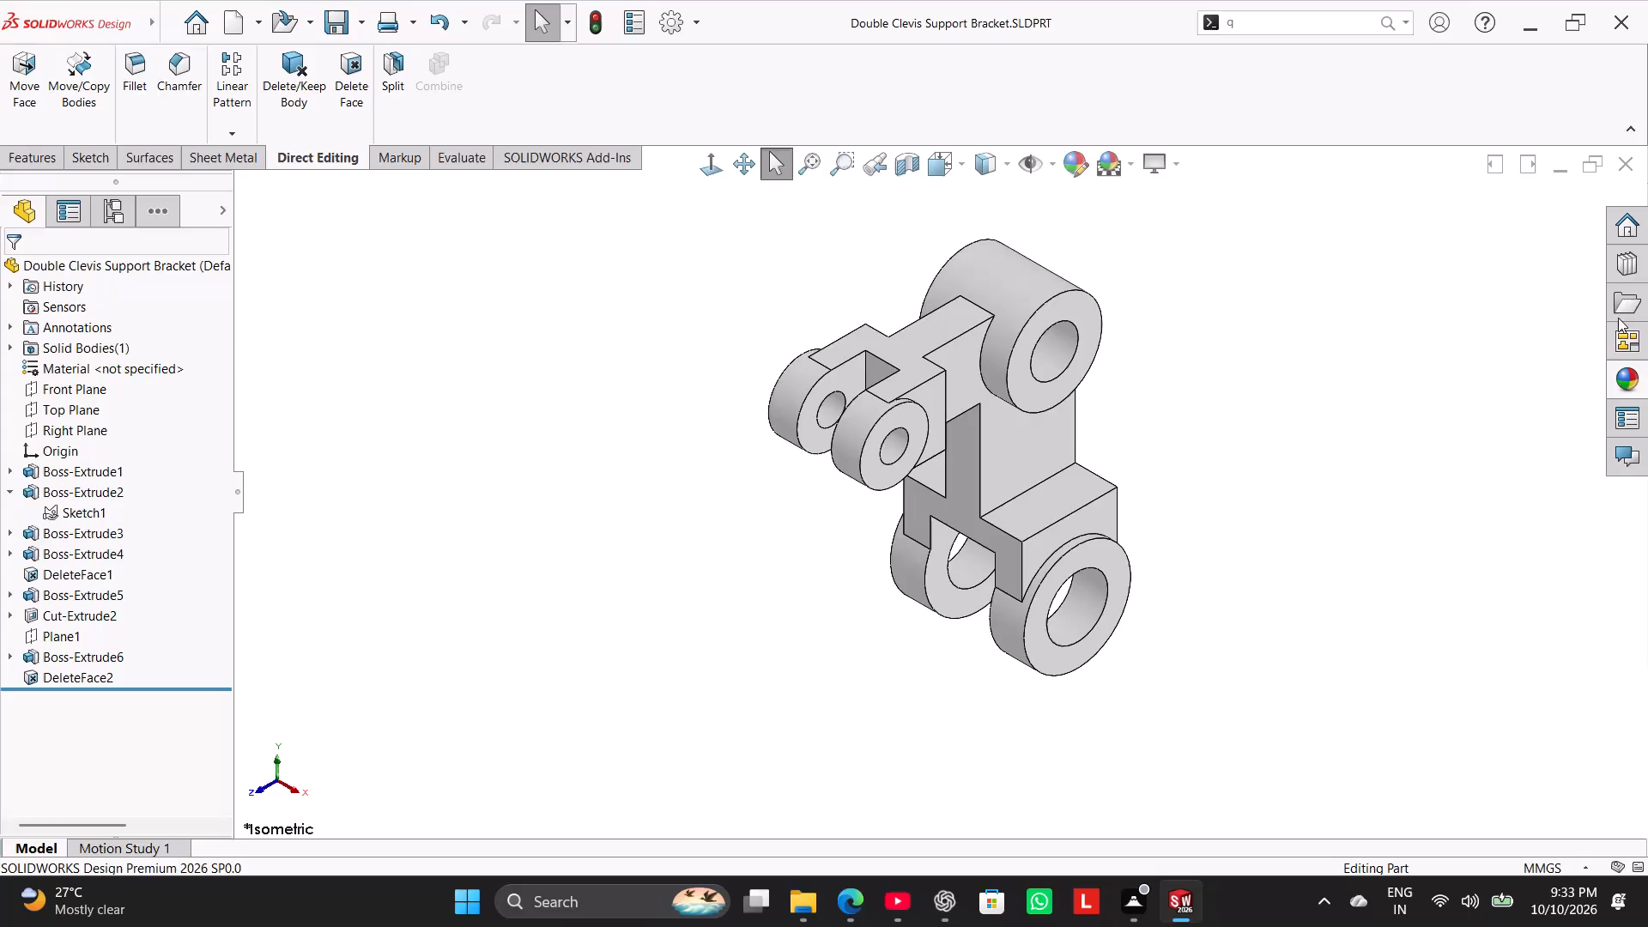
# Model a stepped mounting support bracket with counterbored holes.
# Close the Double Clevis Support Bracket part and create a new part document.
pyautogui.click(1627, 152)
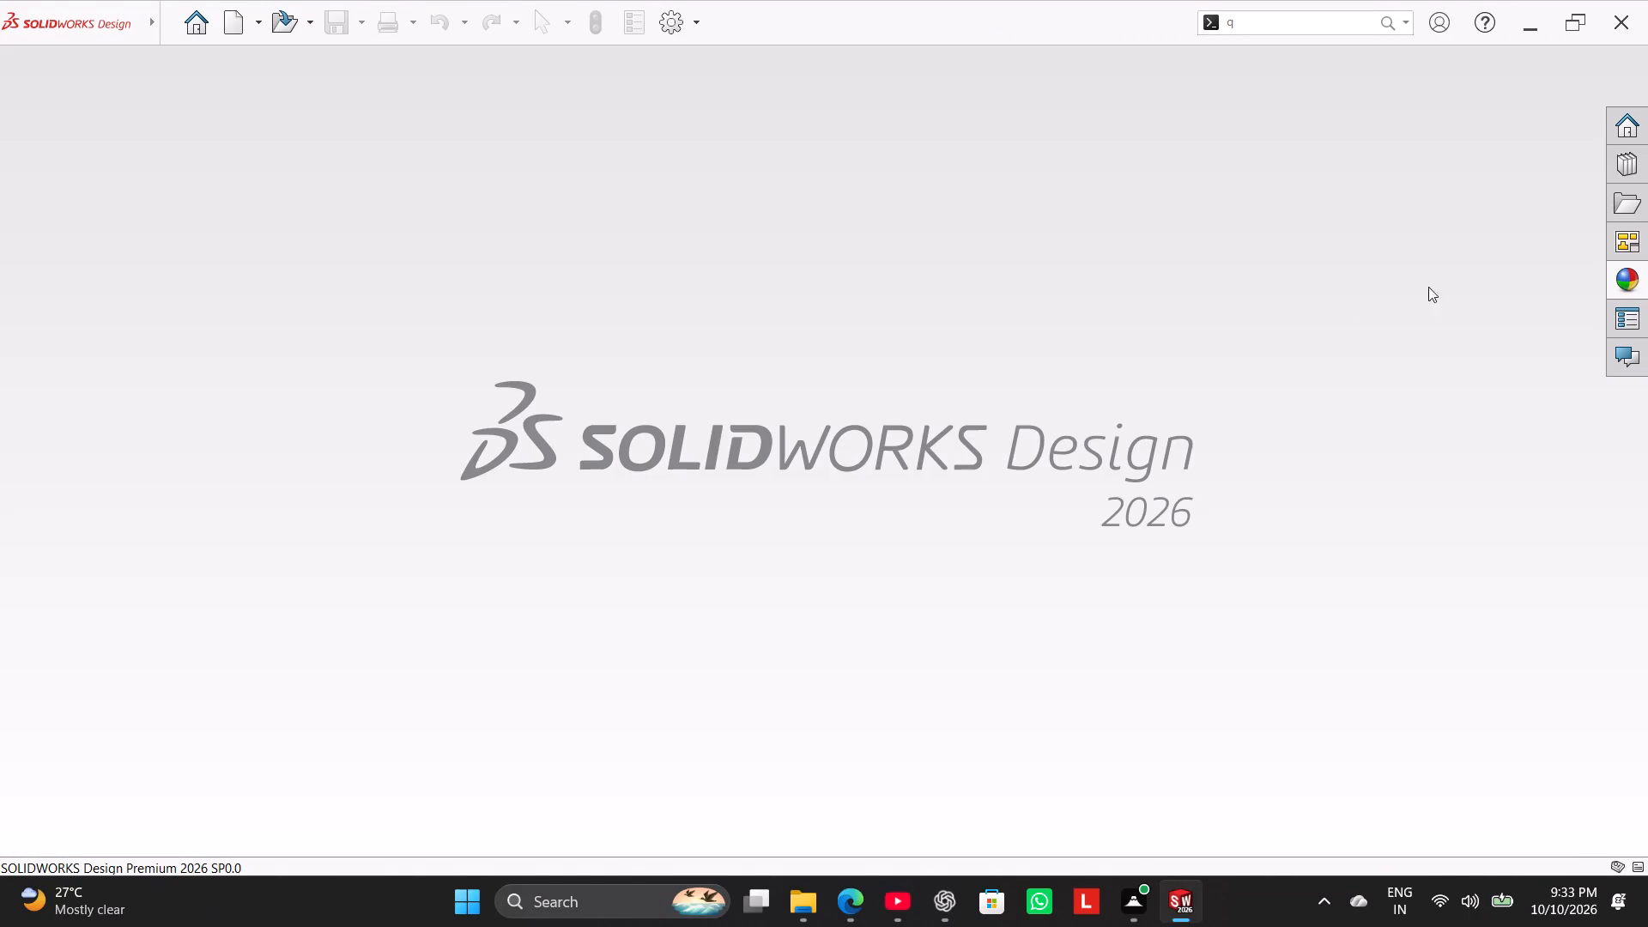
pyautogui.click(228, 10)
pyautogui.click(403, 403)
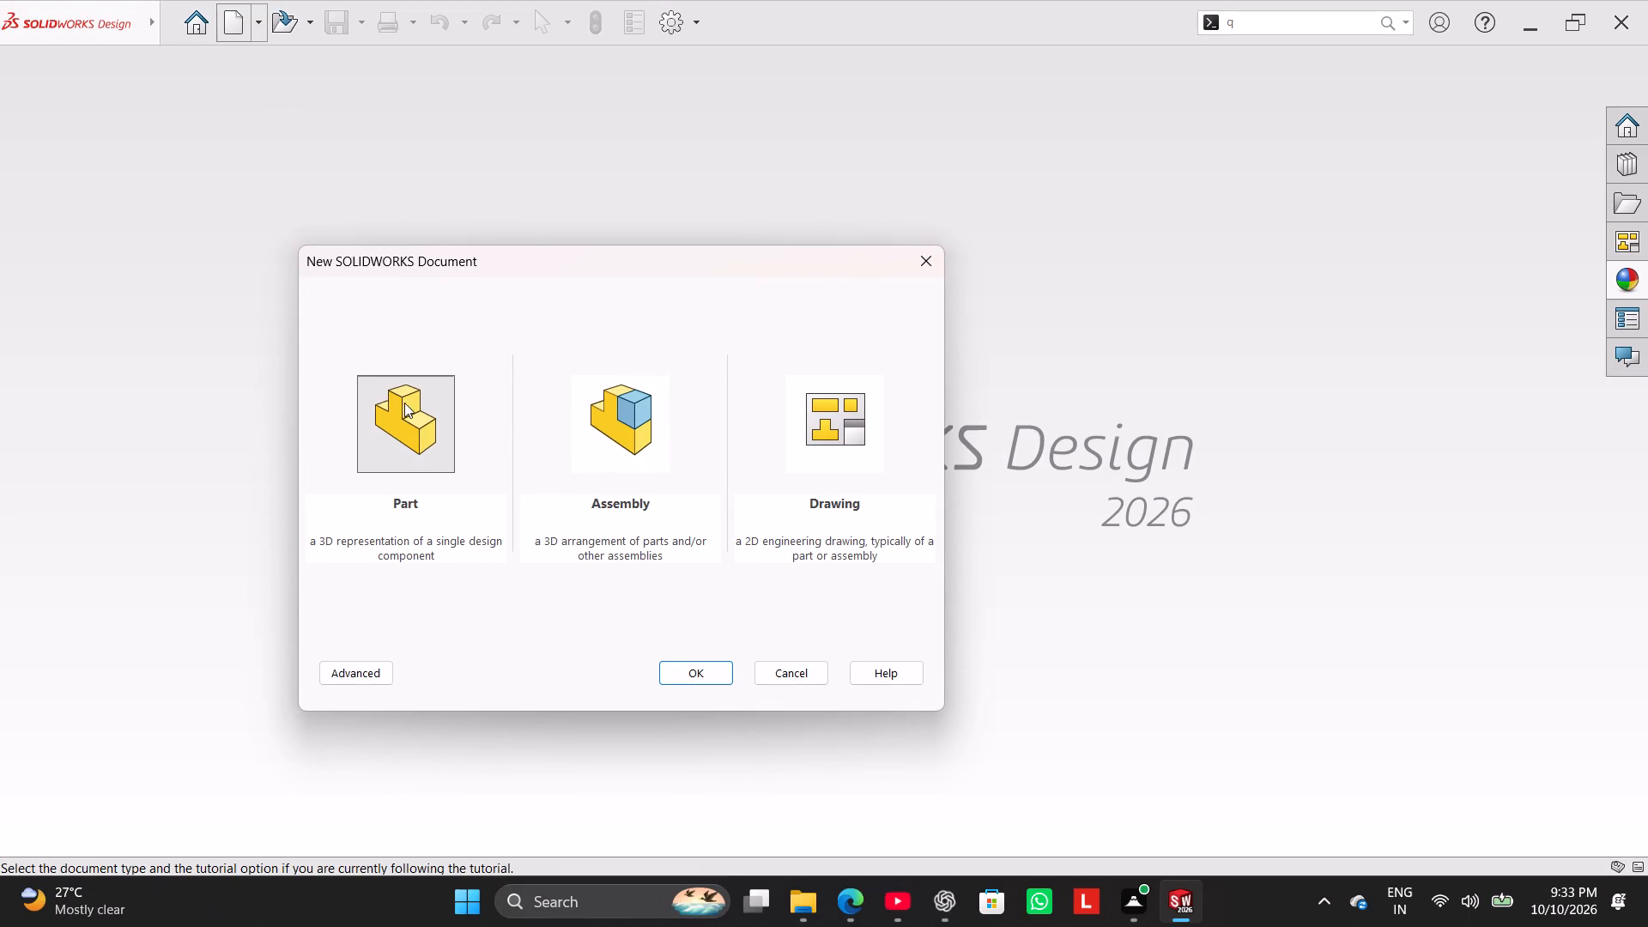
pyautogui.click(690, 667)
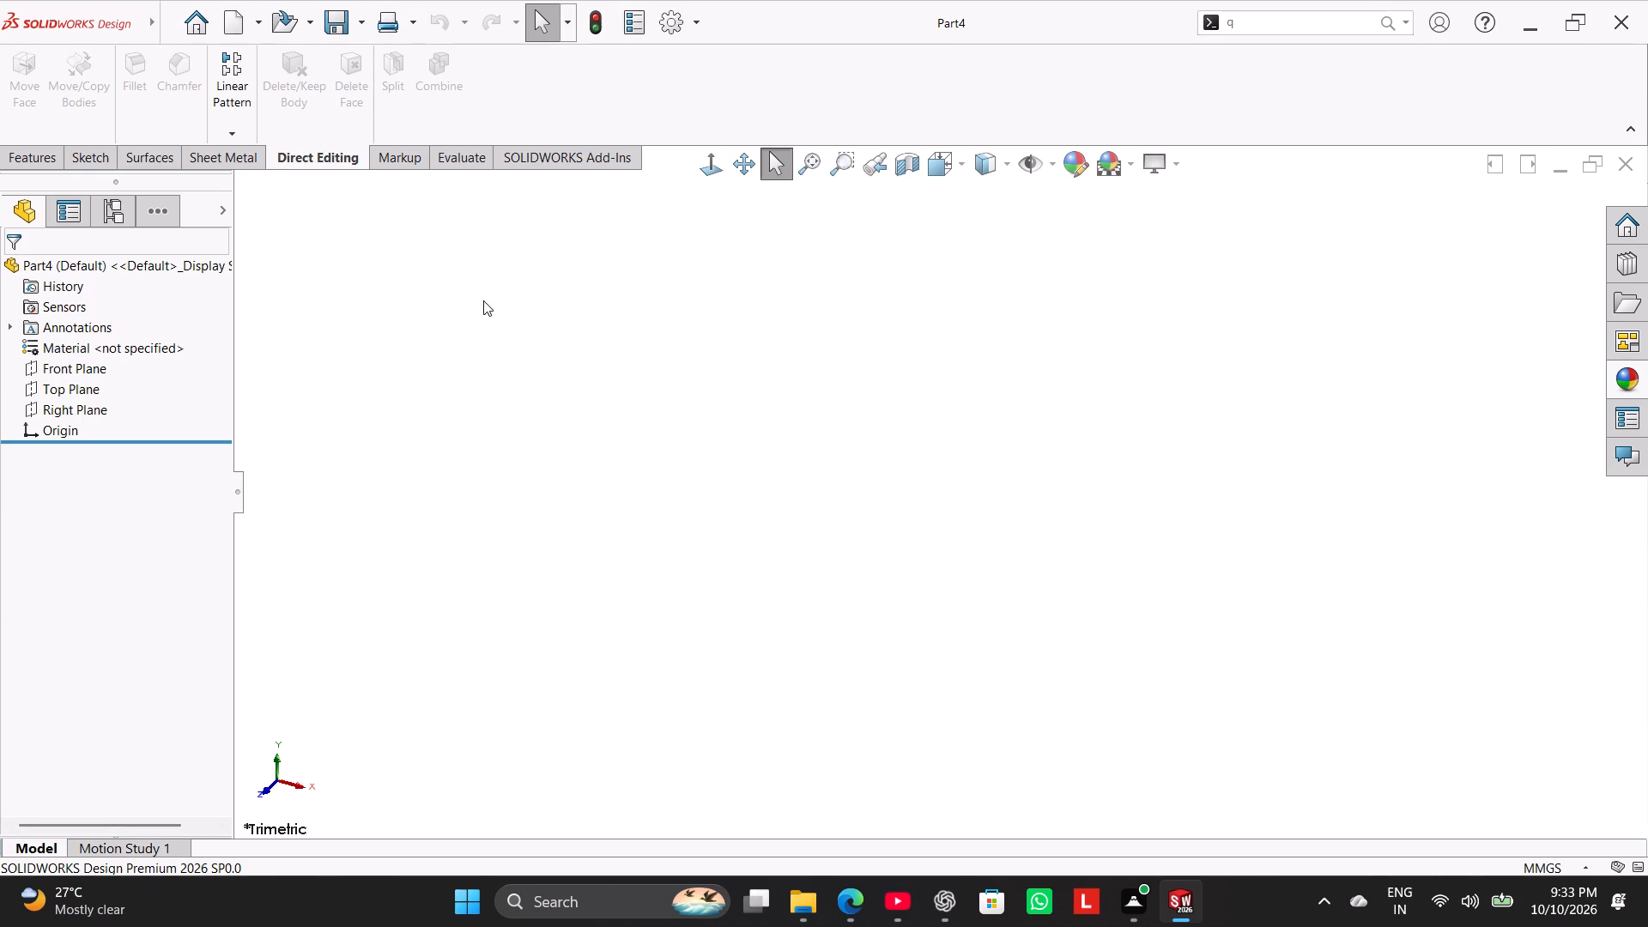
# Start a new sketch on the Front Plane.
pyautogui.click(103, 155)
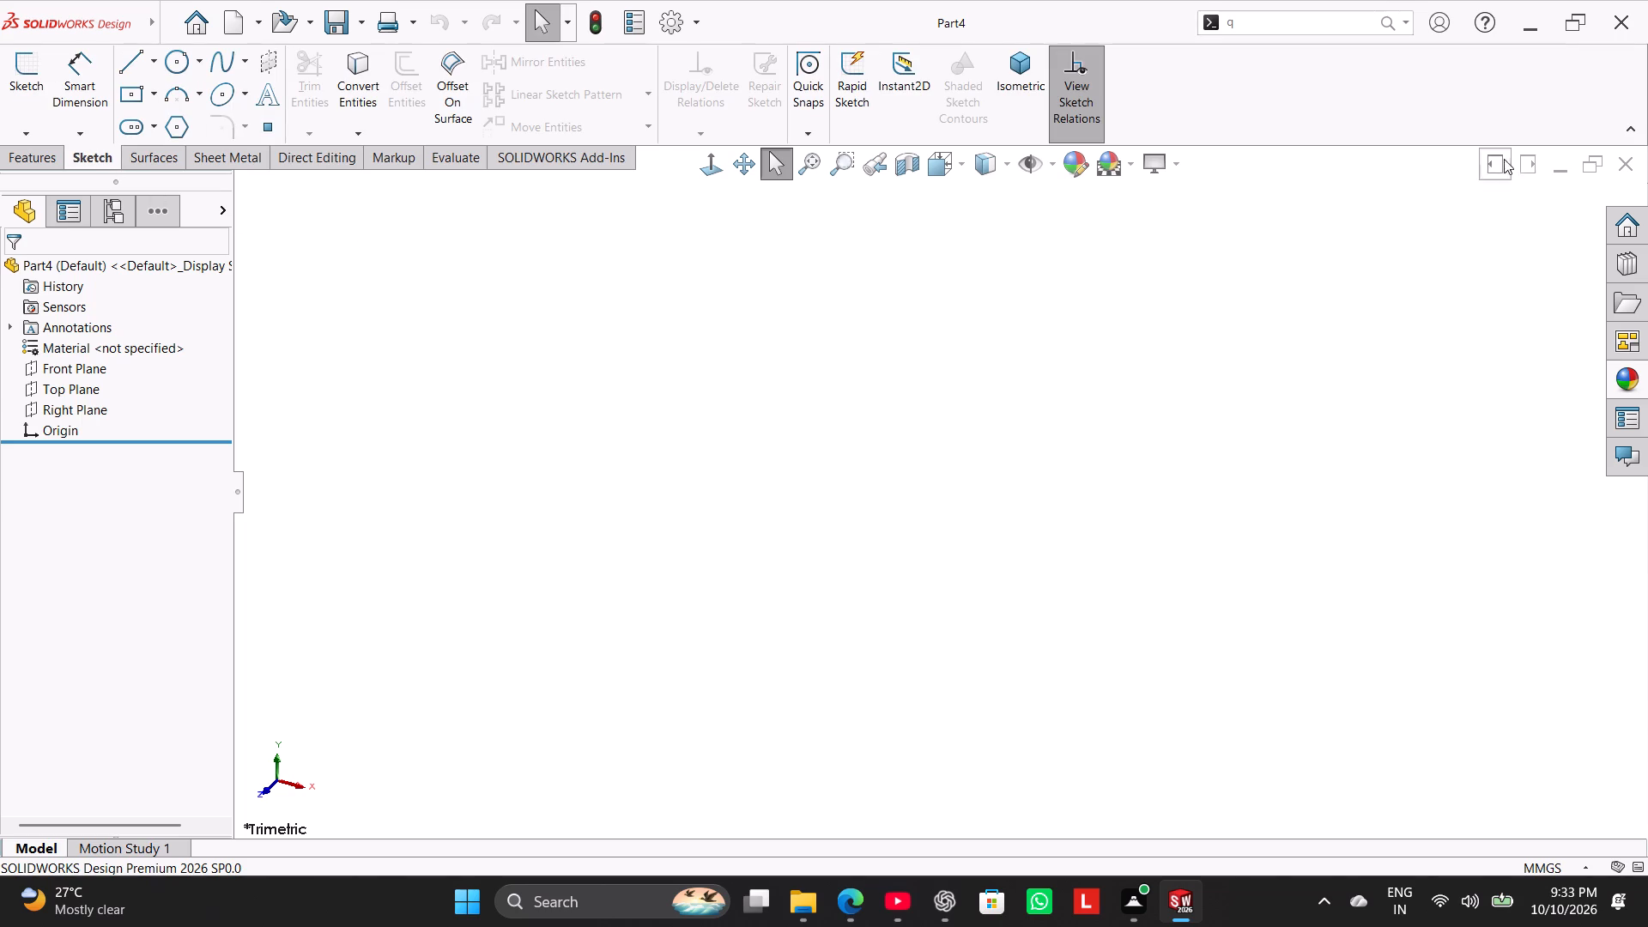
pyautogui.click(16, 87)
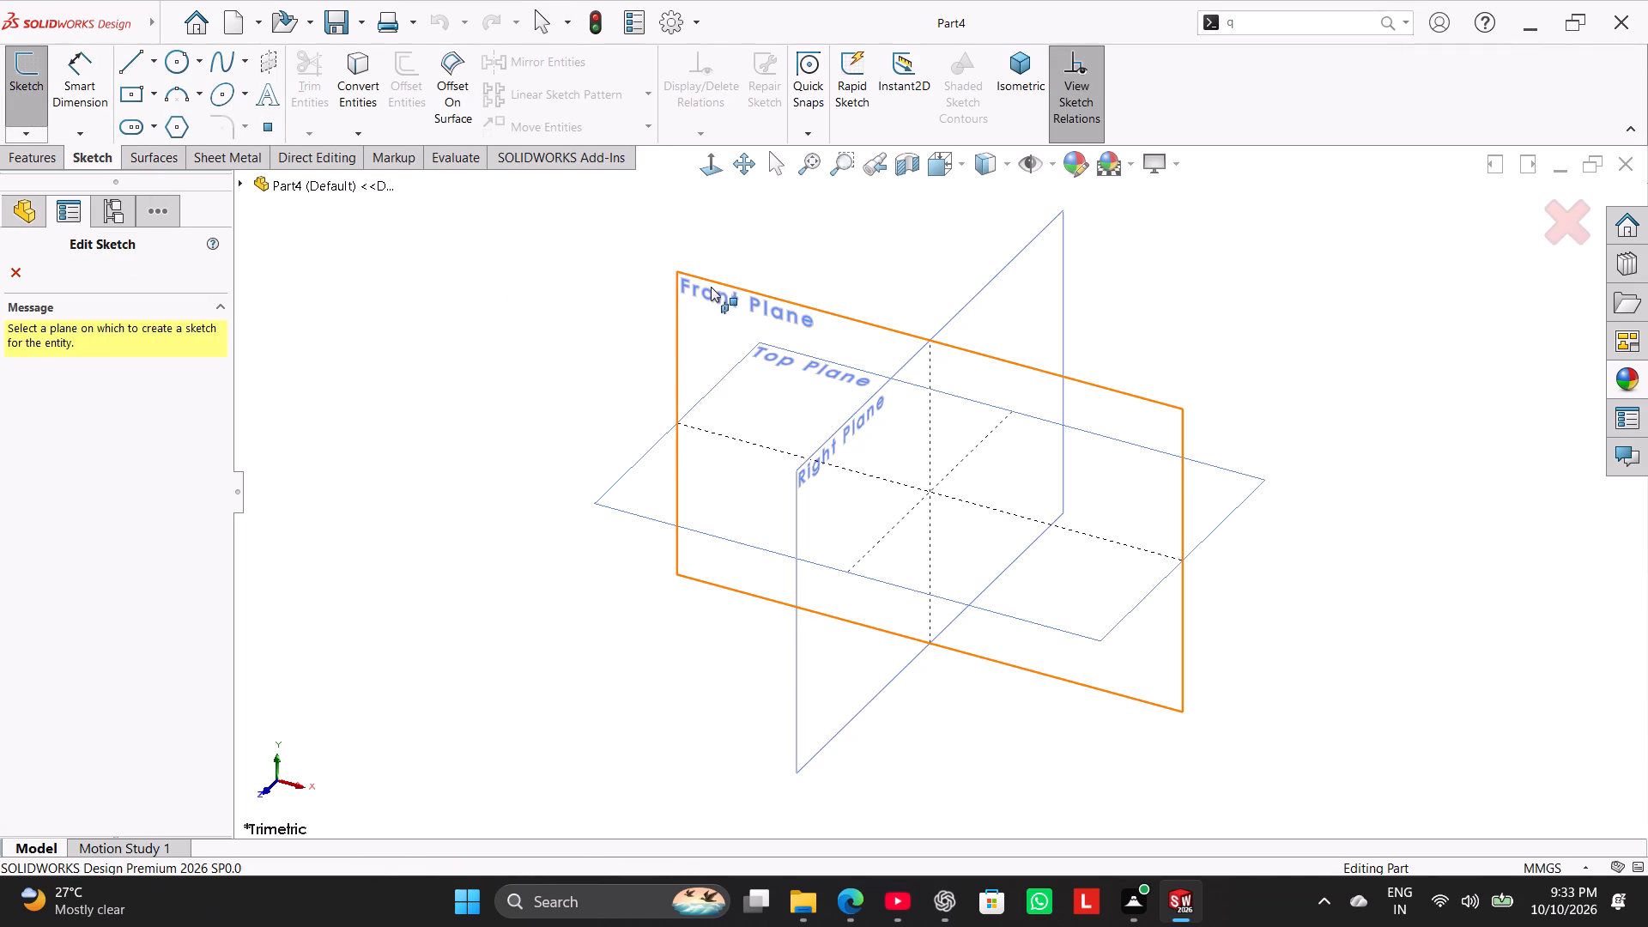
pyautogui.click(715, 313)
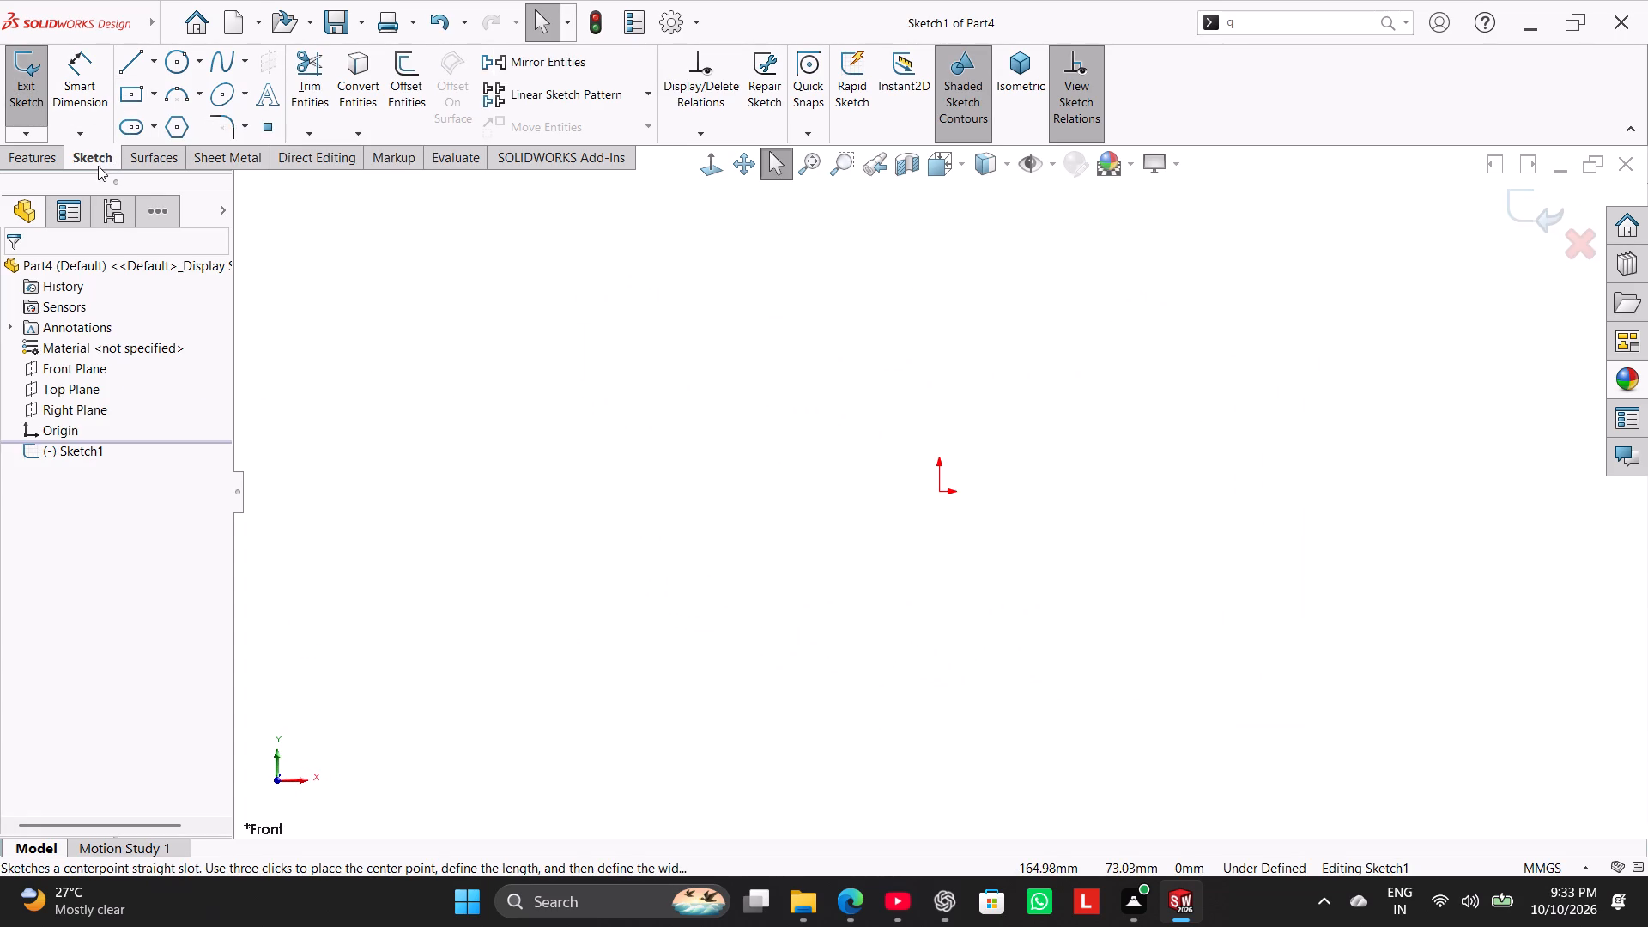
# Draw a closed three-level stepped line profile, about 225 mm long and 73 mm high, with its horizontal base line through the origin.
pyautogui.click(140, 65)
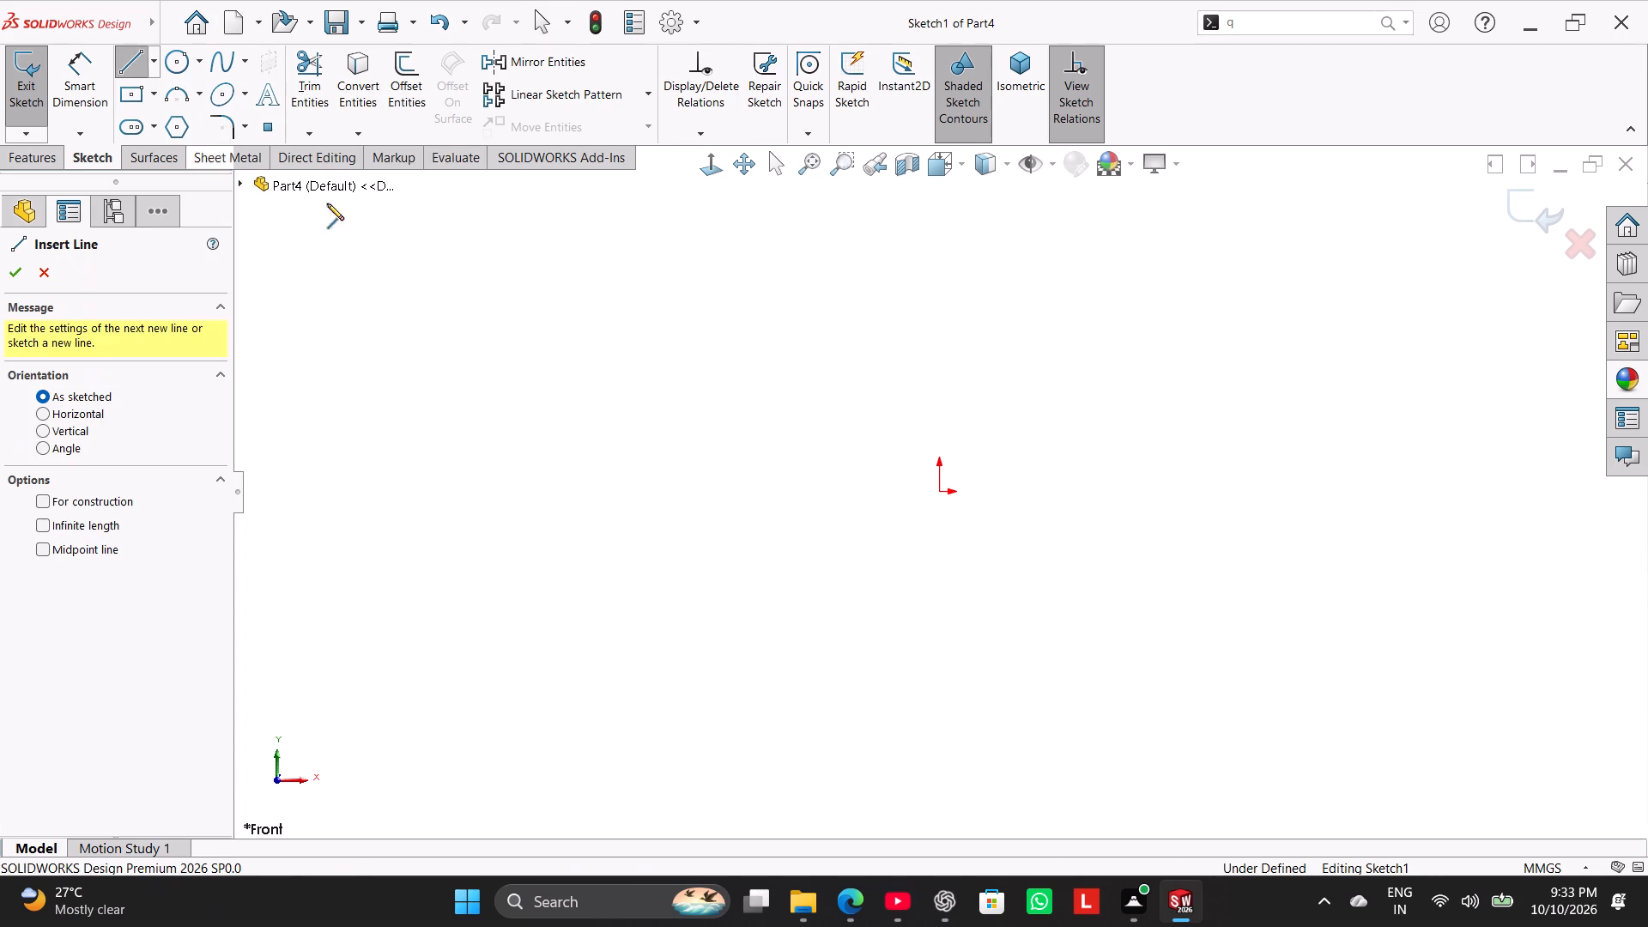
pyautogui.click(1422, 496)
pyautogui.click(471, 488)
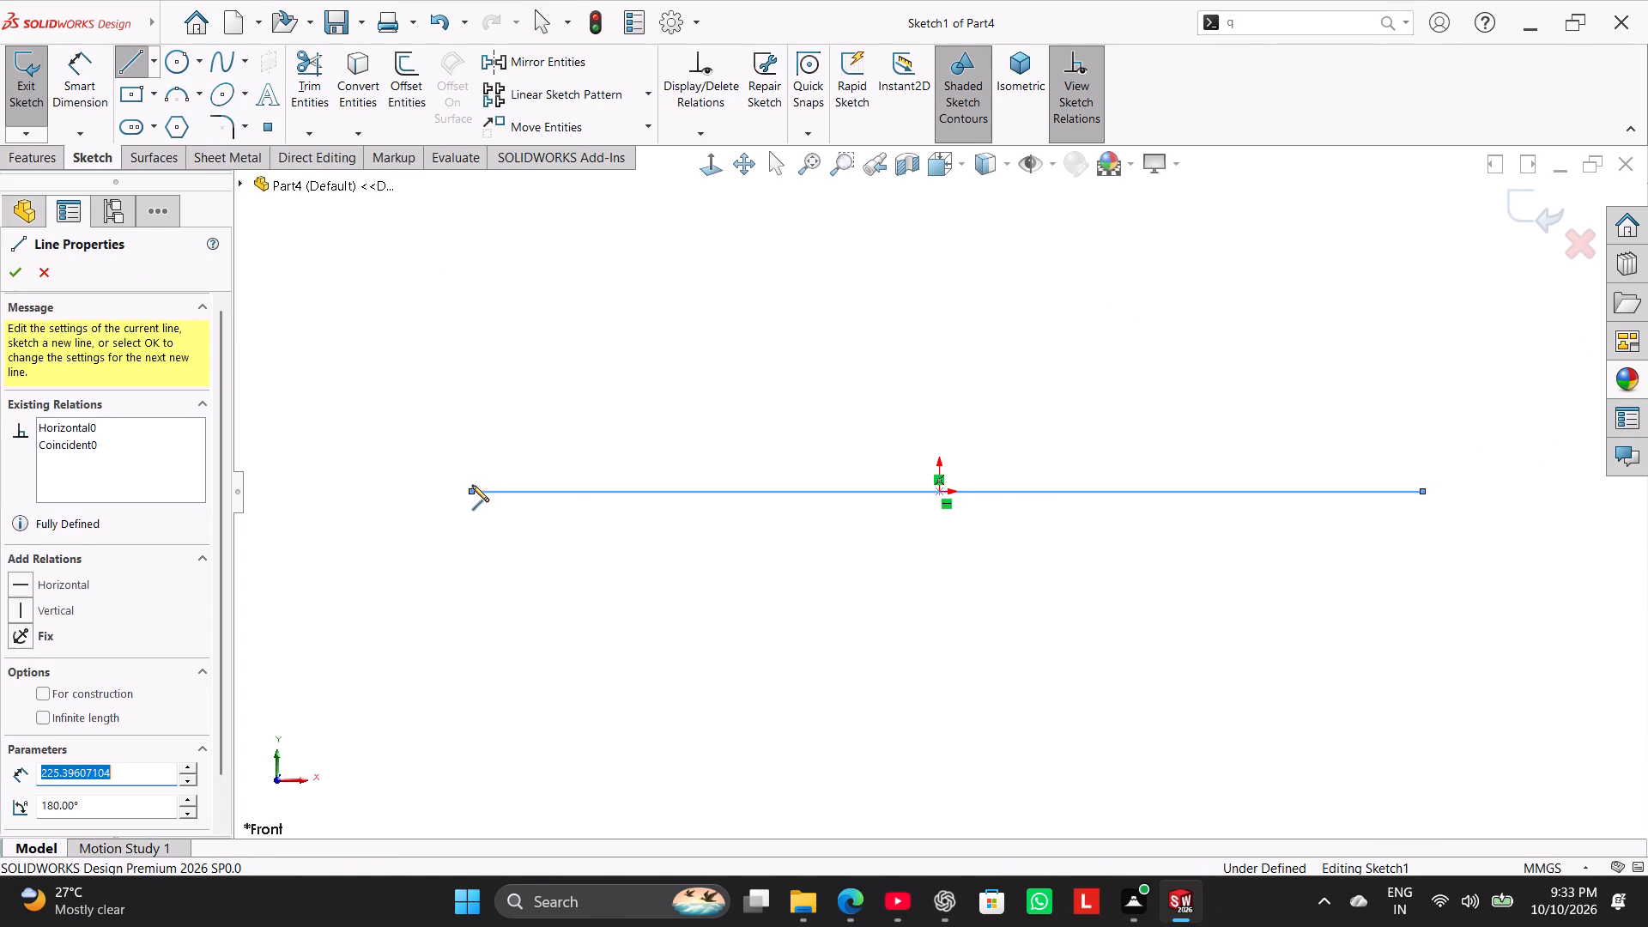
pyautogui.click(471, 185)
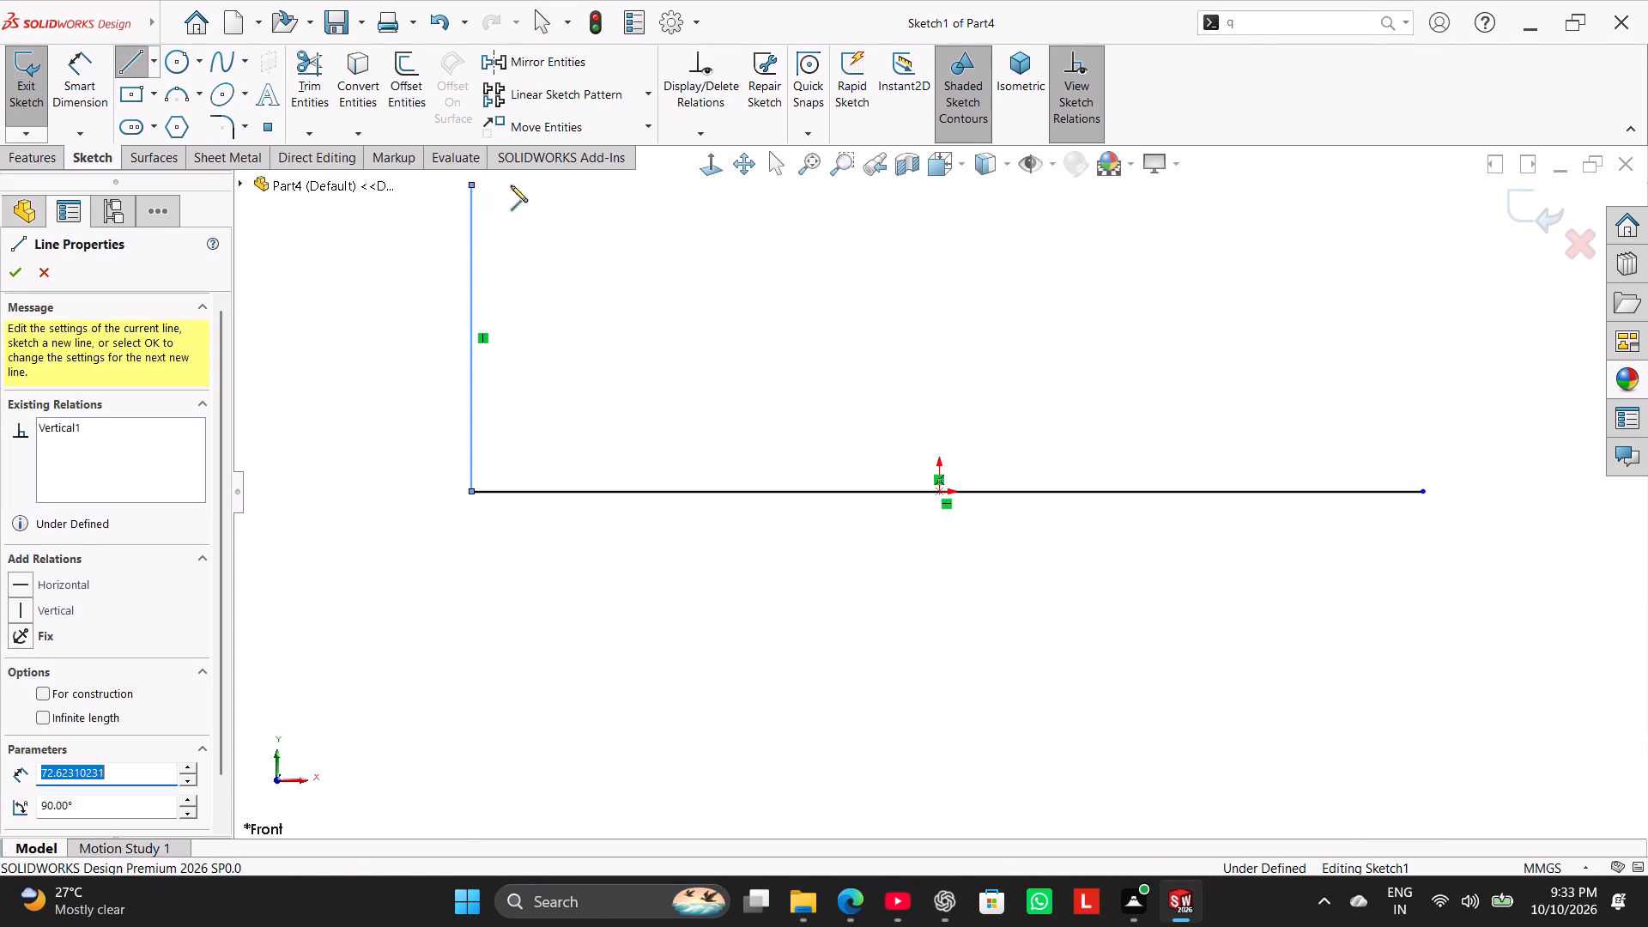
pyautogui.click(718, 183)
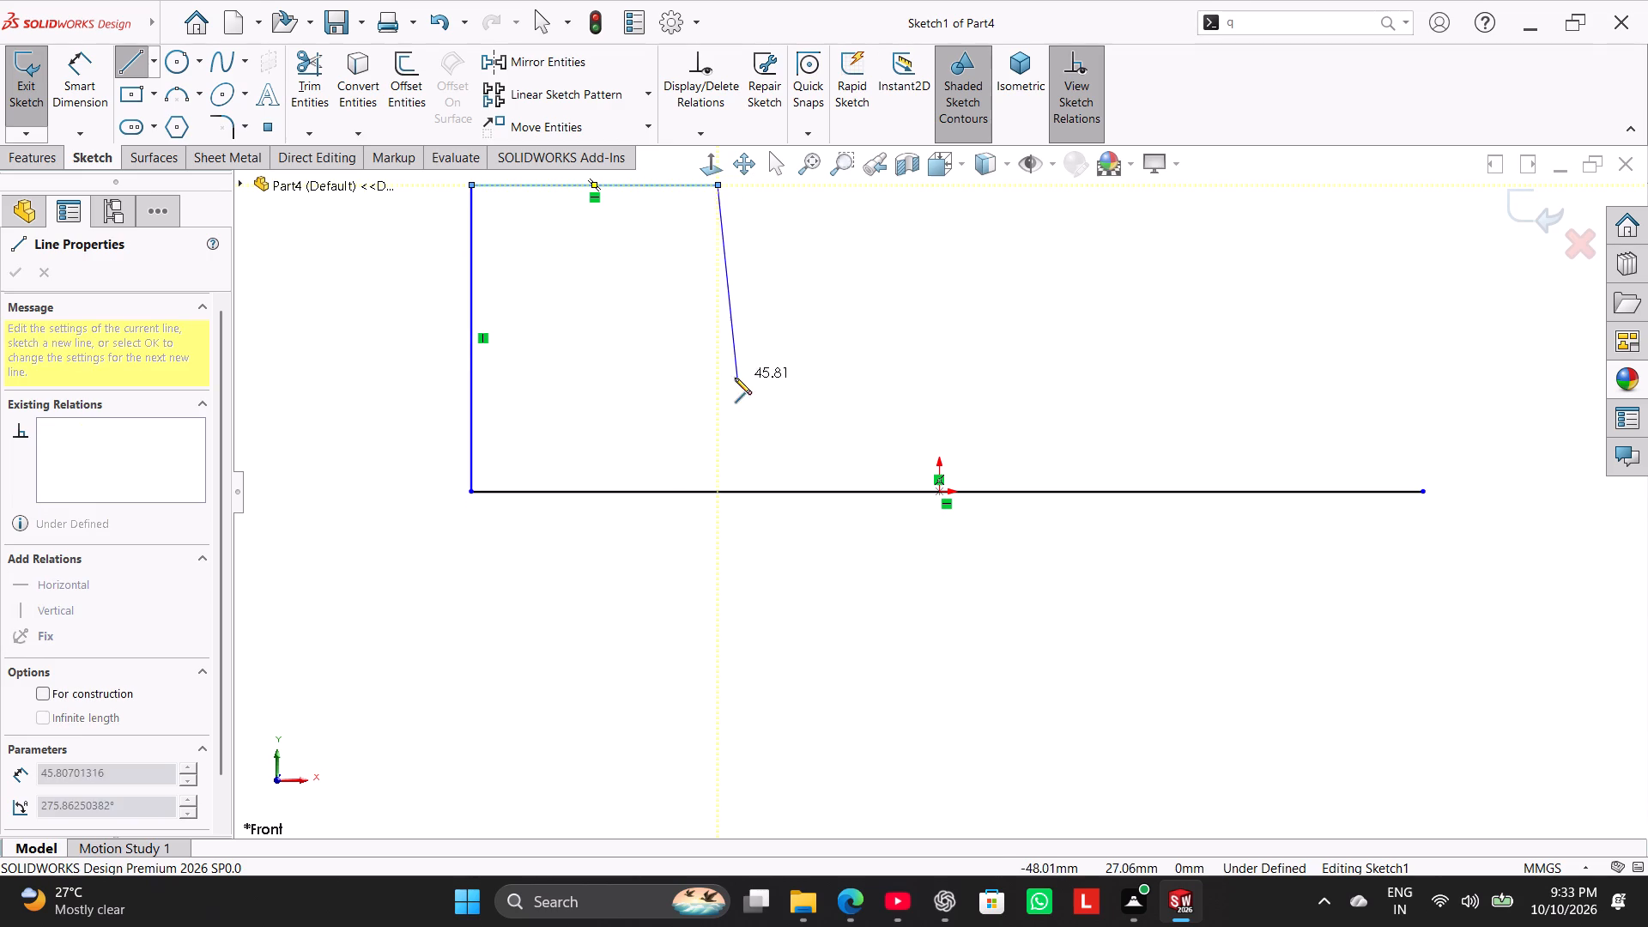
pyautogui.click(716, 393)
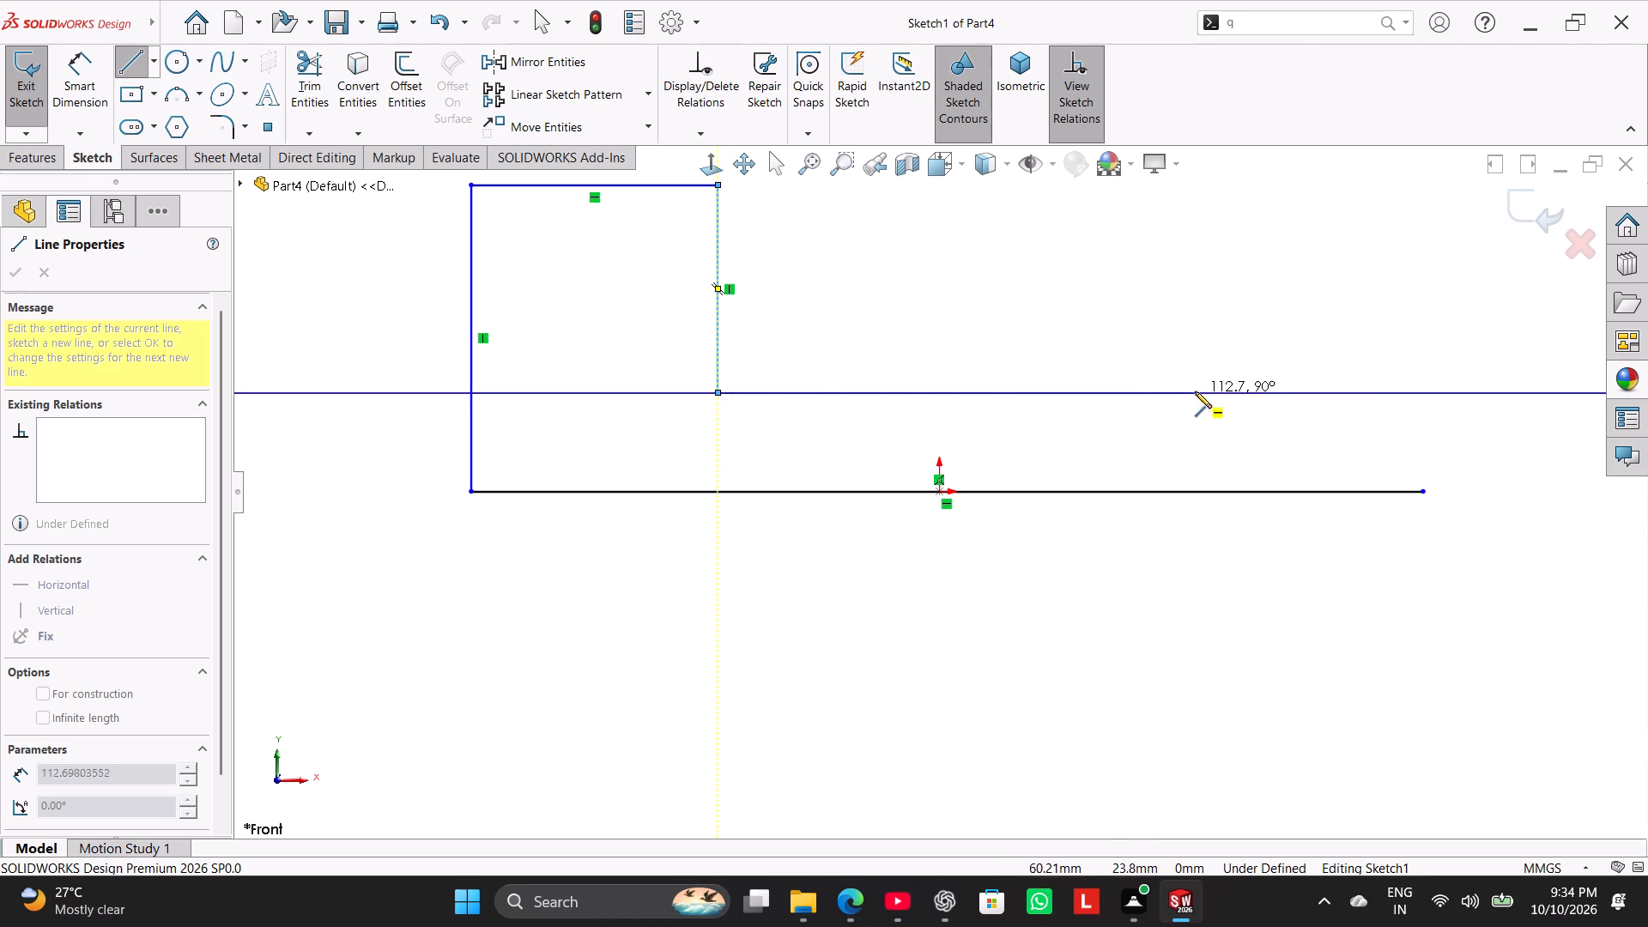
pyautogui.click(1055, 390)
pyautogui.click(1058, 431)
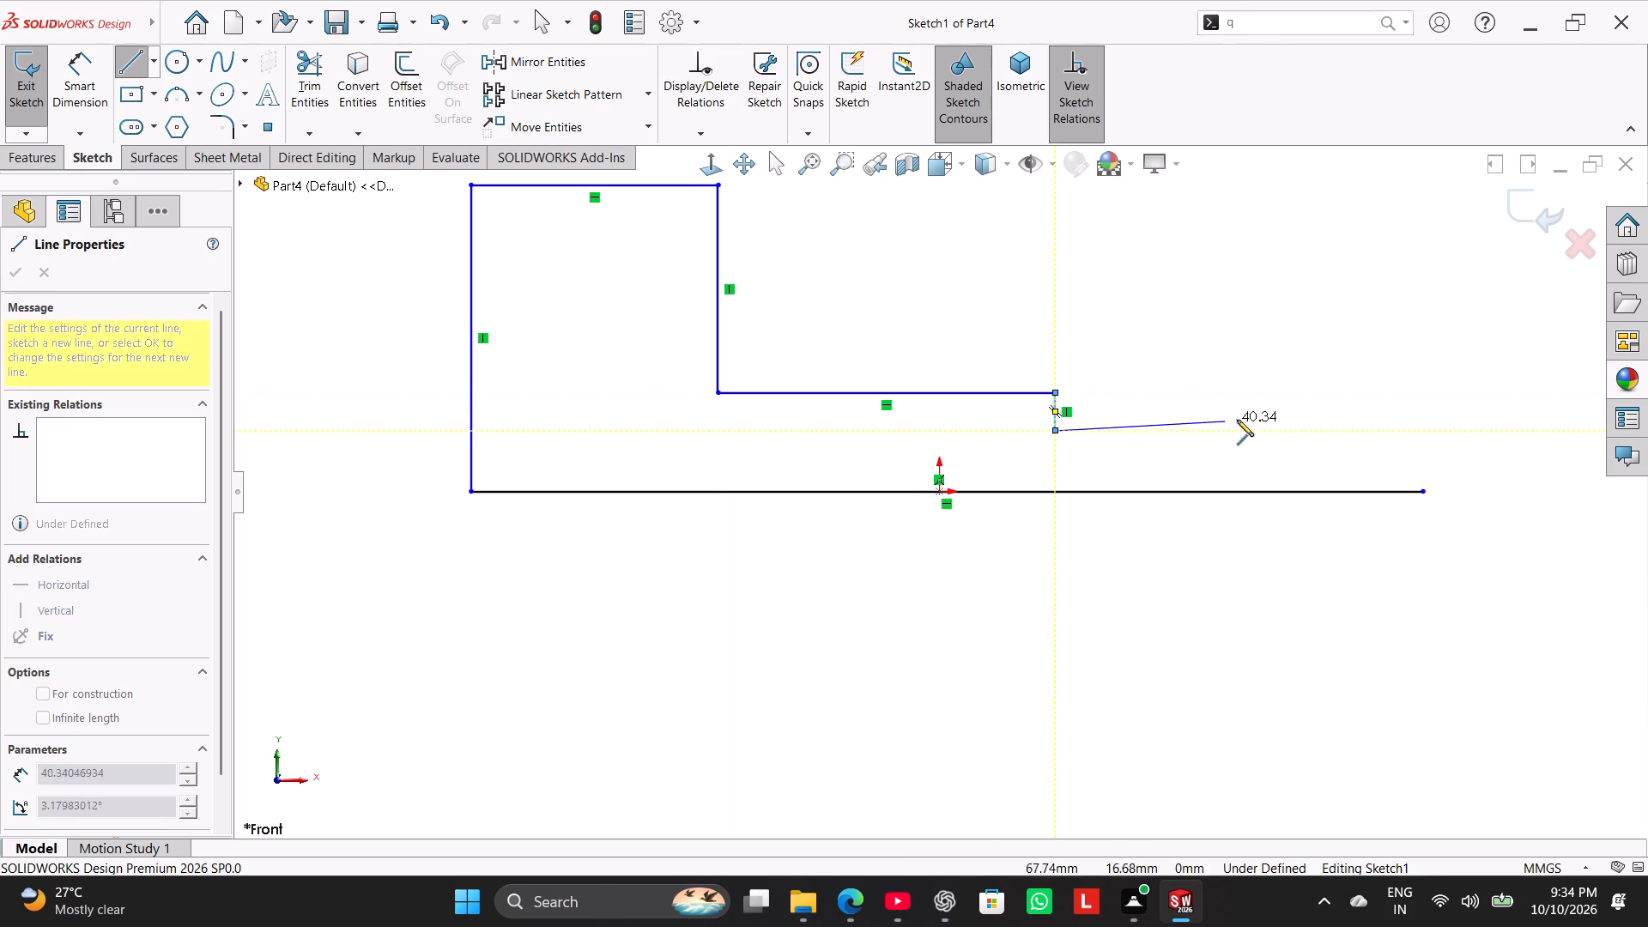
pyautogui.click(1419, 421)
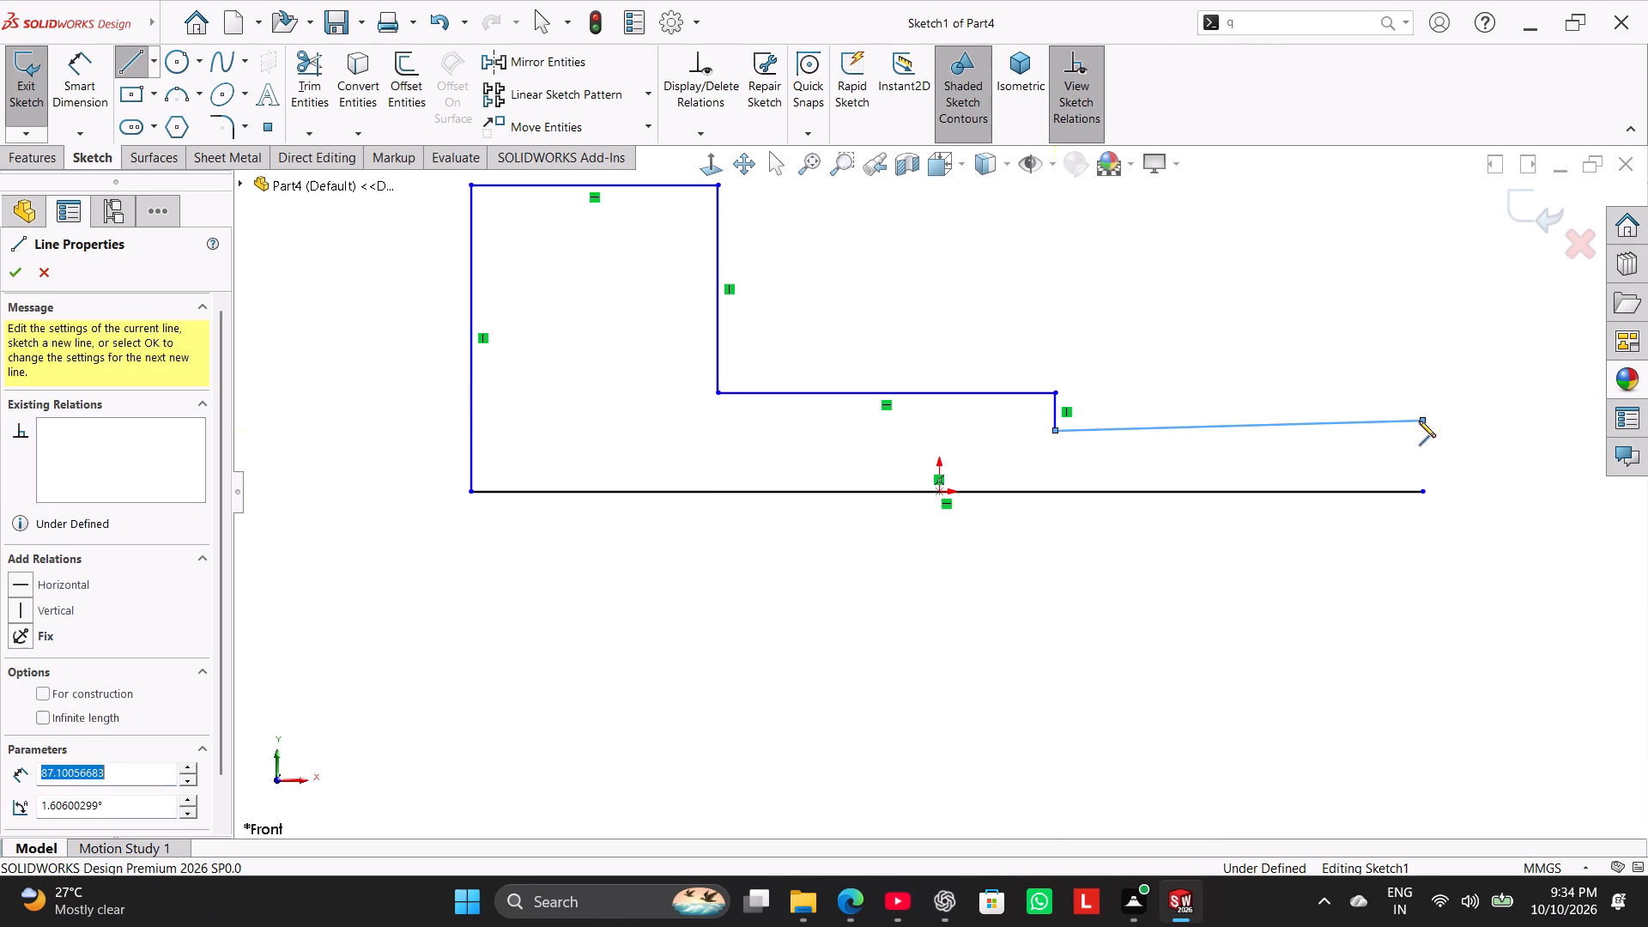
pyautogui.click(1419, 493)
pyautogui.rightClick(1257, 377)
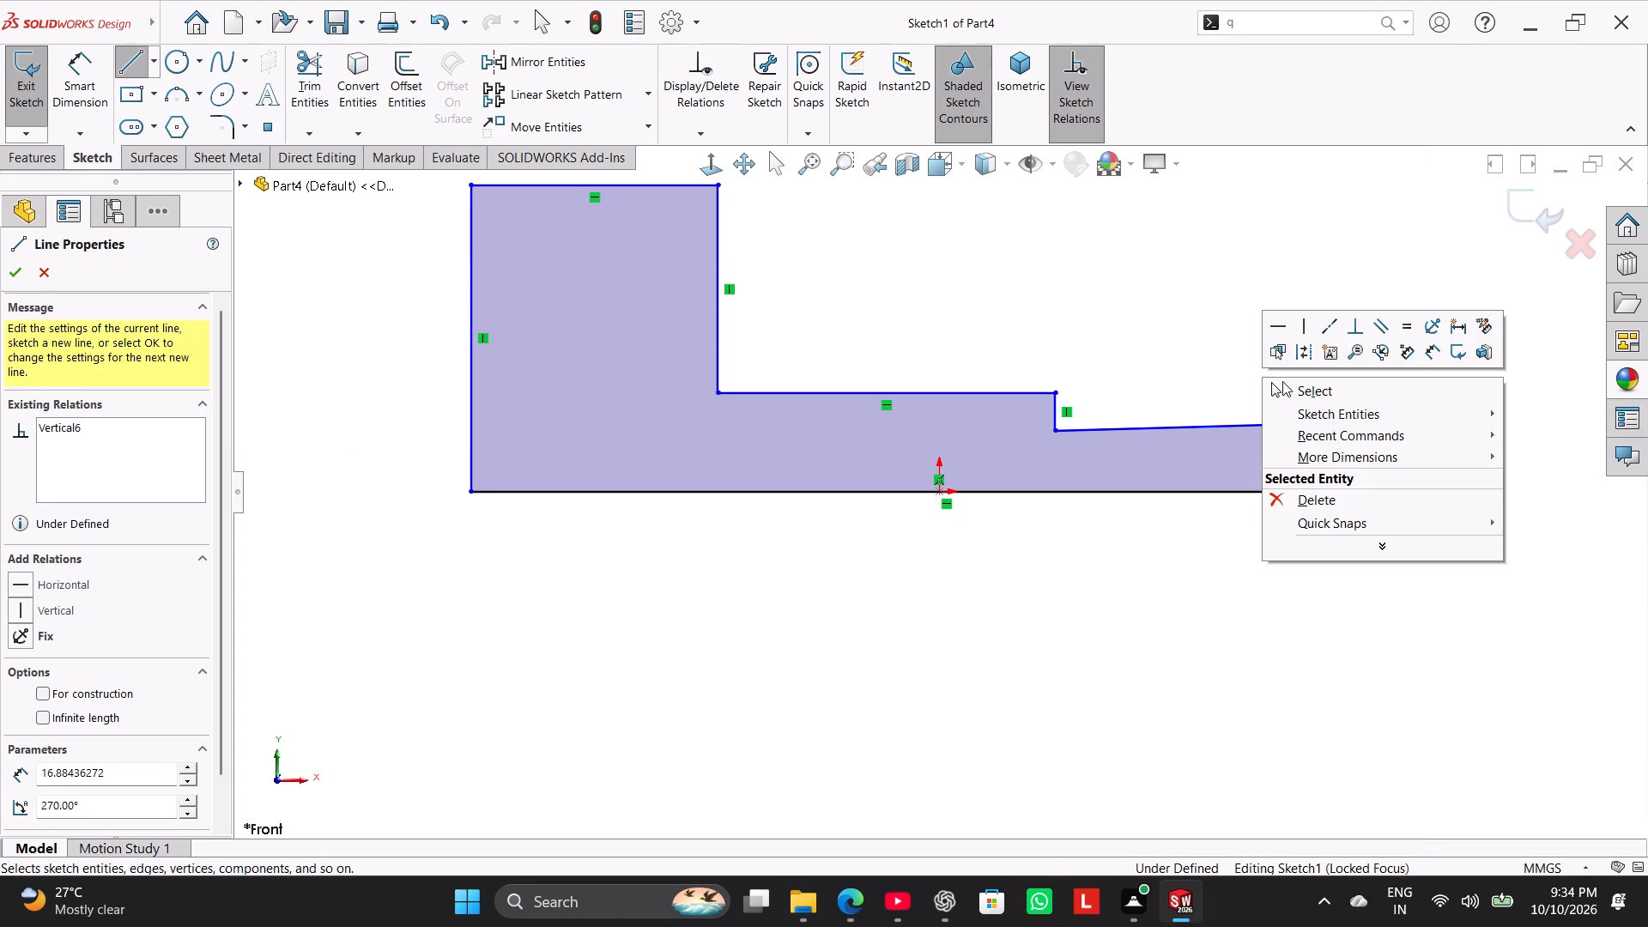
pyautogui.click(1290, 386)
# Add a horizontal relation to the slightly sloped top line of the profile's lowest step.
pyautogui.rightClick(1290, 418)
pyautogui.click(1314, 369)
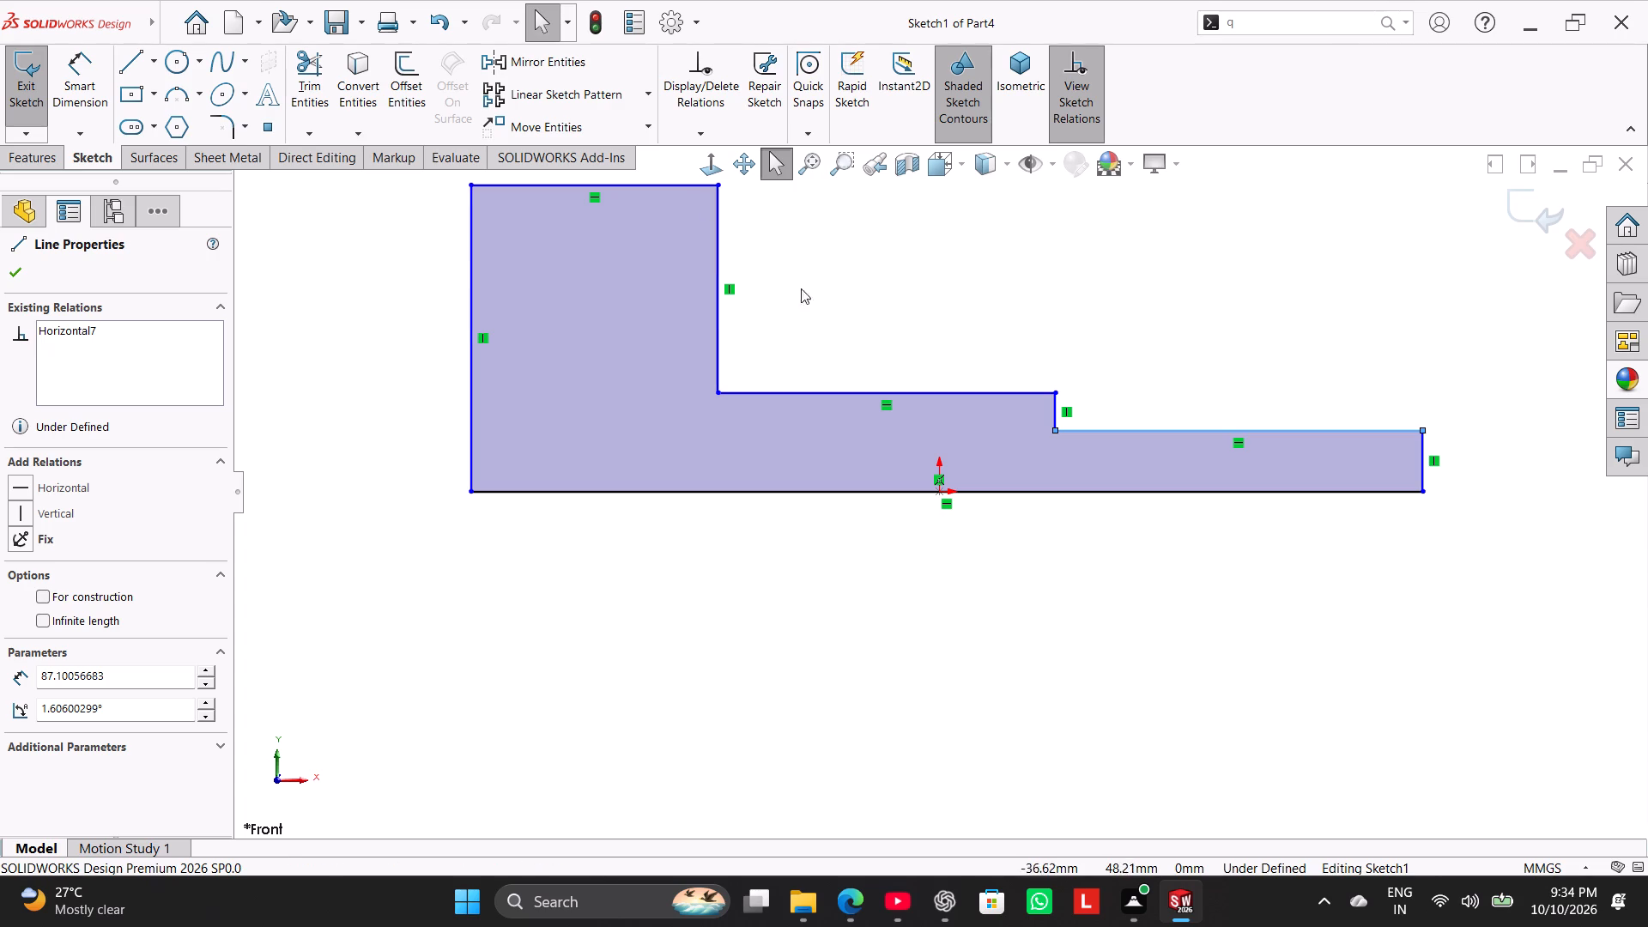
# Dimension the profile's tallest vertical edge at 100 mm.
pyautogui.scroll(2, 824, 287)
pyautogui.scroll(-1, 833, 288)
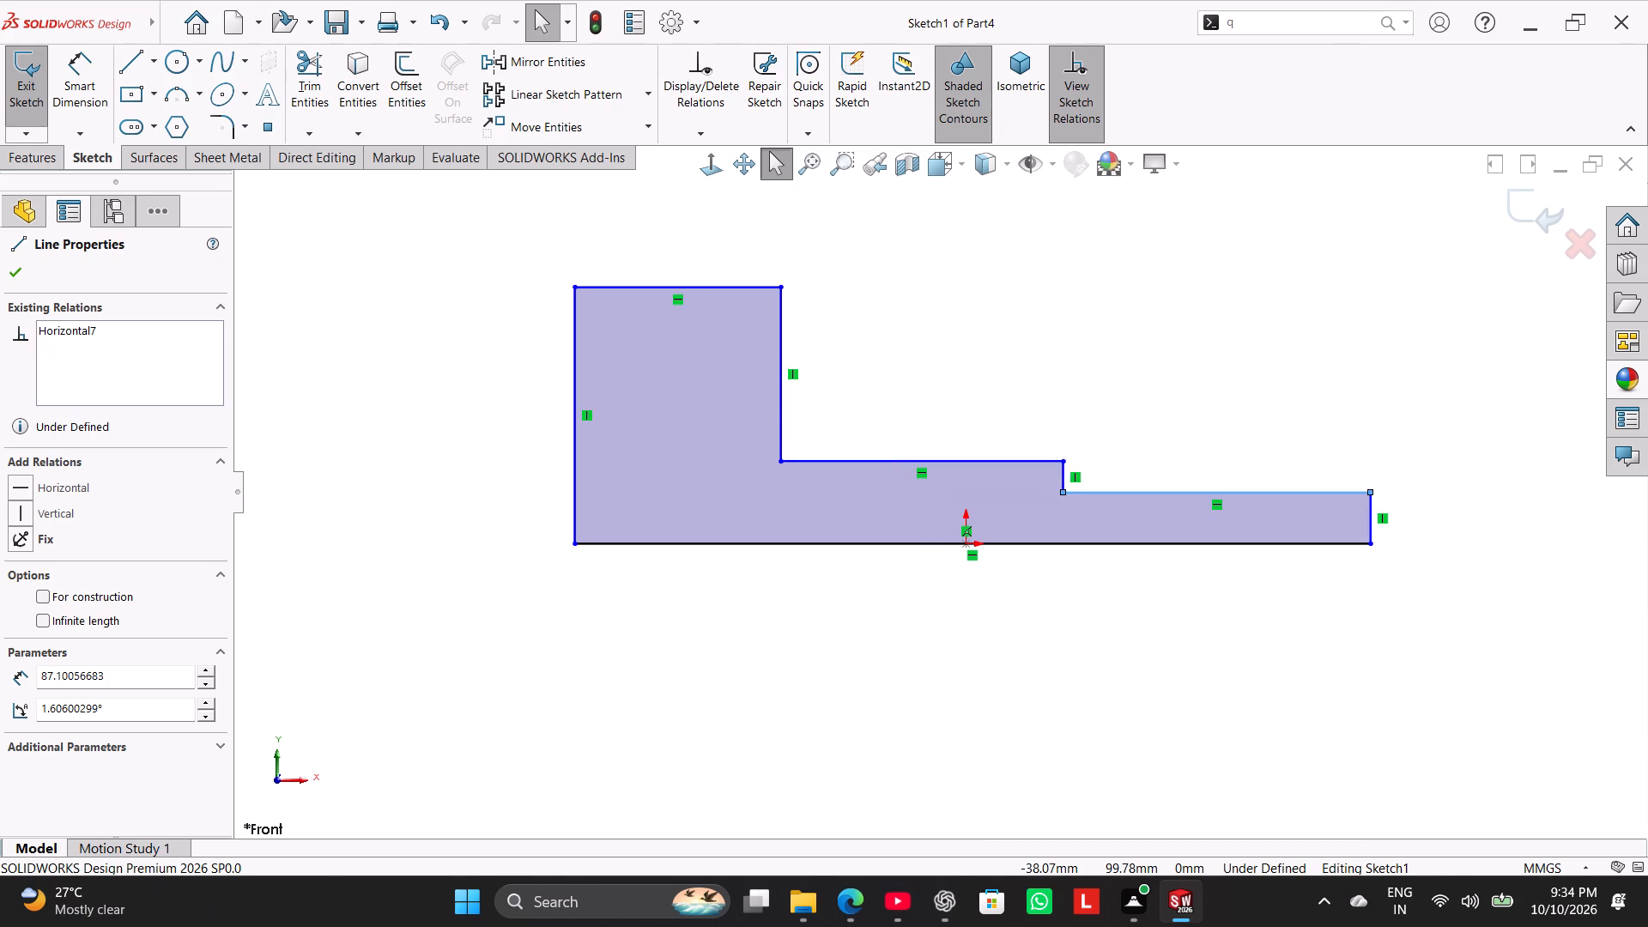
pyautogui.click(84, 104)
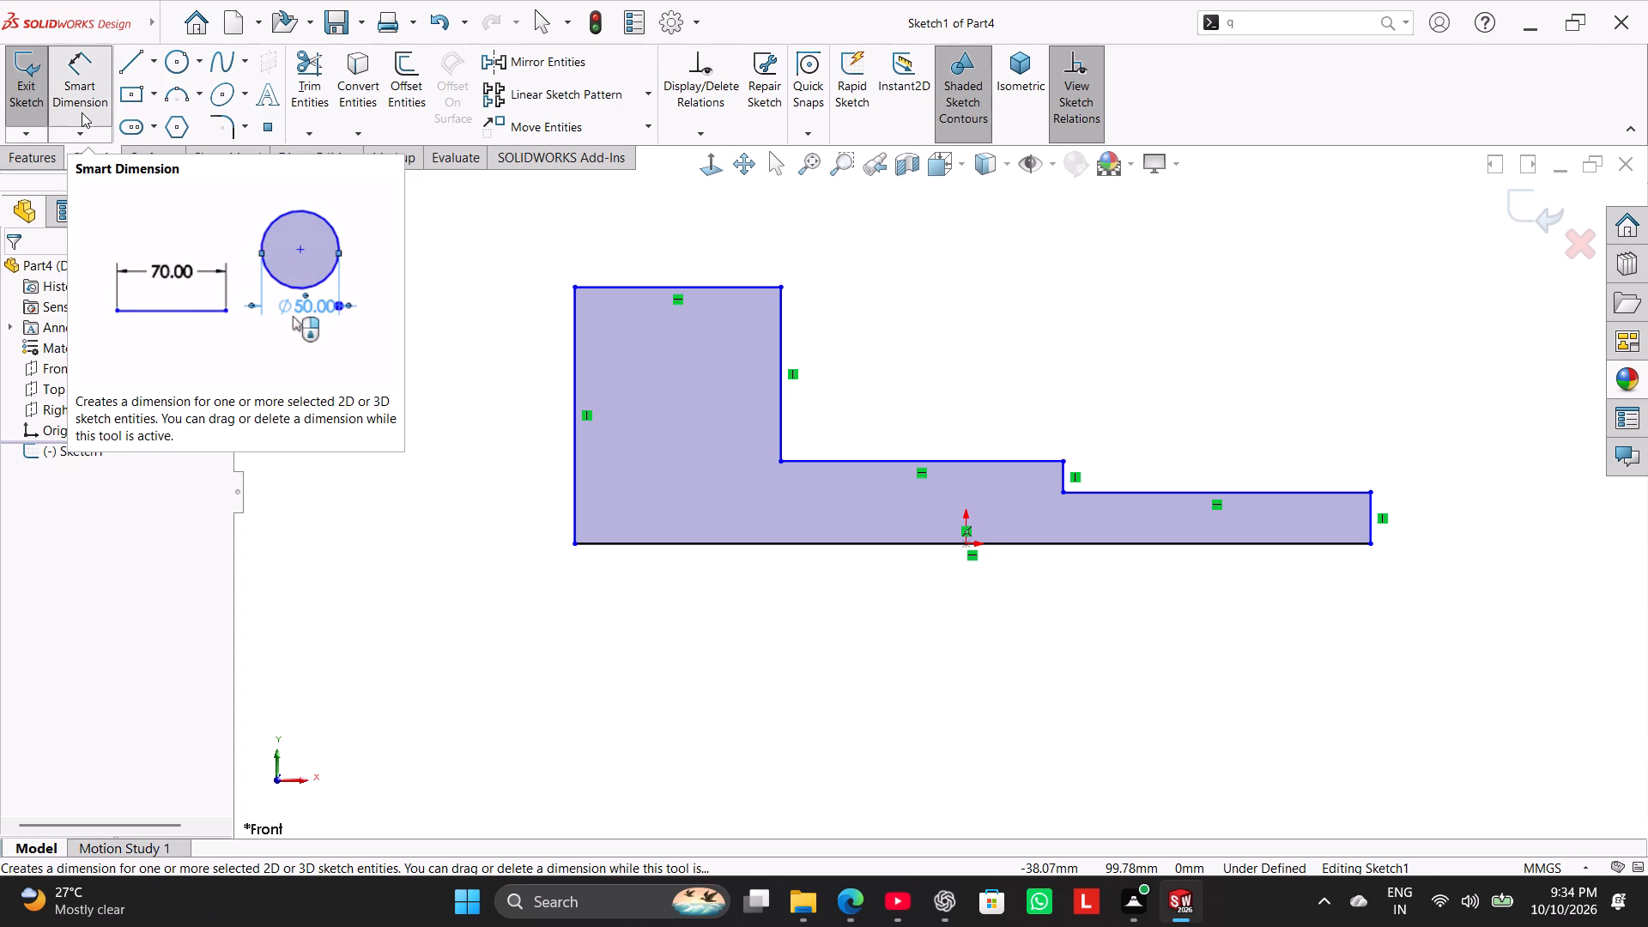
pyautogui.rightClick(41, 162)
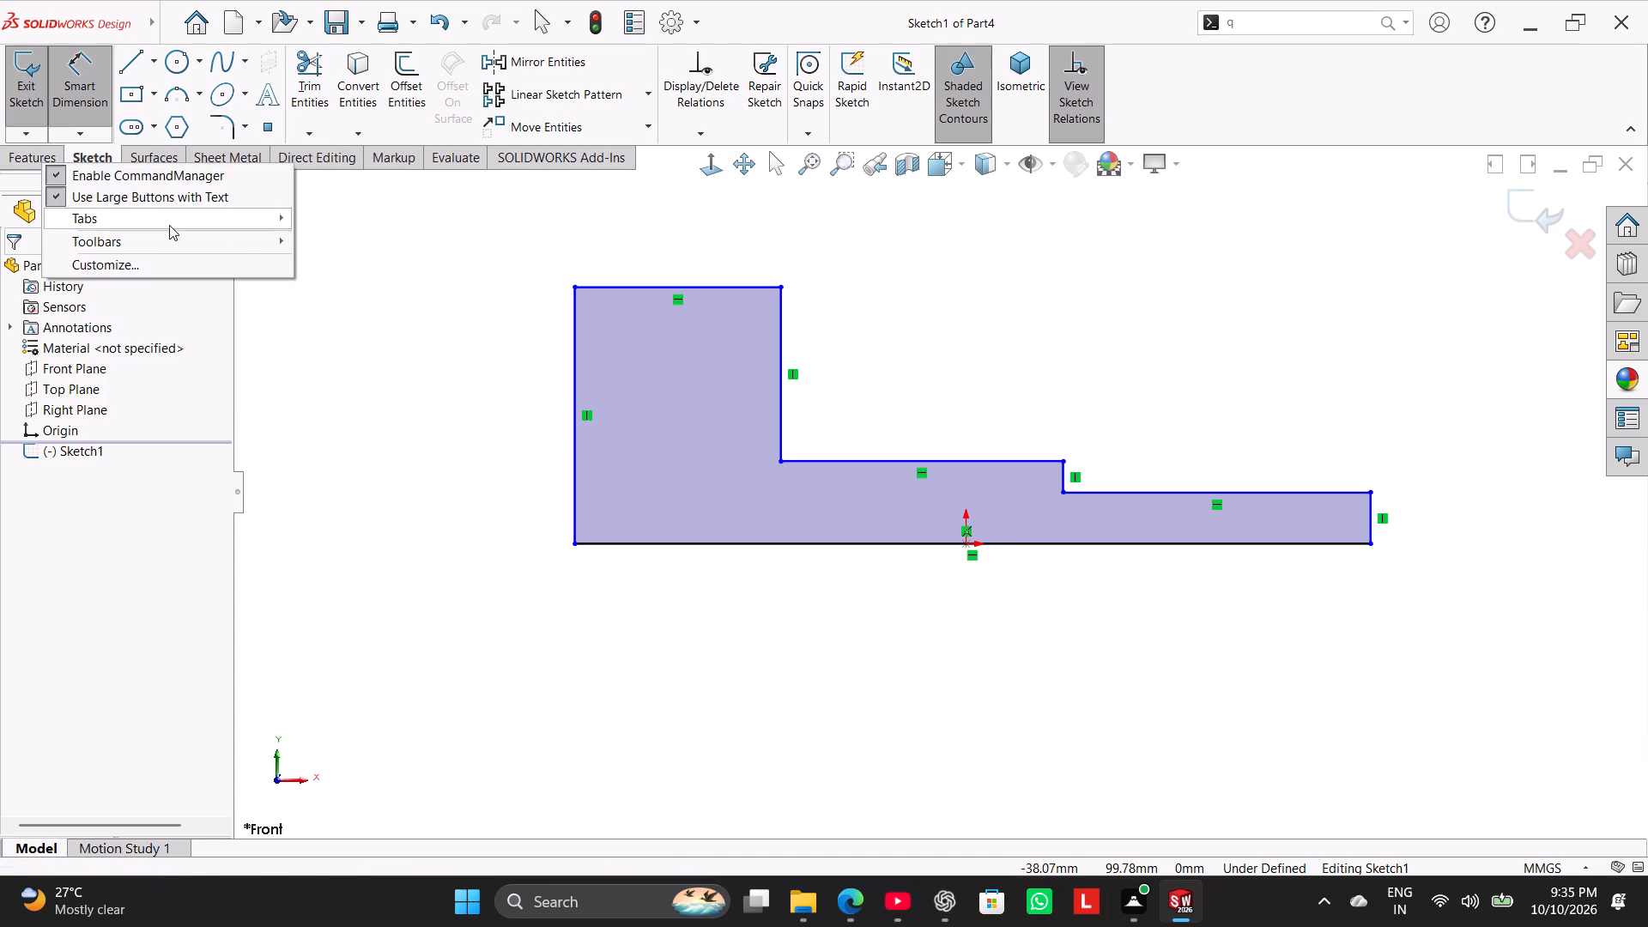
pyautogui.click(367, 315)
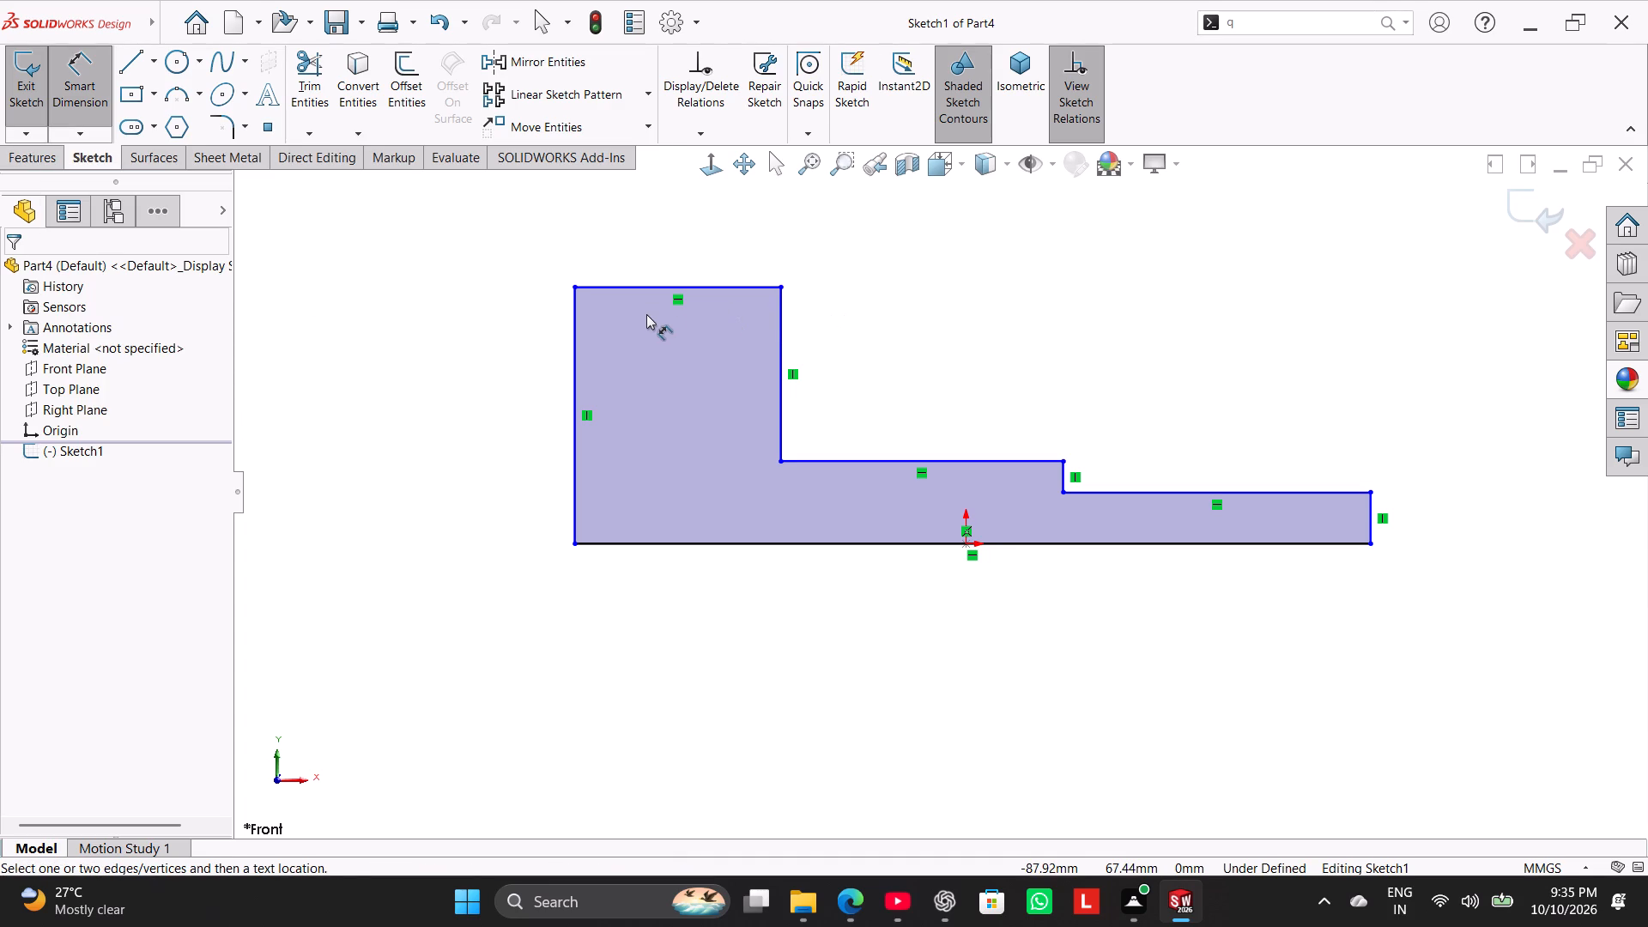
pyautogui.click(573, 389)
pyautogui.click(448, 408)
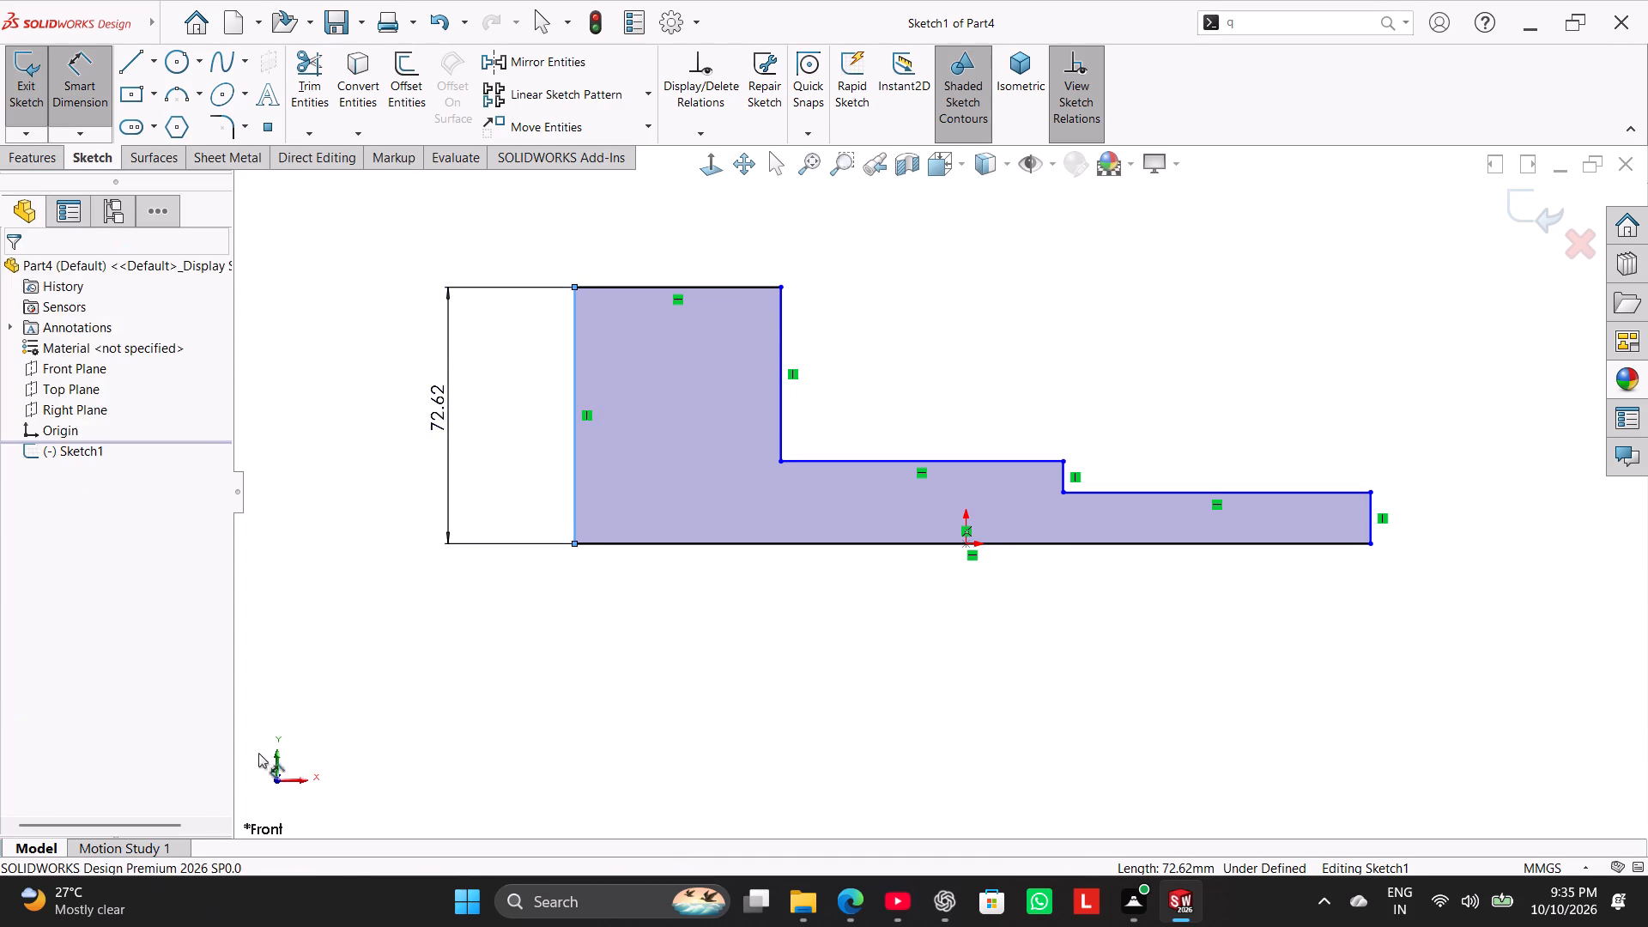
pyautogui.write('100')
pyautogui.press('Return')
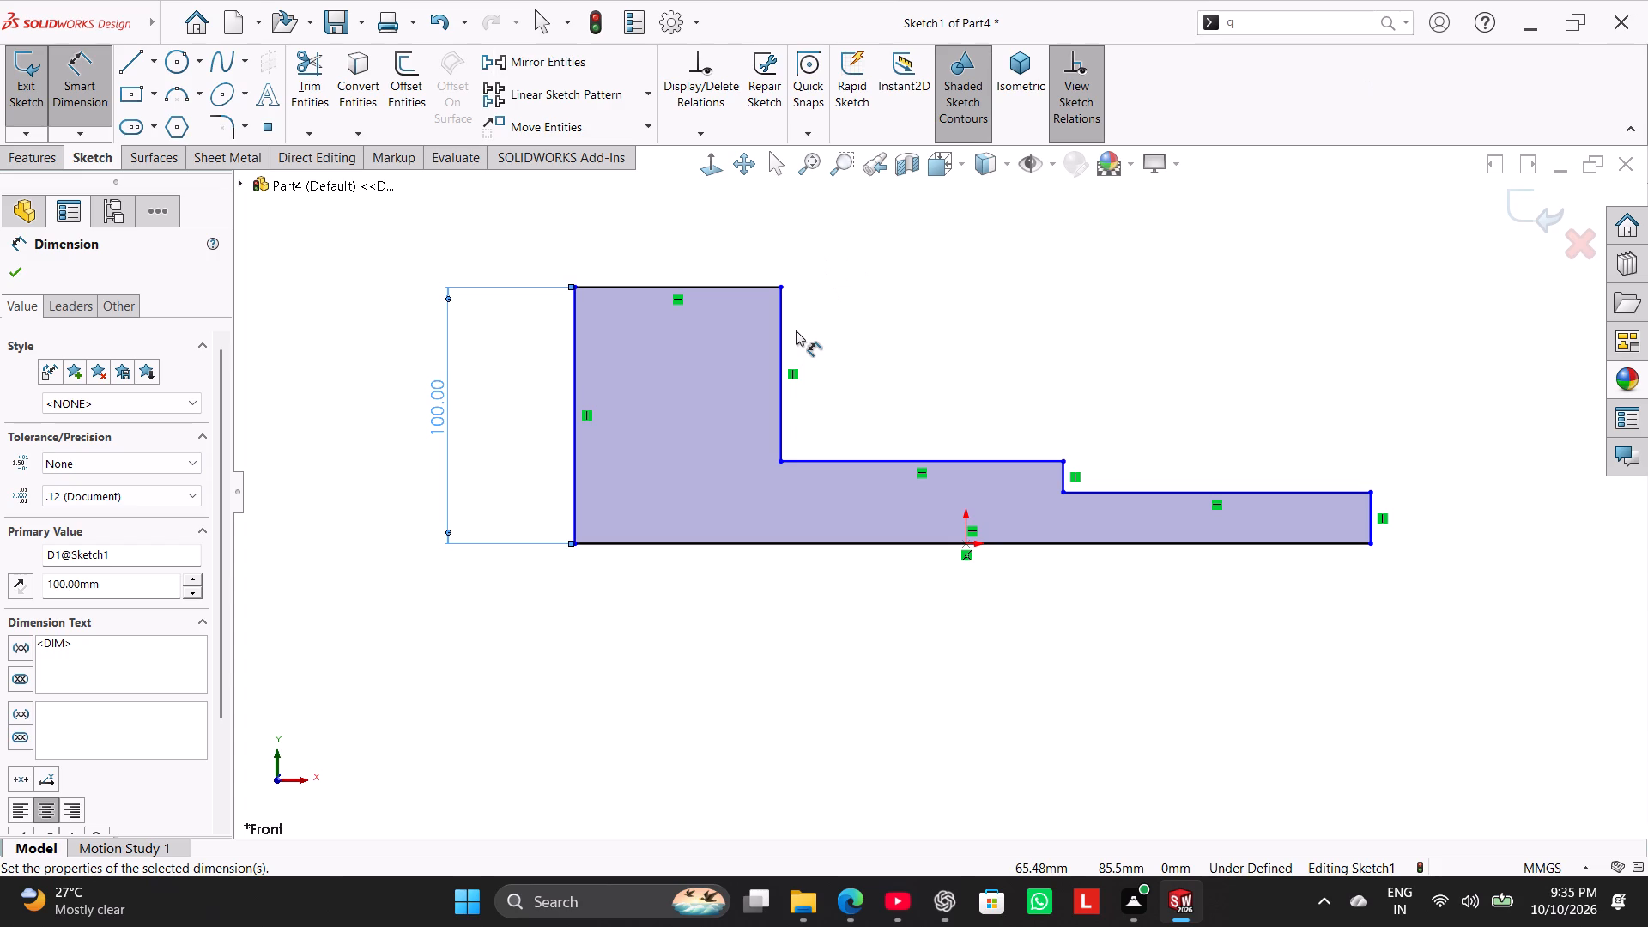
# Dimension the profile's base line at 160 mm and leave the dimension command.
pyautogui.click(853, 543)
pyautogui.click(908, 664)
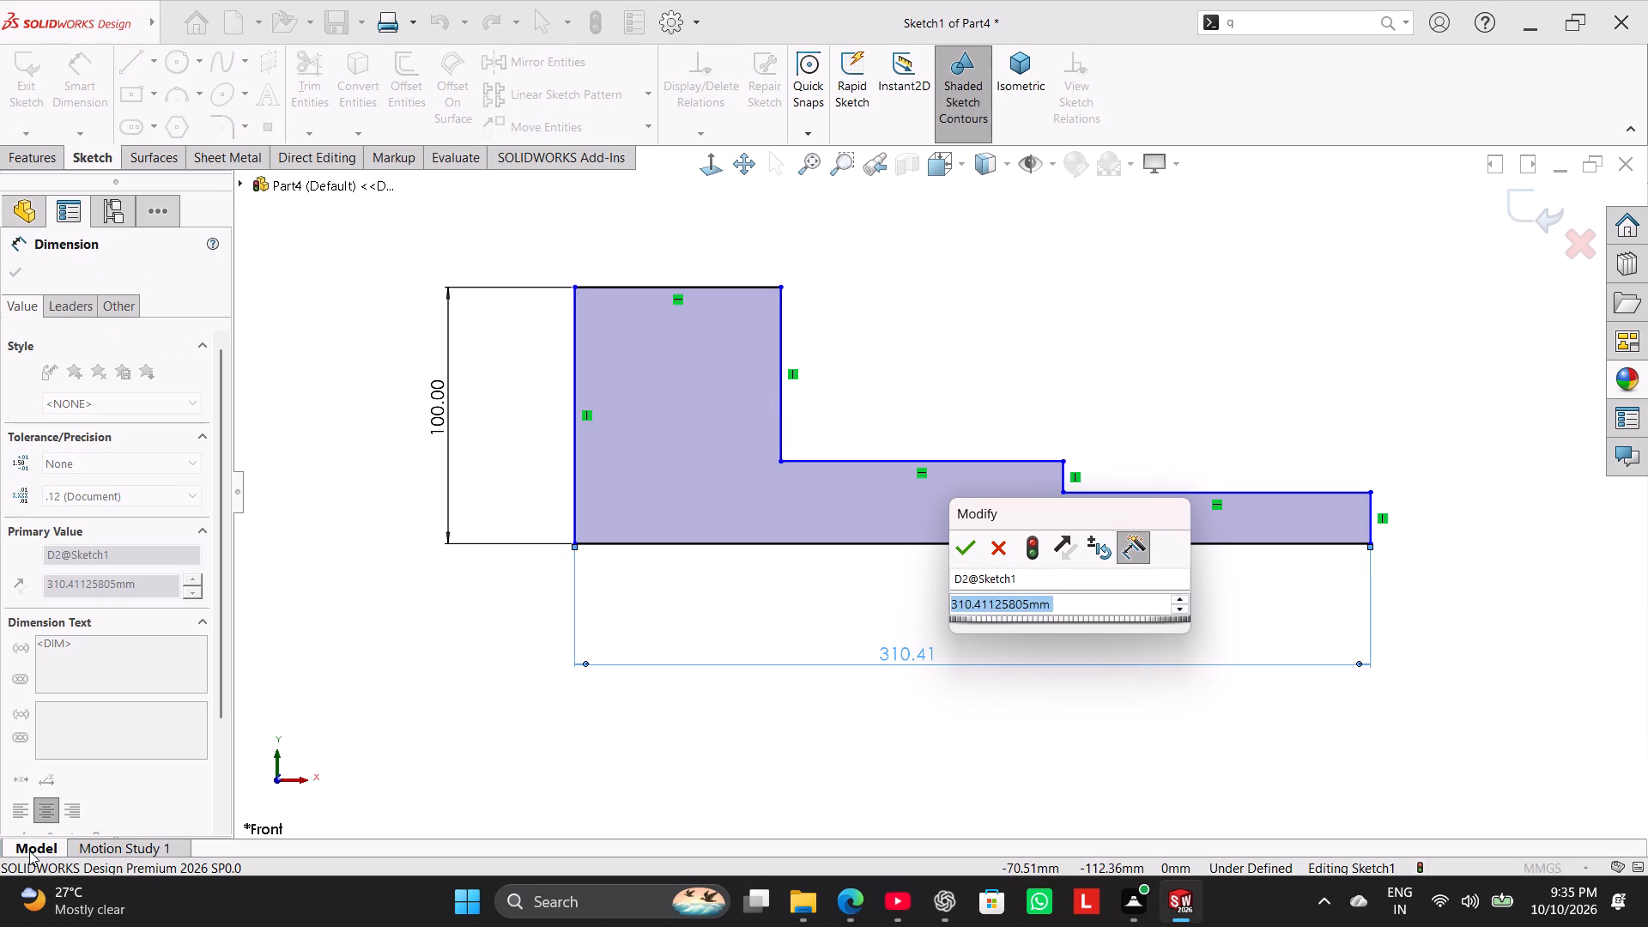
pyautogui.write('160')
pyautogui.press('Return')
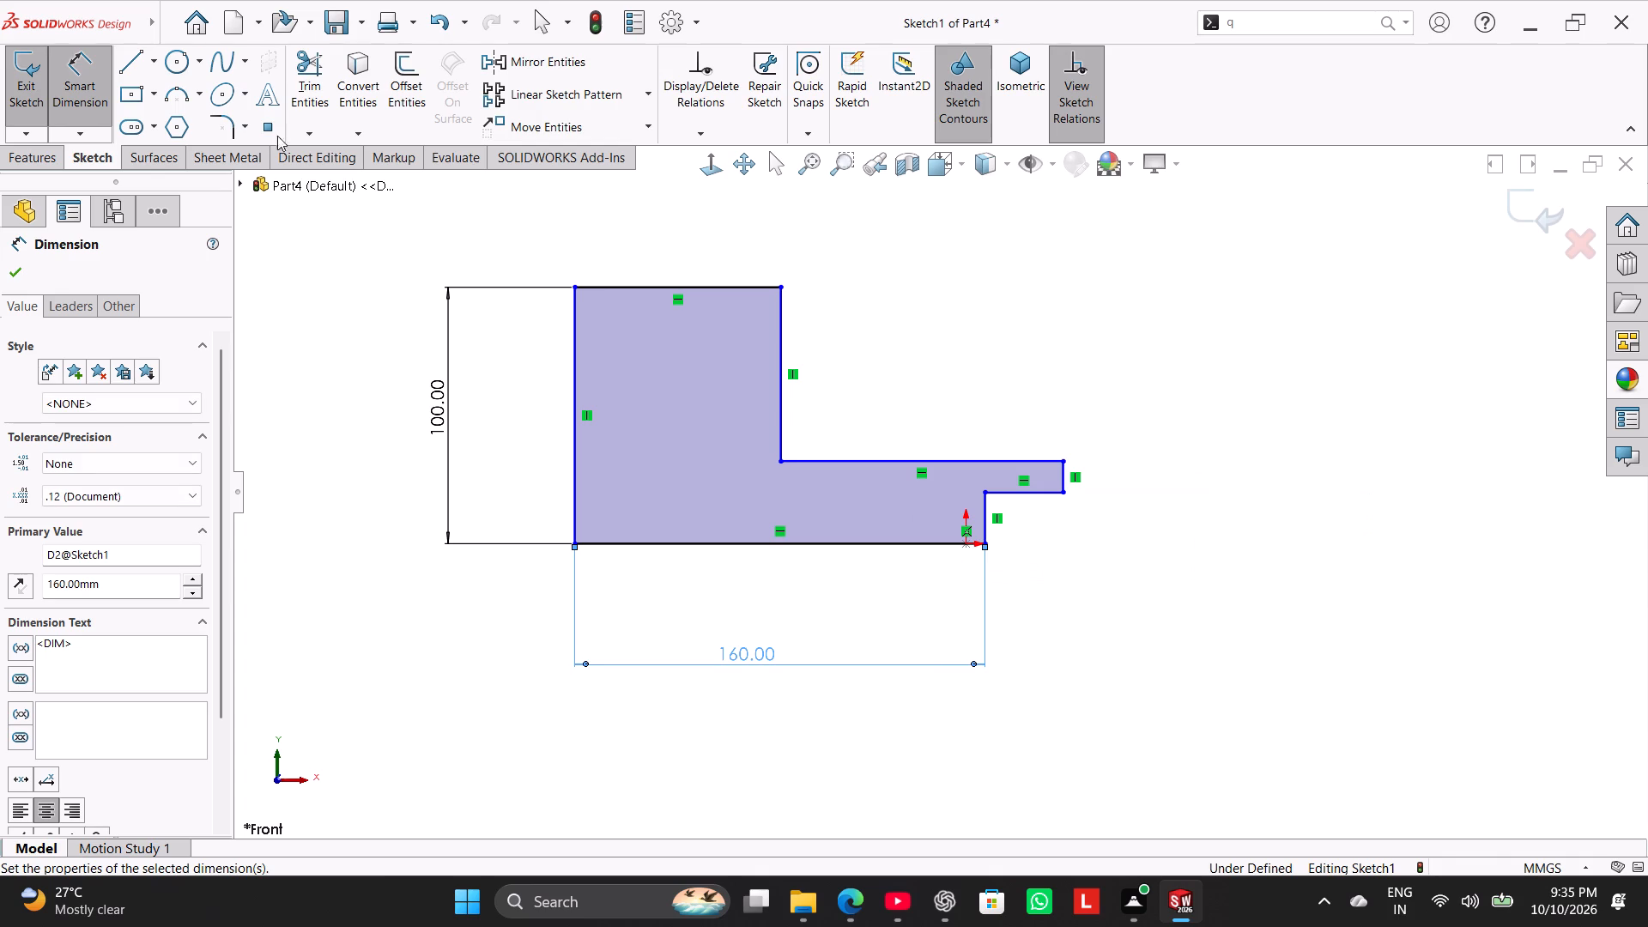
pyautogui.rightClick(1101, 367)
pyautogui.click(1184, 428)
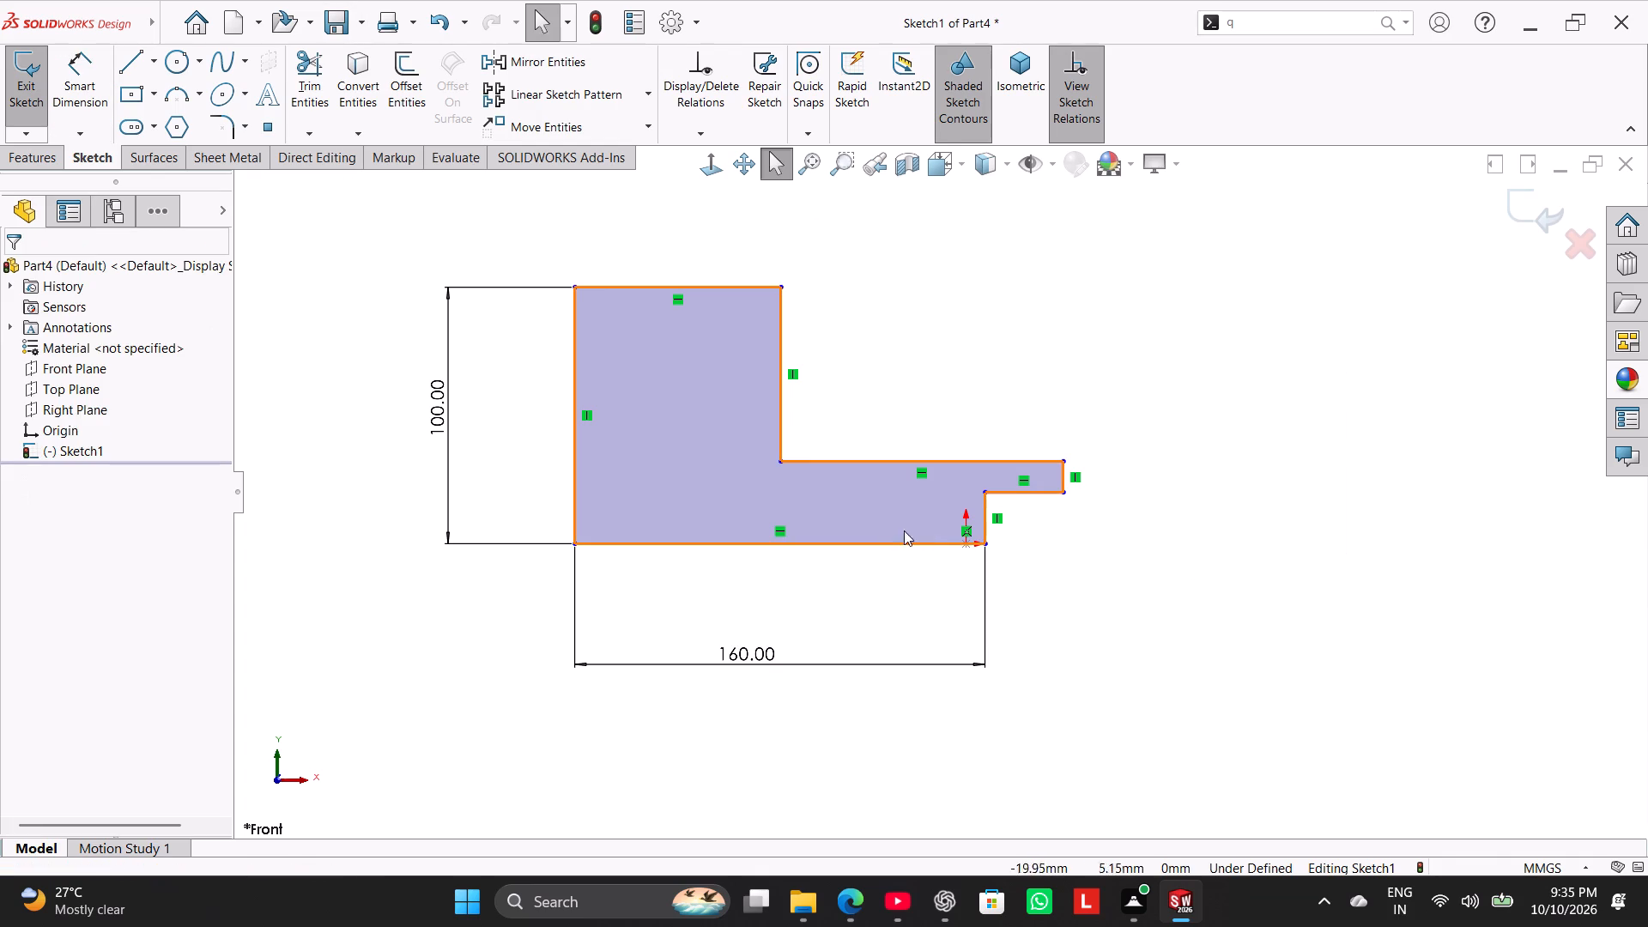
# Move the profile's short vertical end edge outward beyond the adjacent step so the outline is a proper descending staircase.
pyautogui.moveTo(864, 544); pyautogui.dragTo(951, 549)
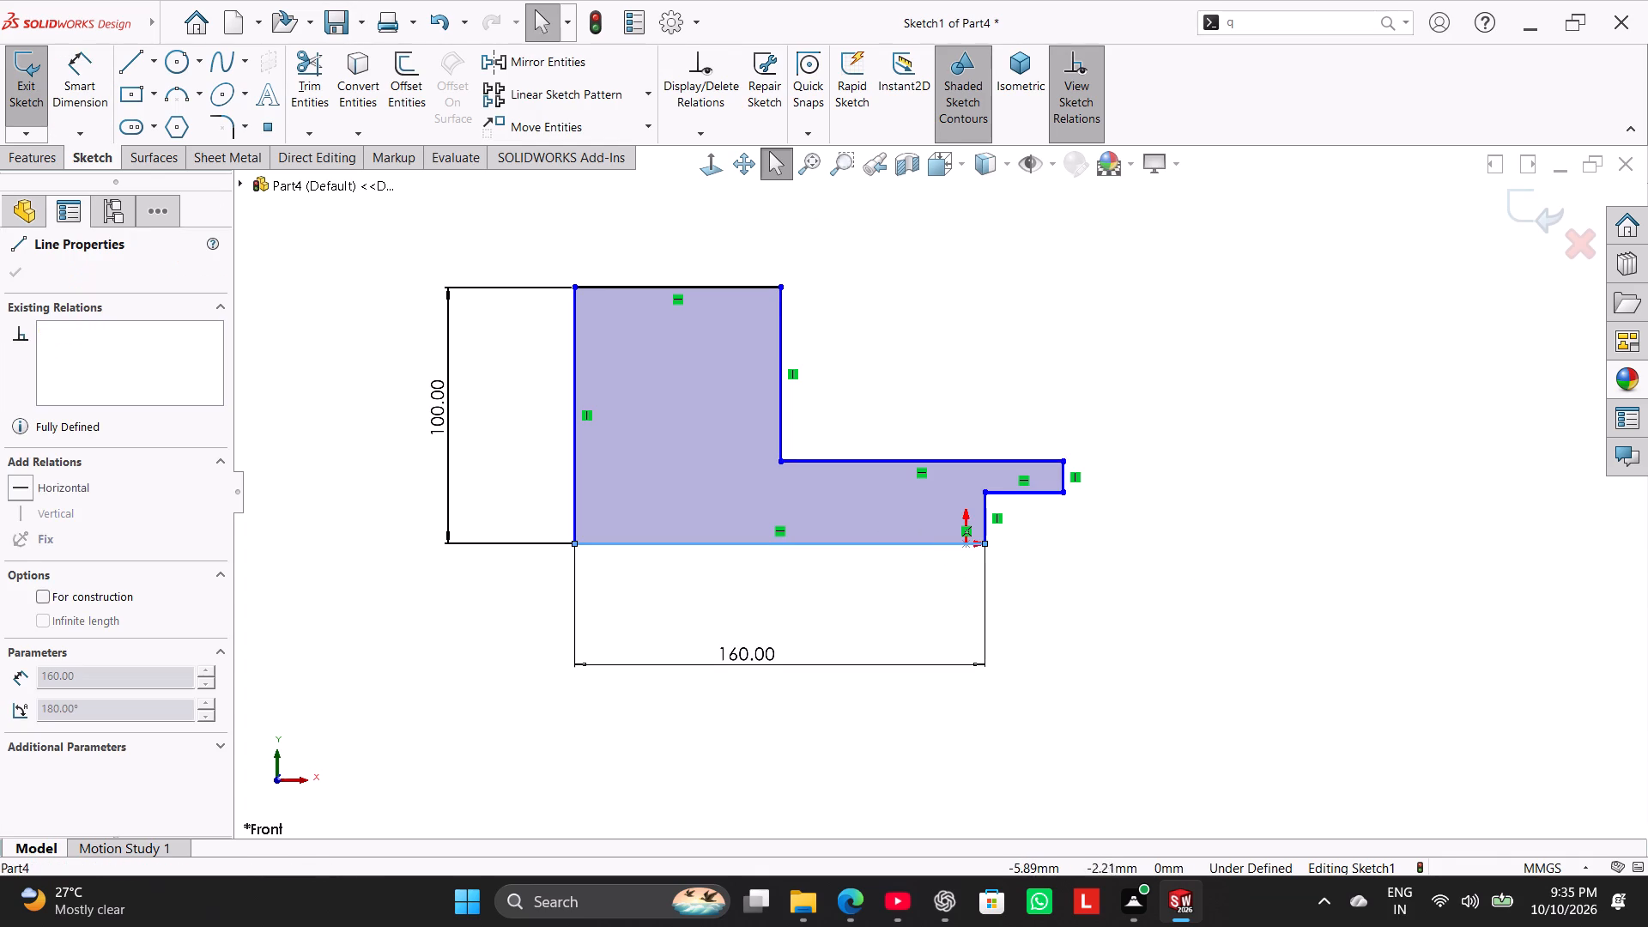
pyautogui.click(925, 376)
pyautogui.moveTo(984, 516); pyautogui.dragTo(1076, 536)
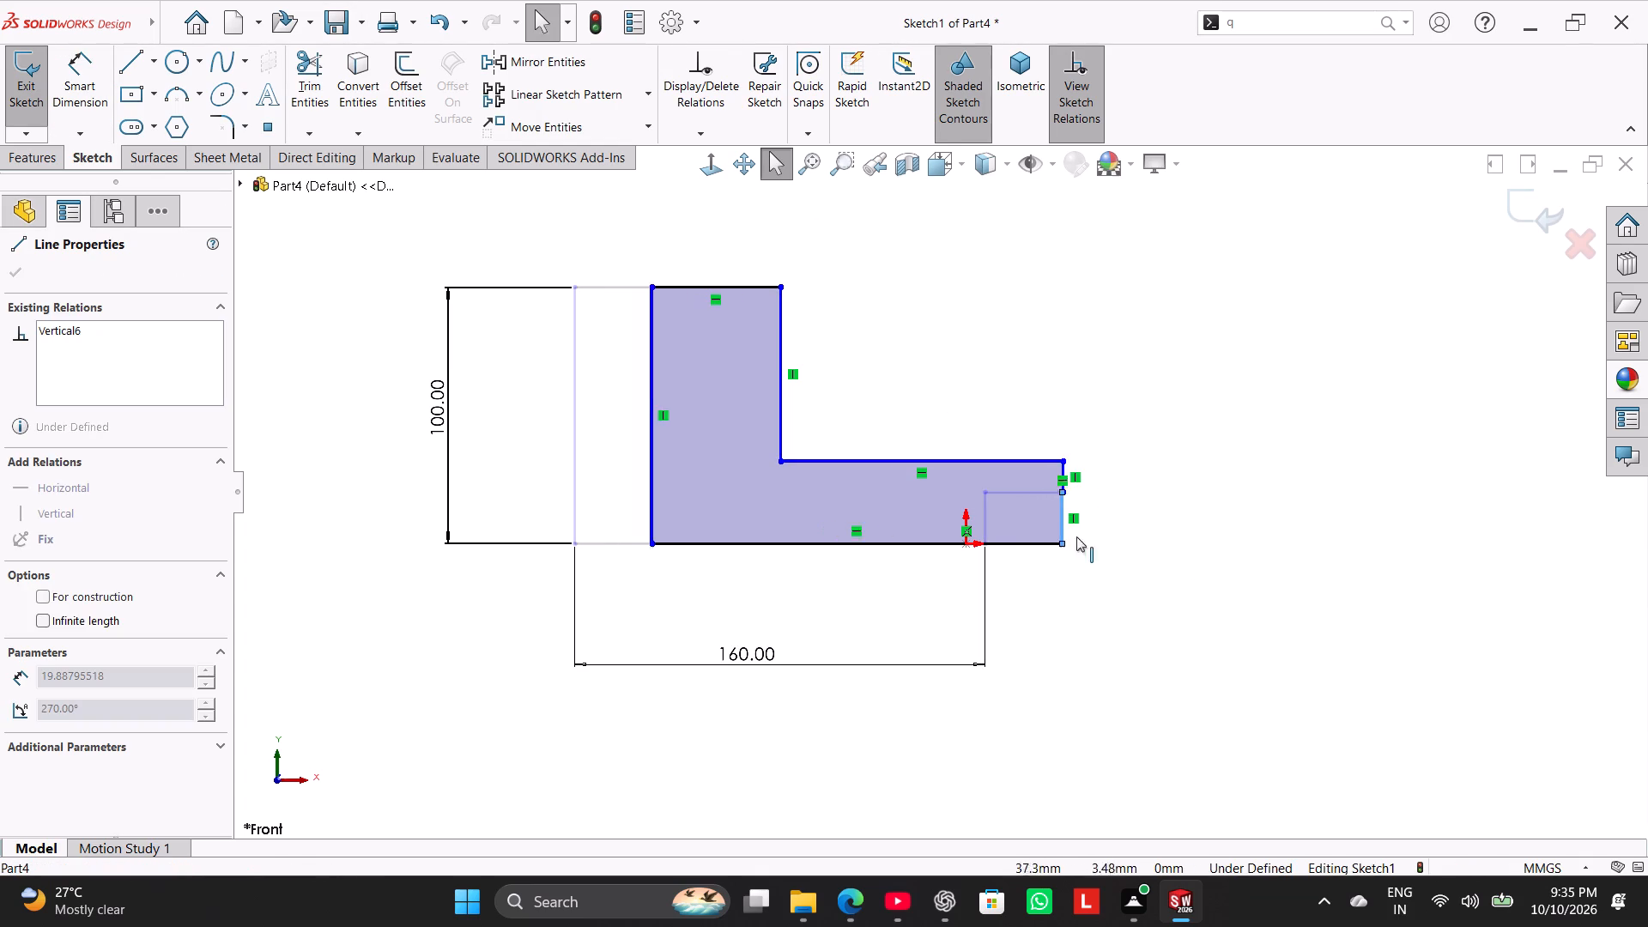
pyautogui.moveTo(1076, 536); pyautogui.dragTo(1119, 555)
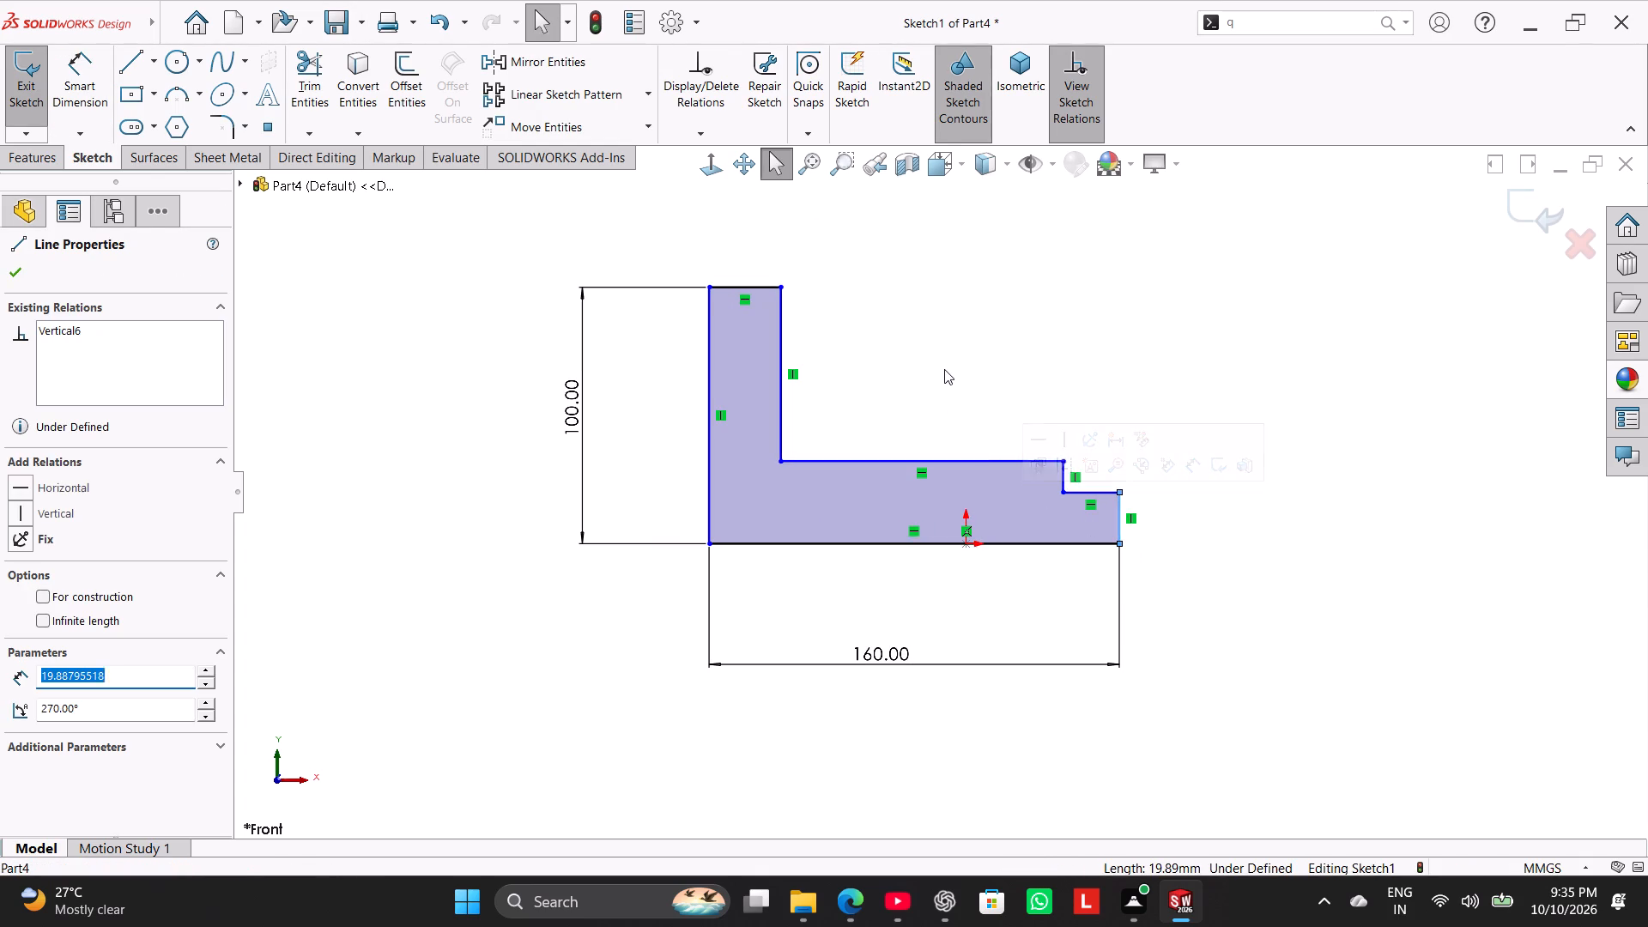
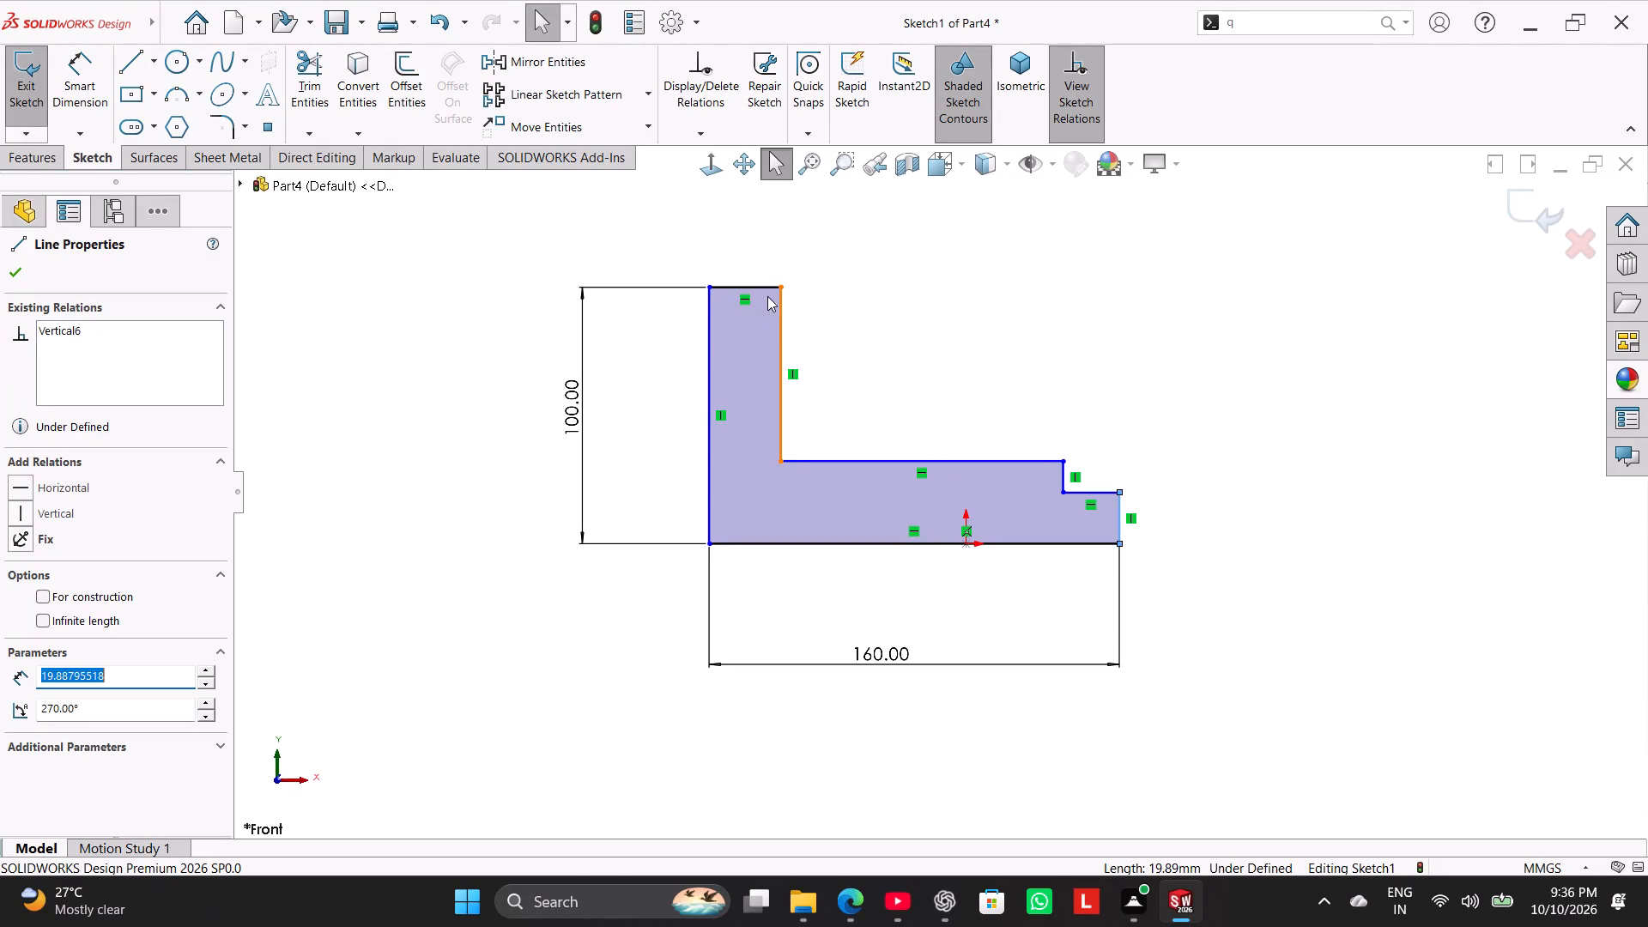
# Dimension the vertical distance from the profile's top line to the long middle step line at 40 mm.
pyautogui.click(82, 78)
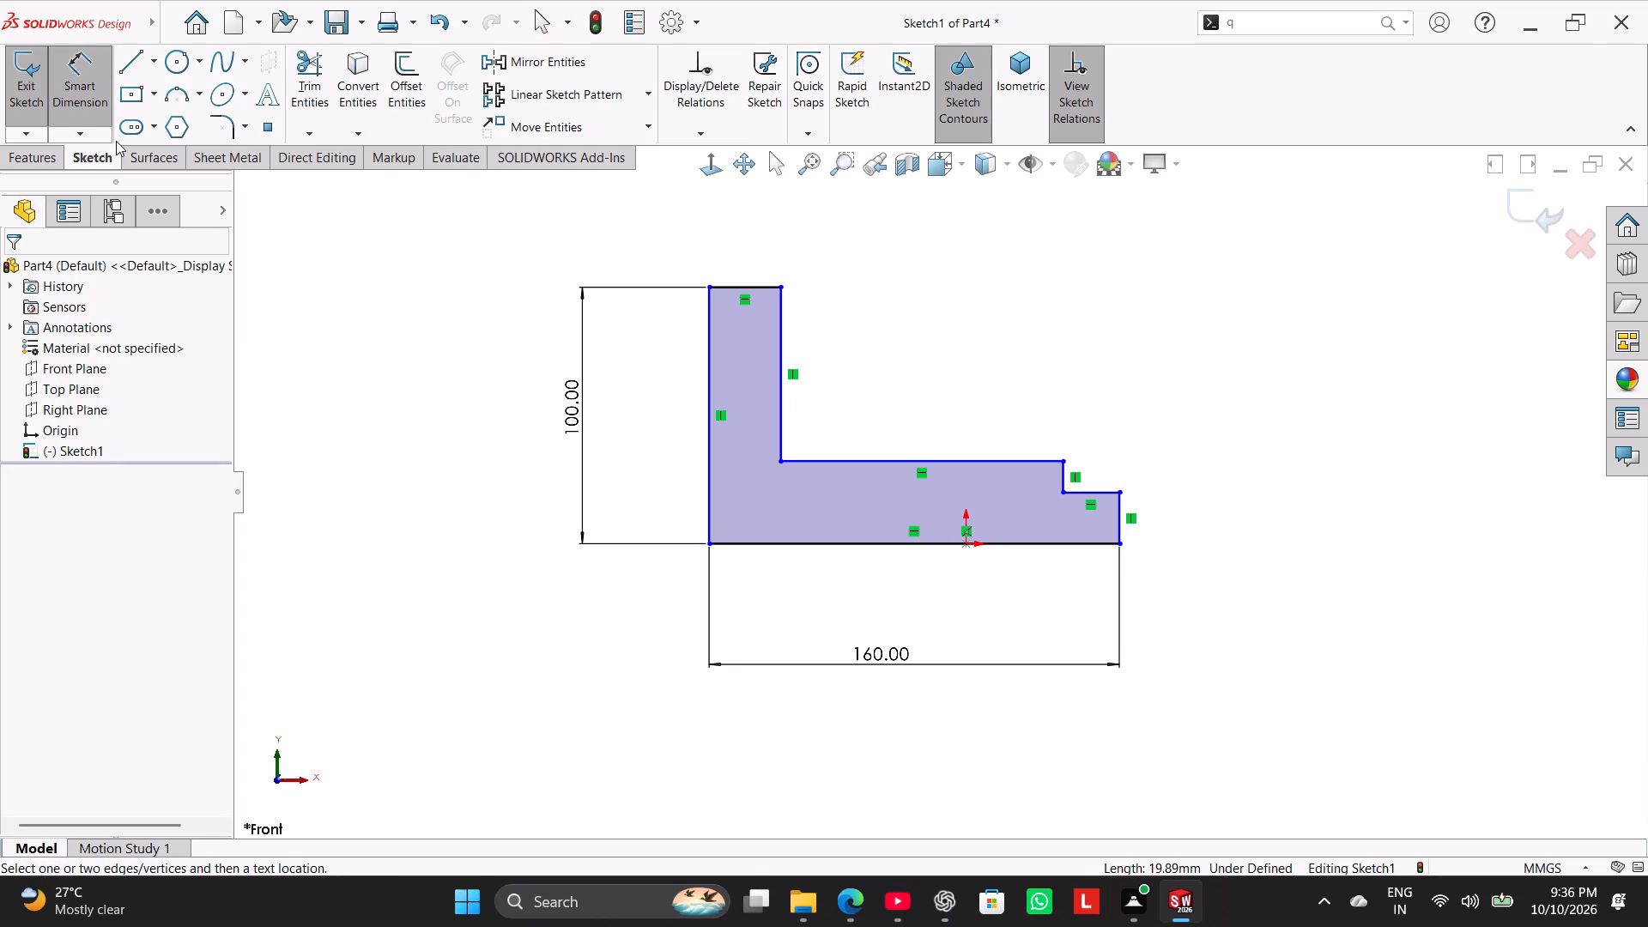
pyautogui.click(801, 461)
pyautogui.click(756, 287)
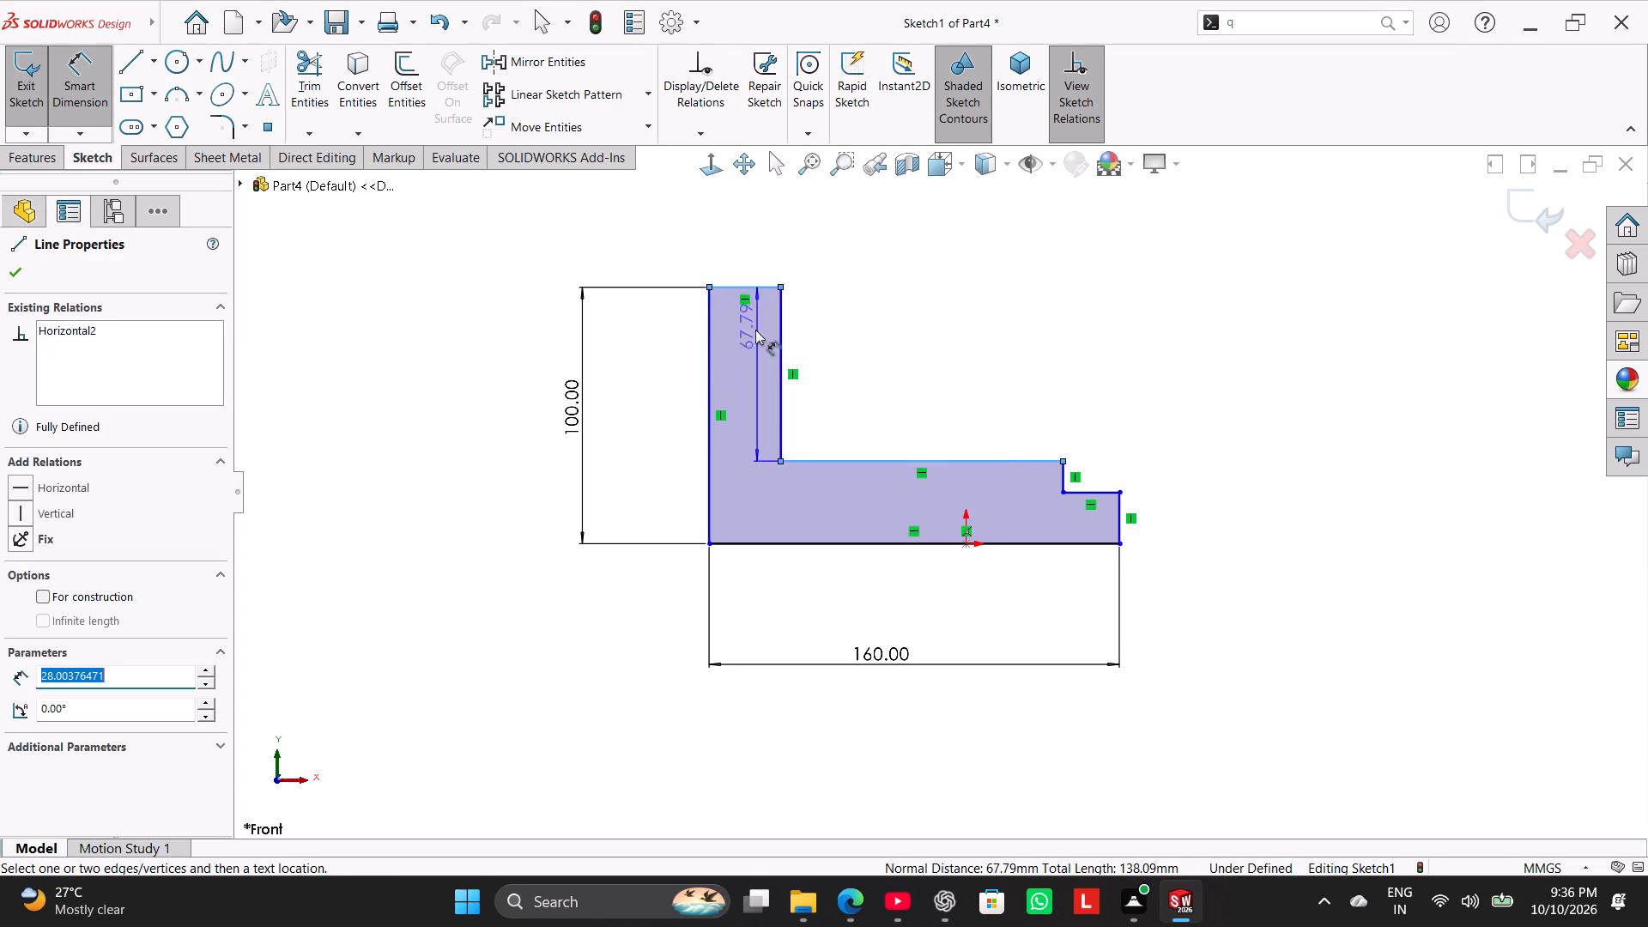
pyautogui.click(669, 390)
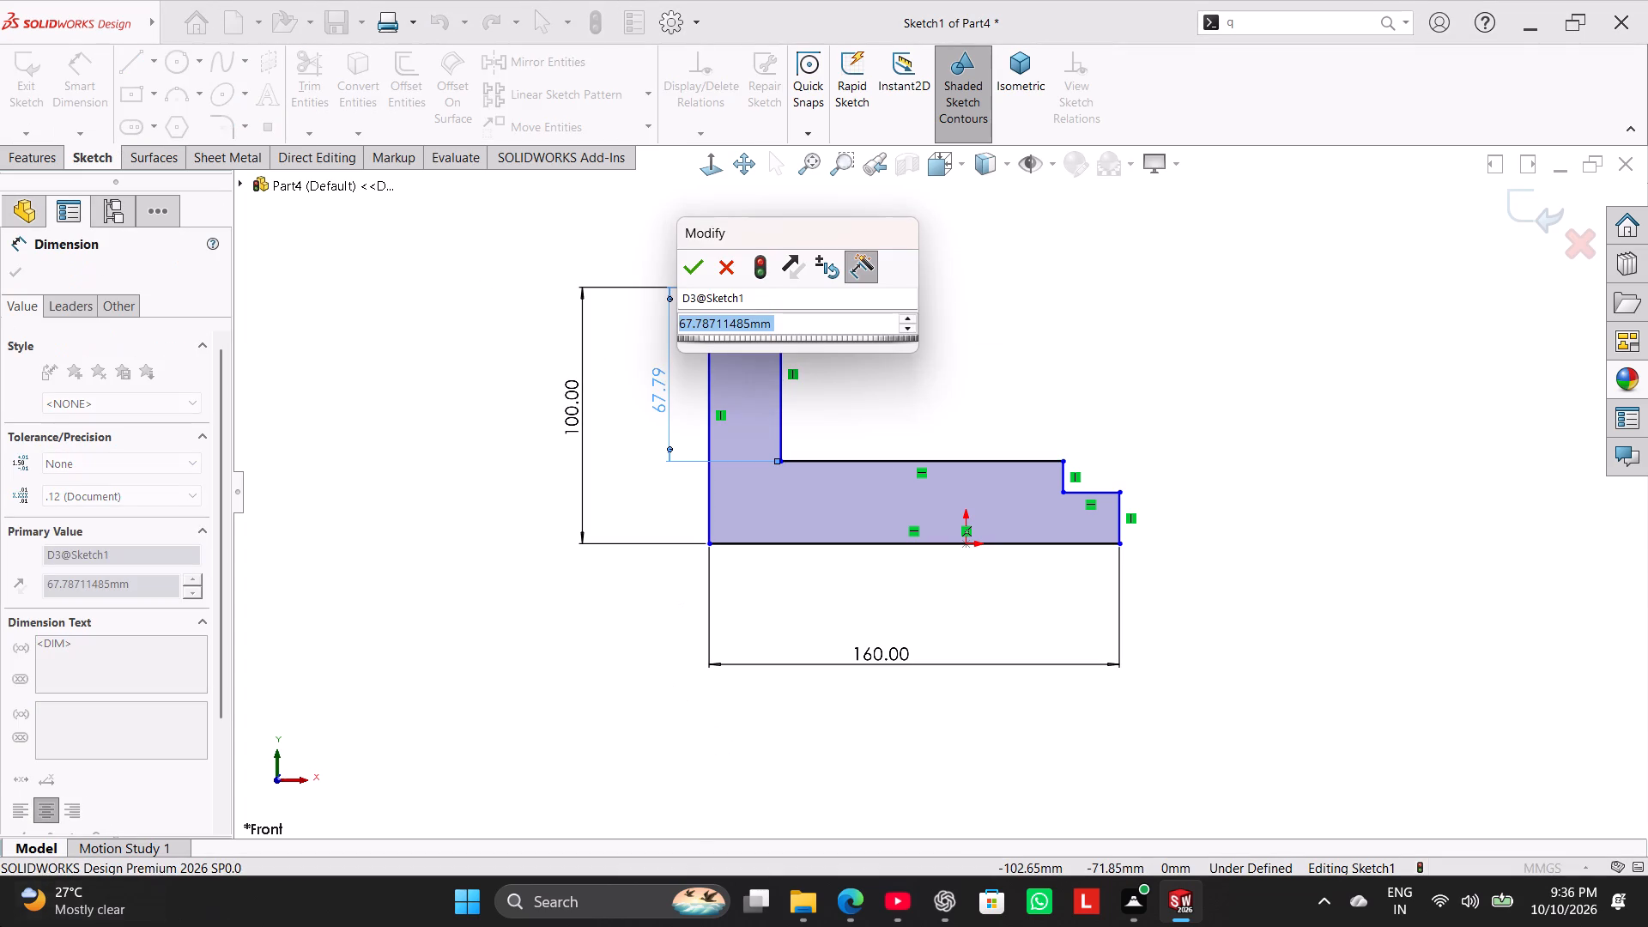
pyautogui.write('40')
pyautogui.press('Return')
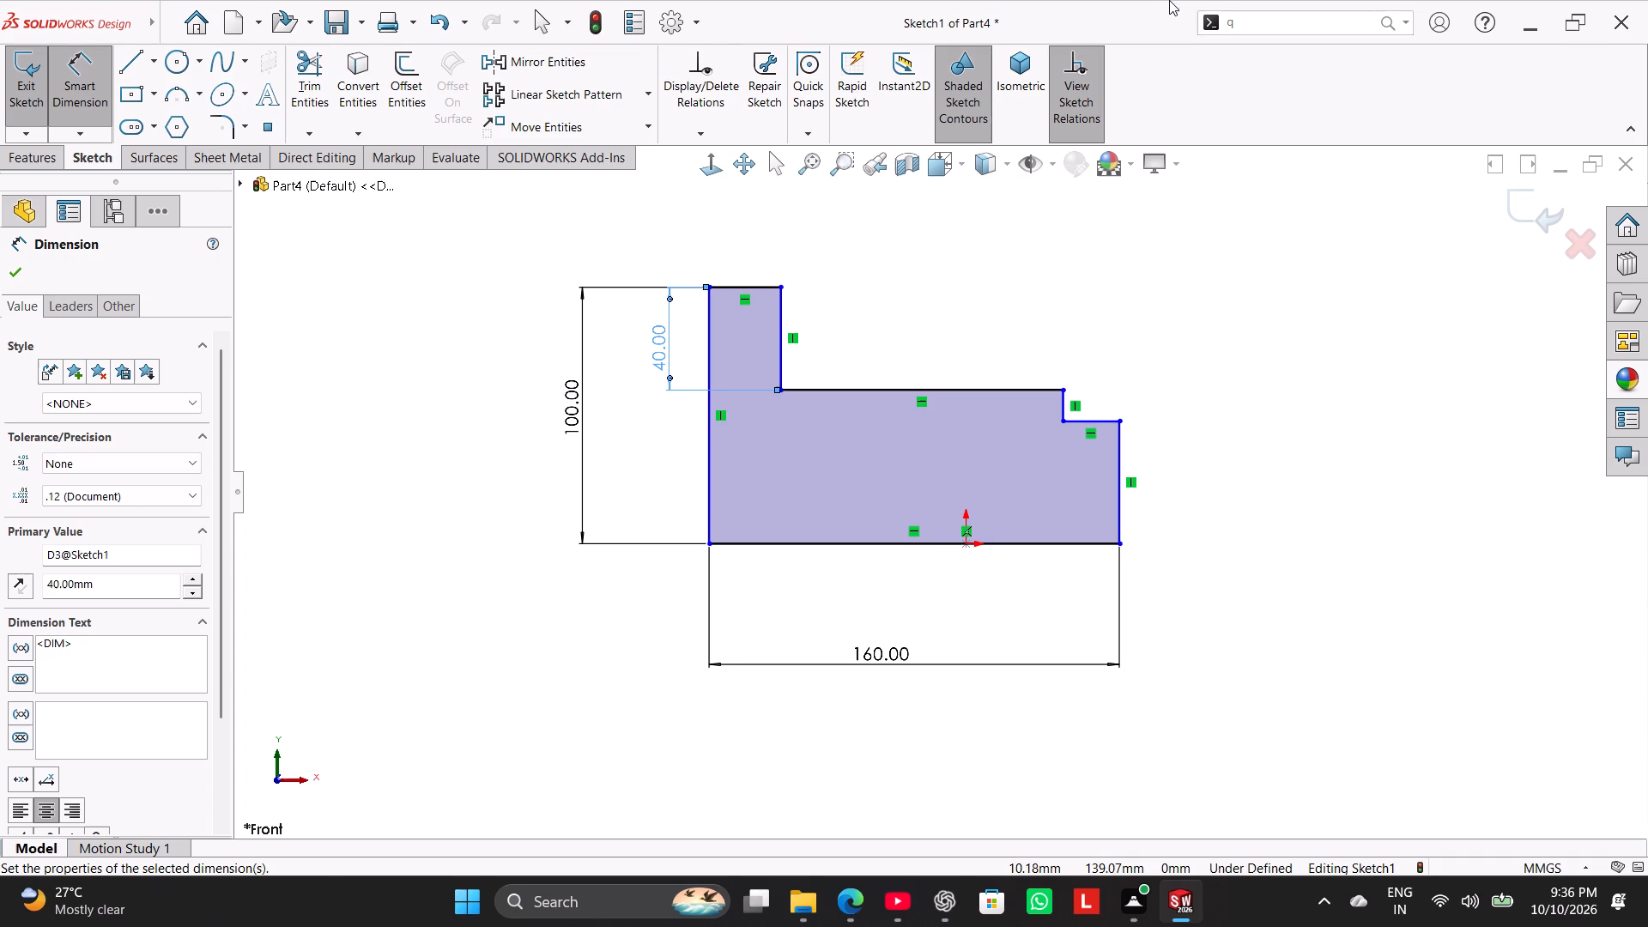
# Dimension the vertical distance between the long middle step line and the lowest step's top line at 12 mm, and leave the dimension command.
pyautogui.click(843, 387)
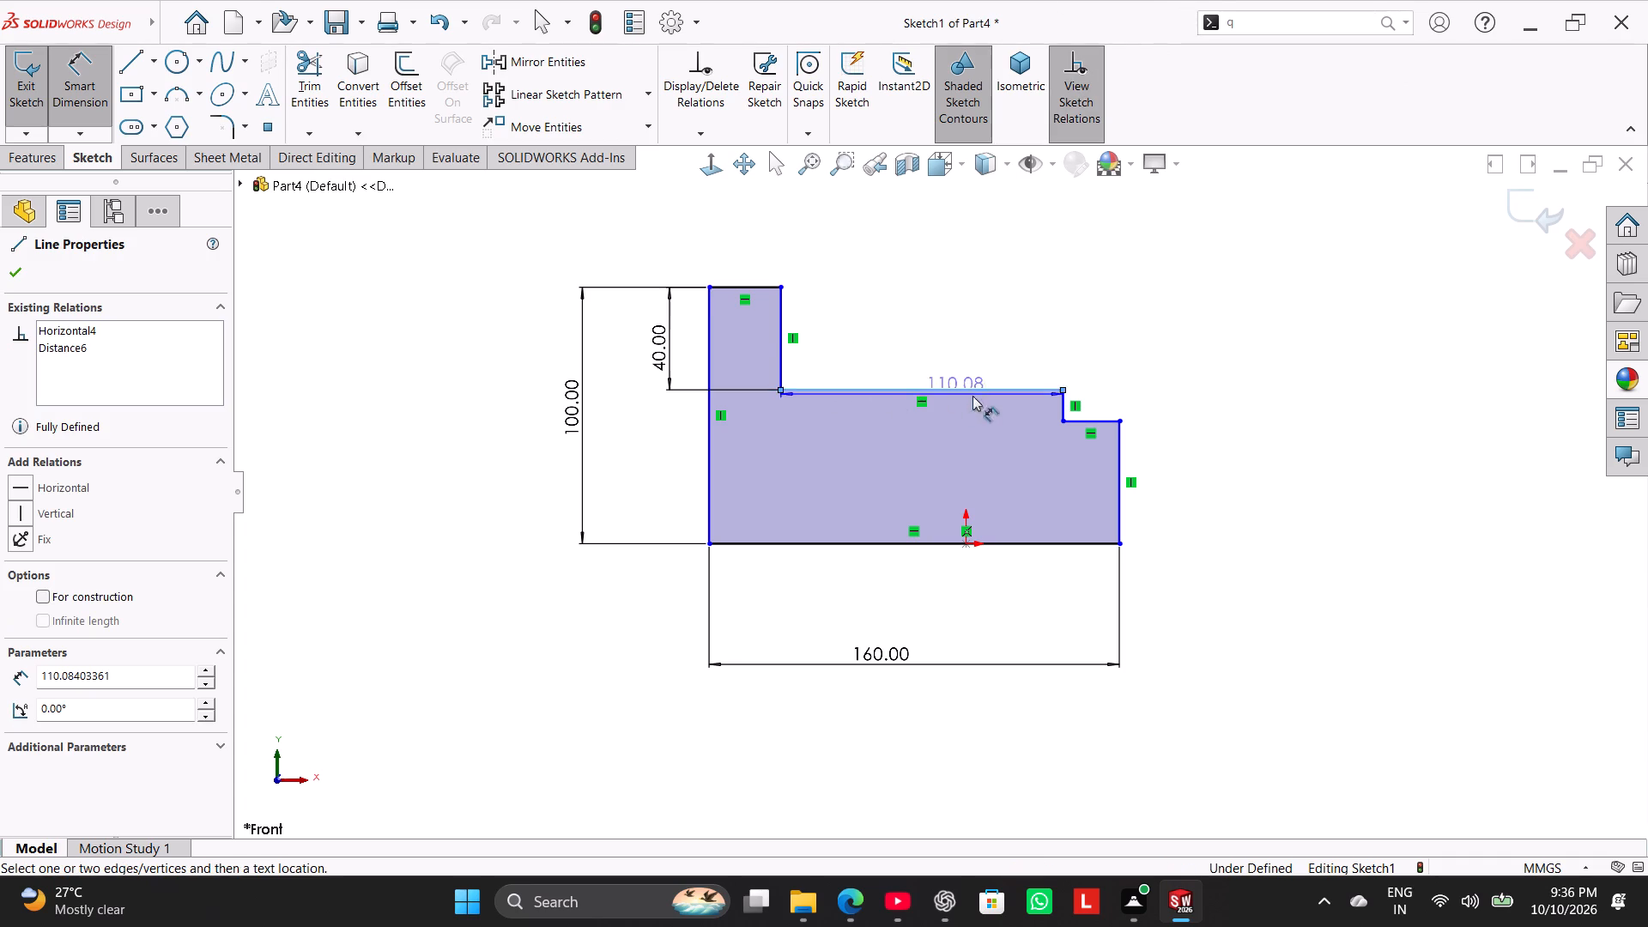
pyautogui.click(1084, 421)
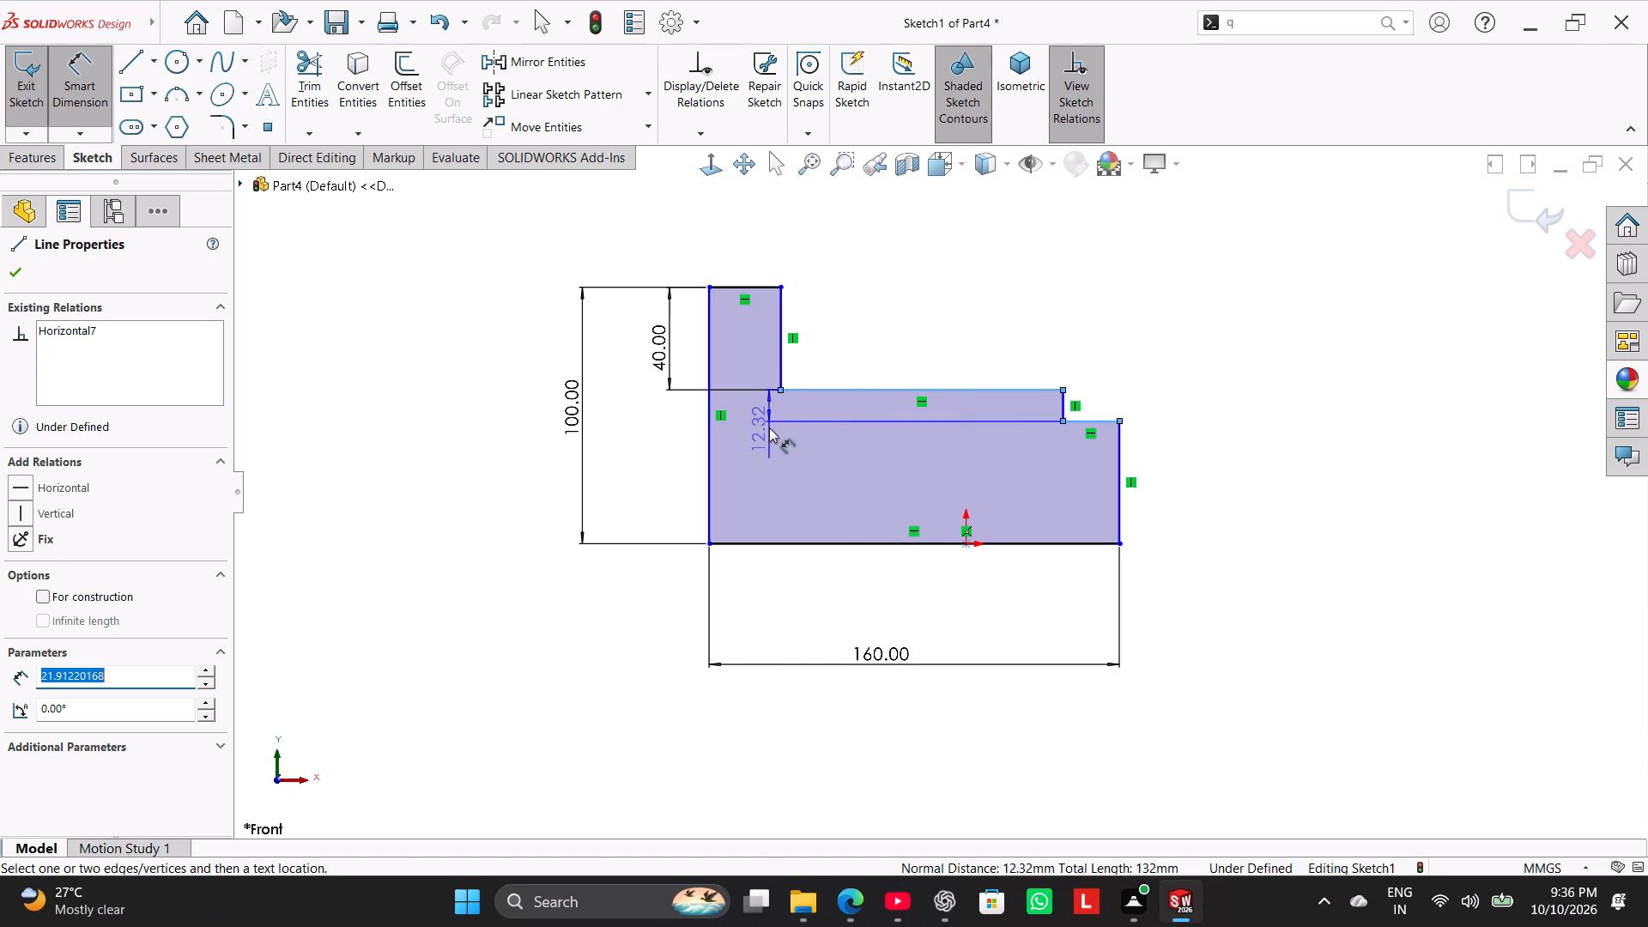
pyautogui.click(766, 423)
pyautogui.write('12')
pyautogui.press('Return')
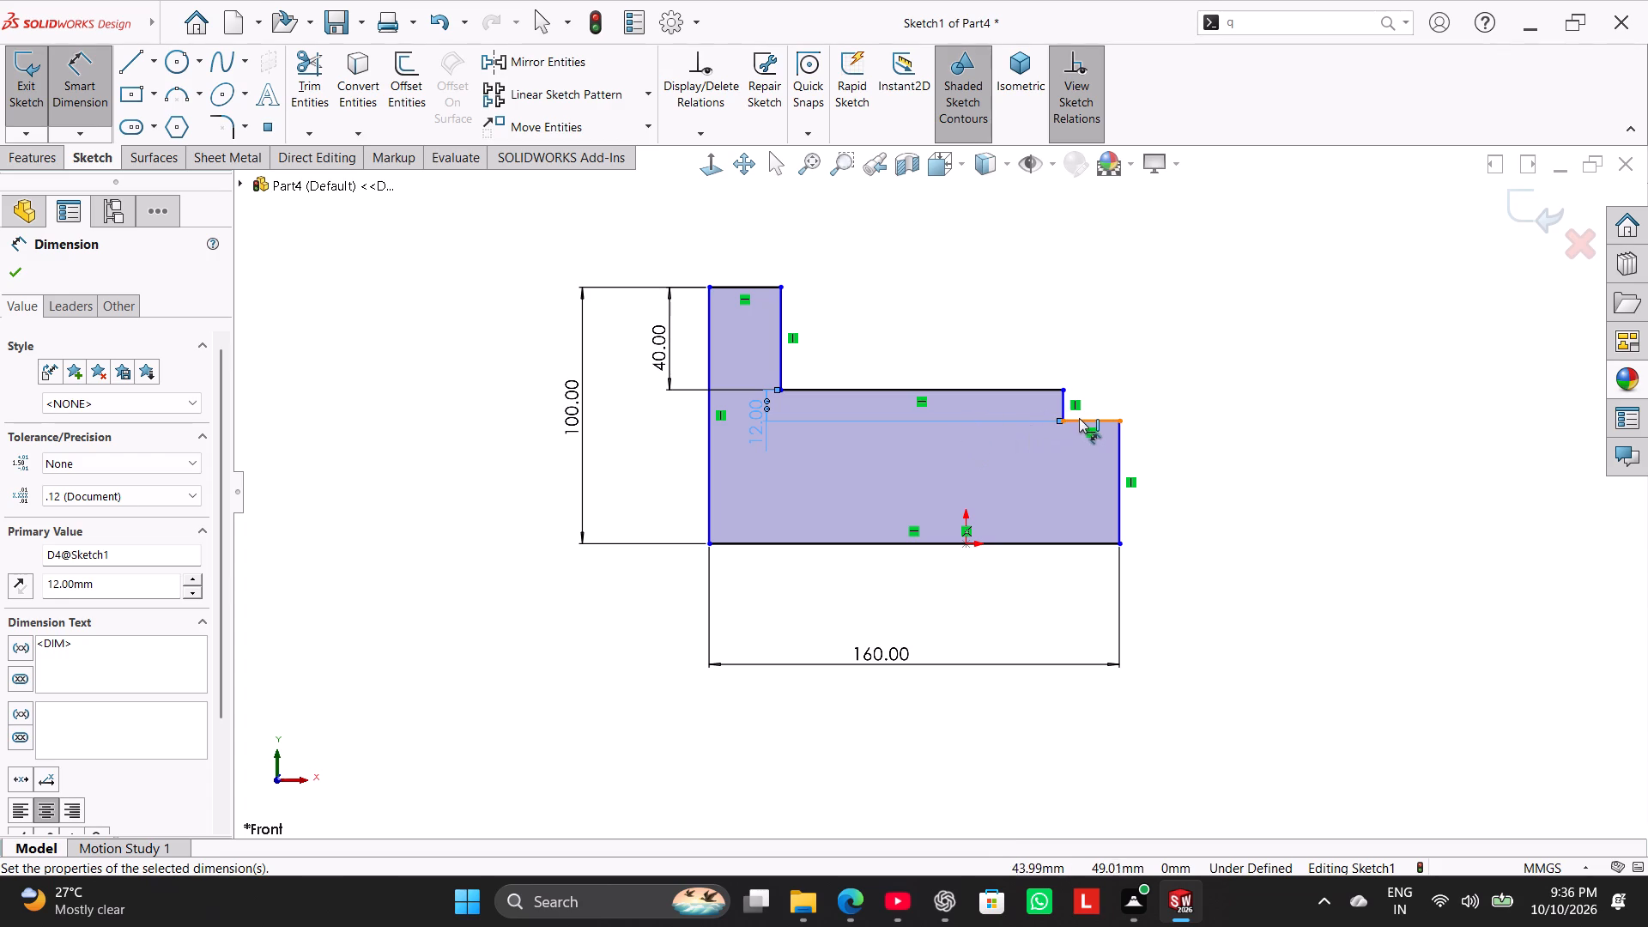
pyautogui.click(1039, 391)
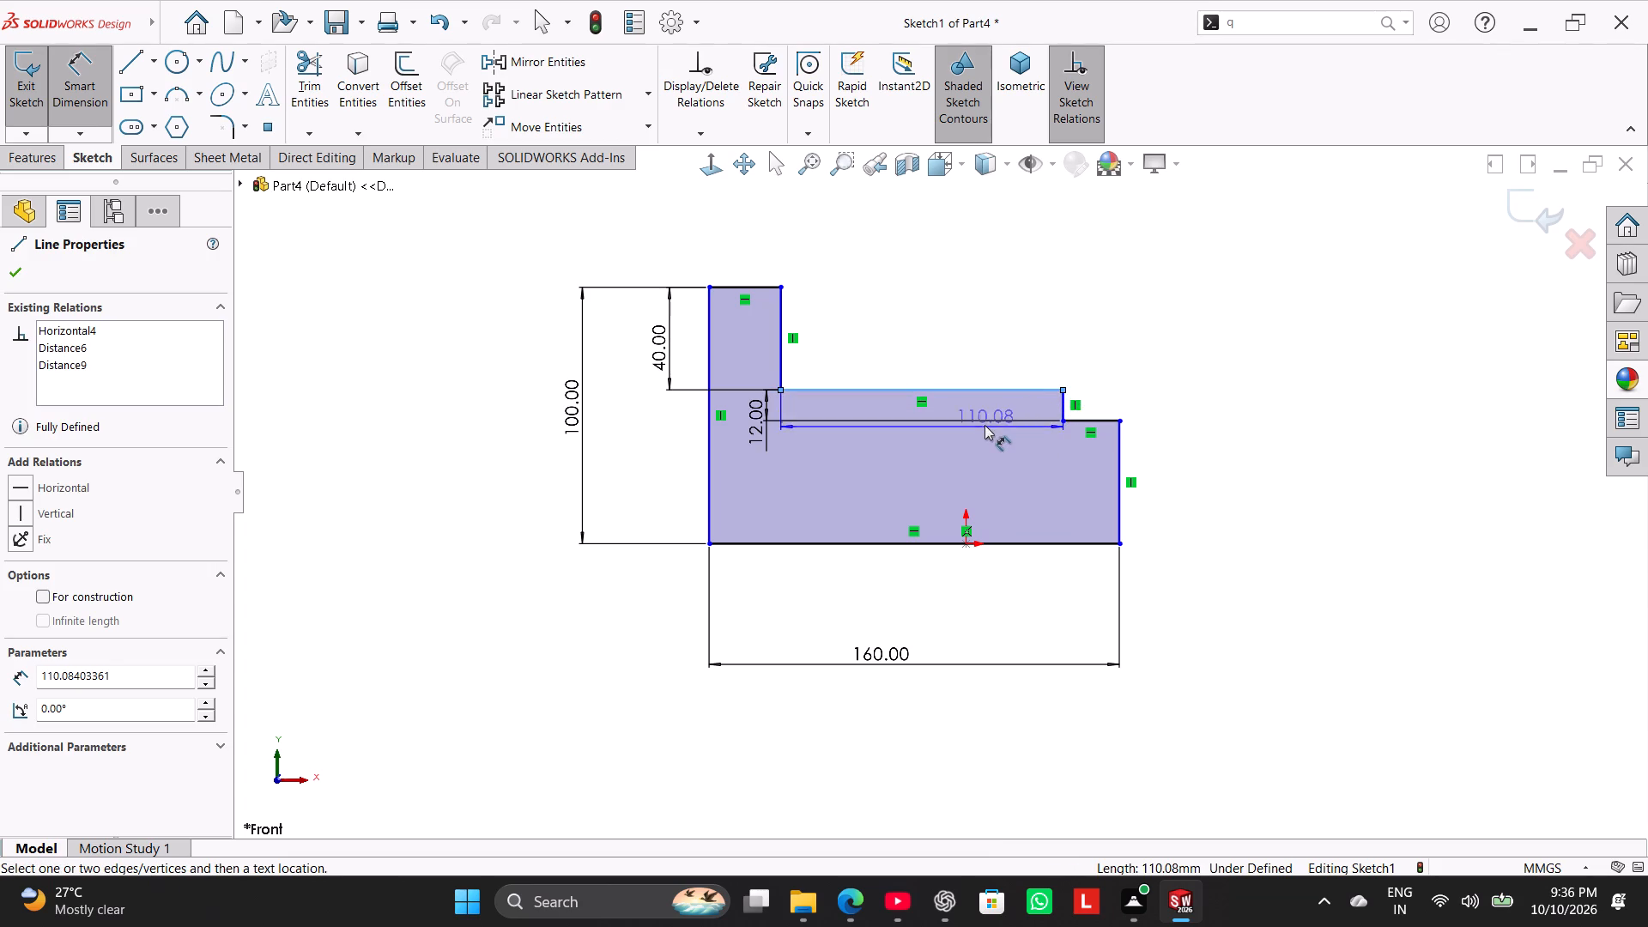
pyautogui.click(57, 80)
pyautogui.click(403, 351)
# Delete the vertical edge joining the top line to the middle step line, along with the 40 mm dimension.
pyautogui.scroll(-2, 844, 358)
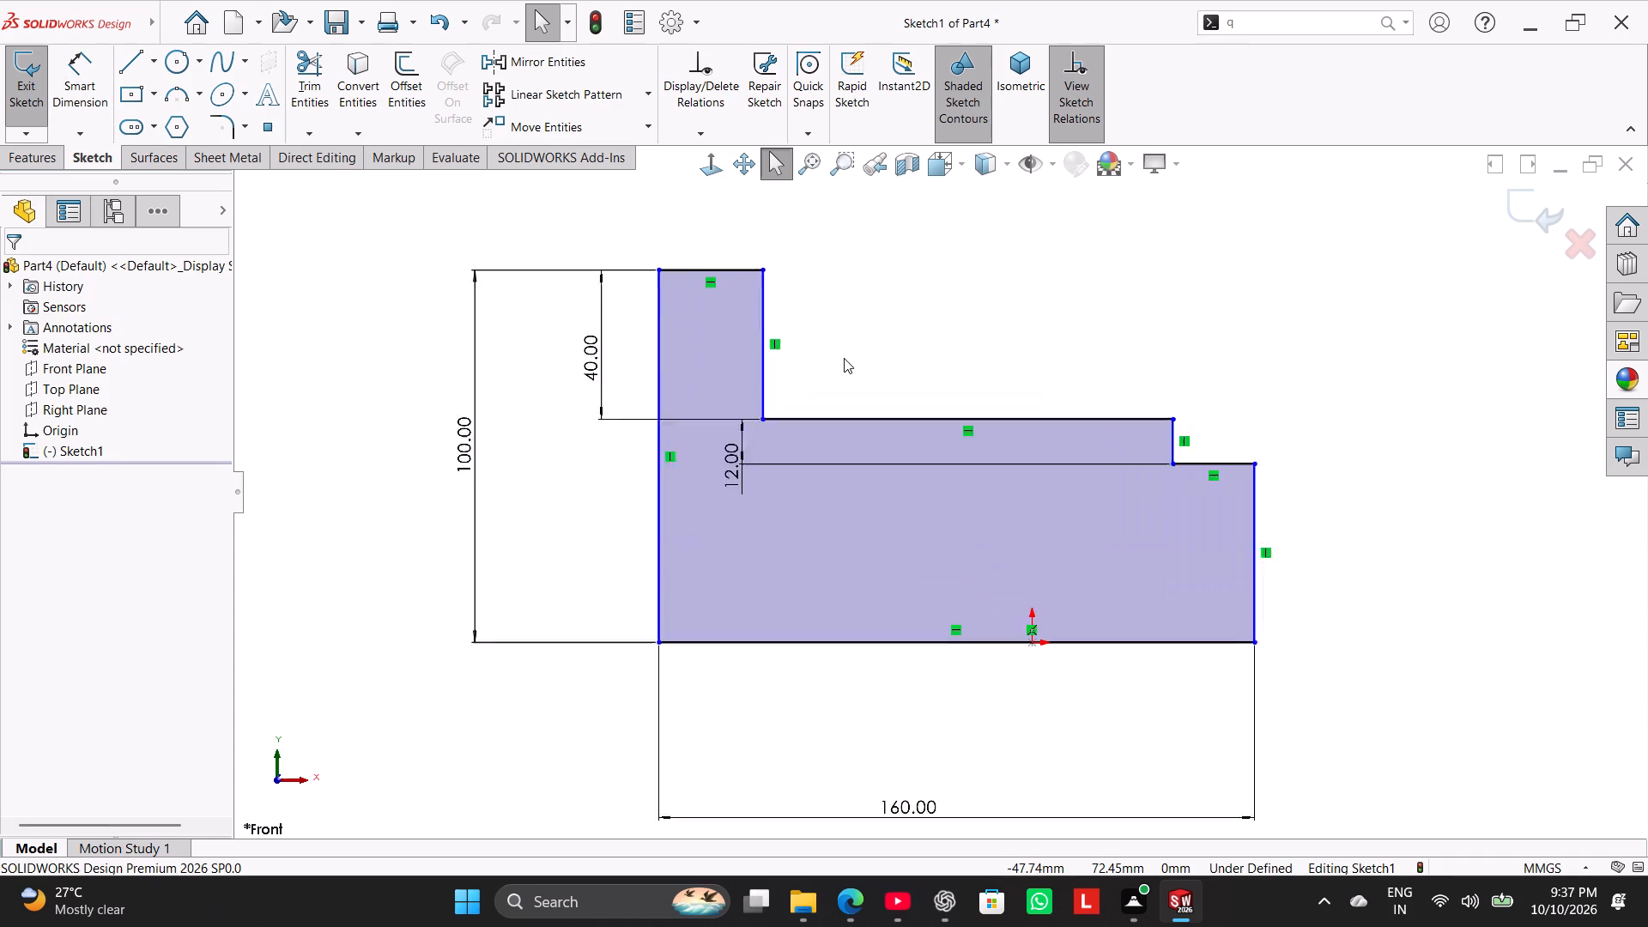
pyautogui.scroll(-1, 844, 358)
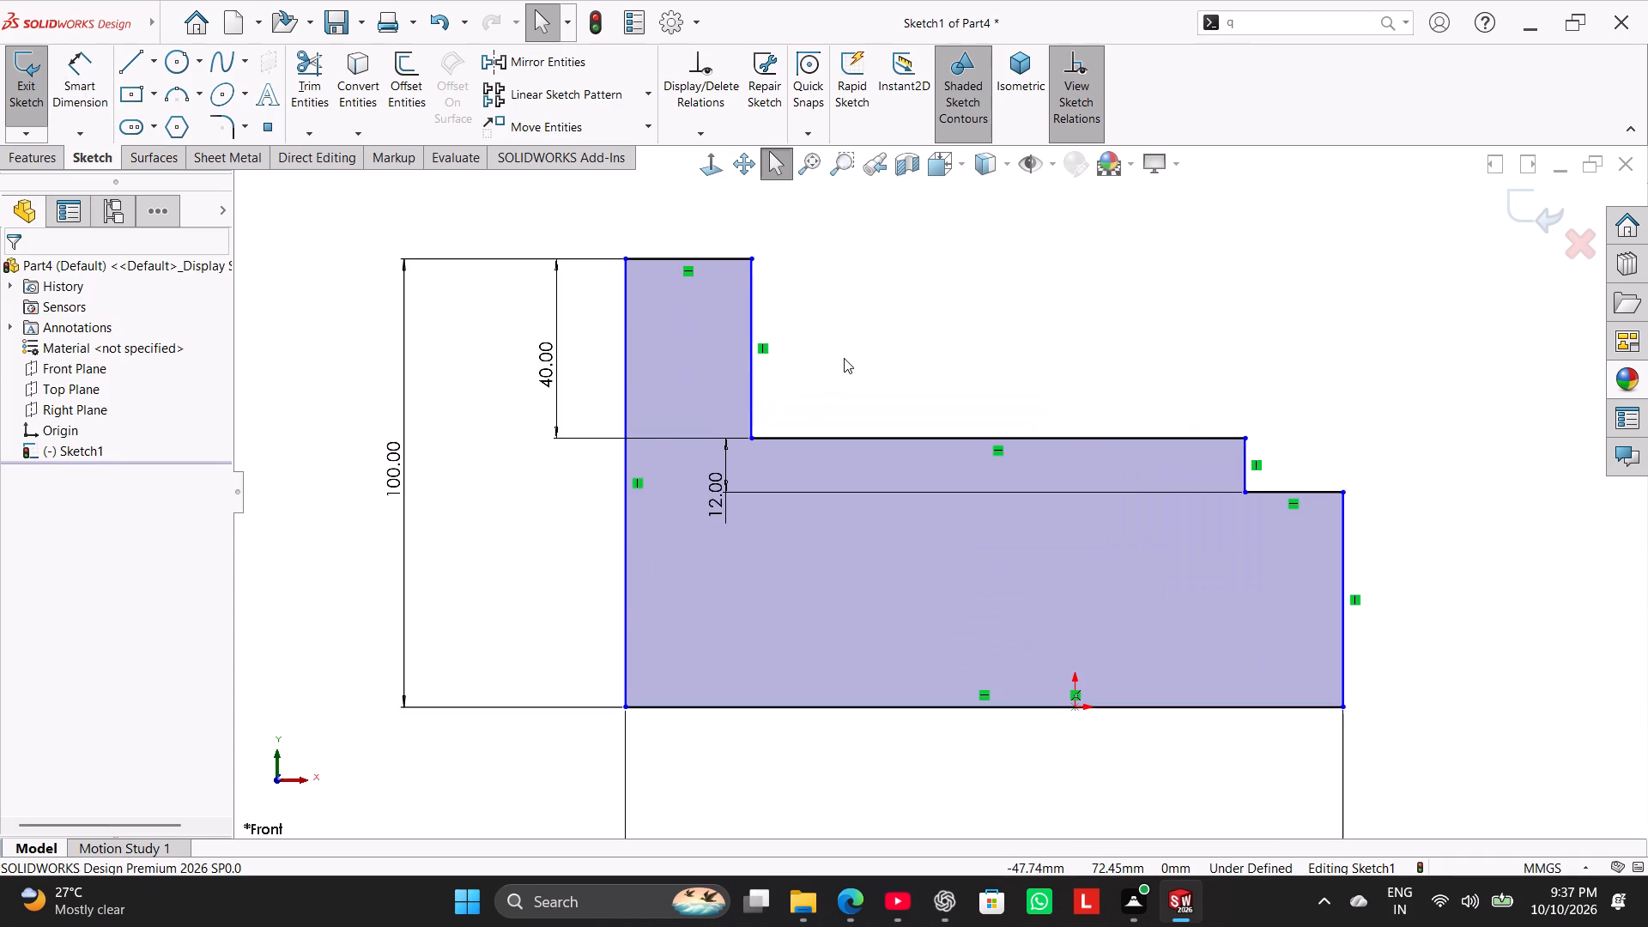
pyautogui.scroll(1, 844, 358)
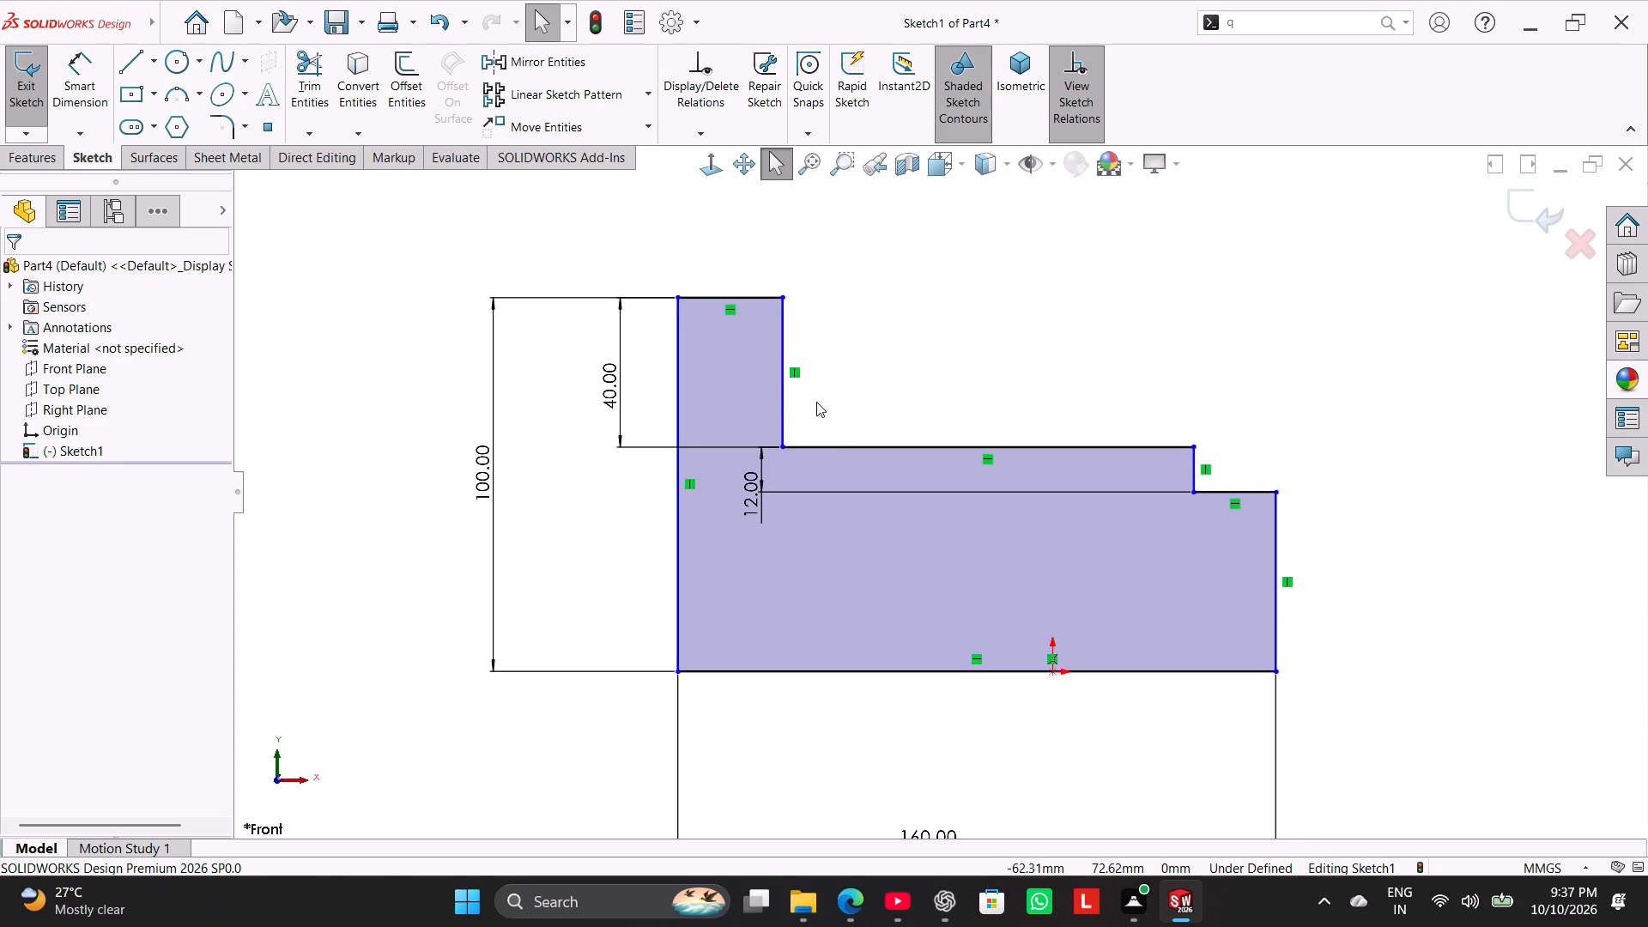
pyautogui.rightClick(785, 386)
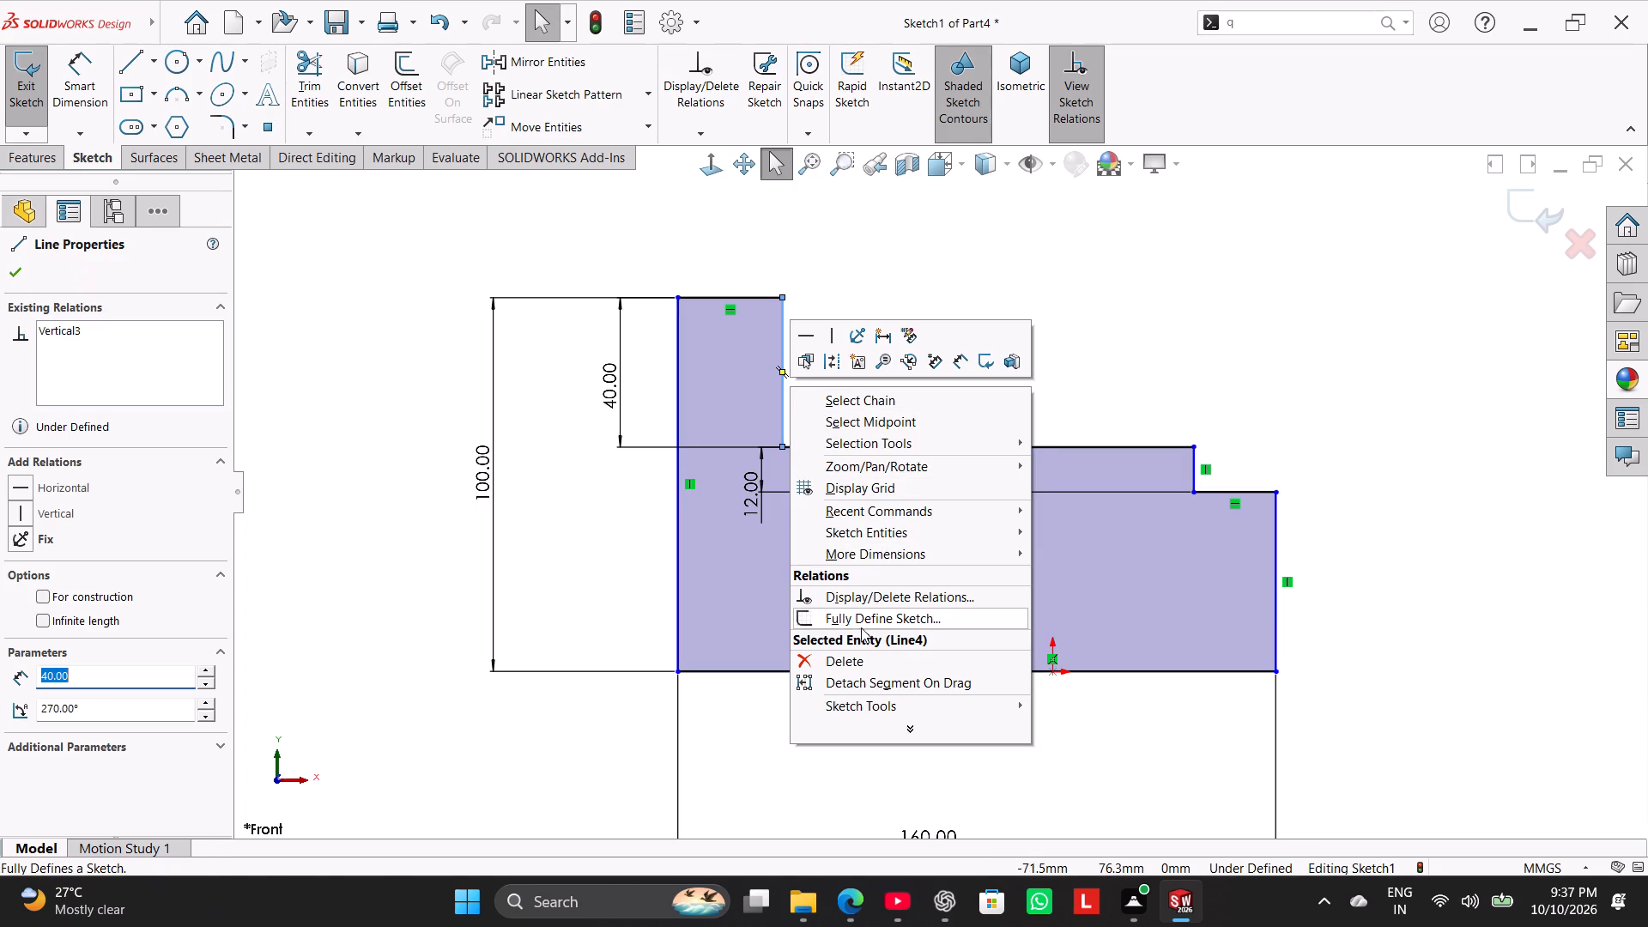
pyautogui.click(854, 658)
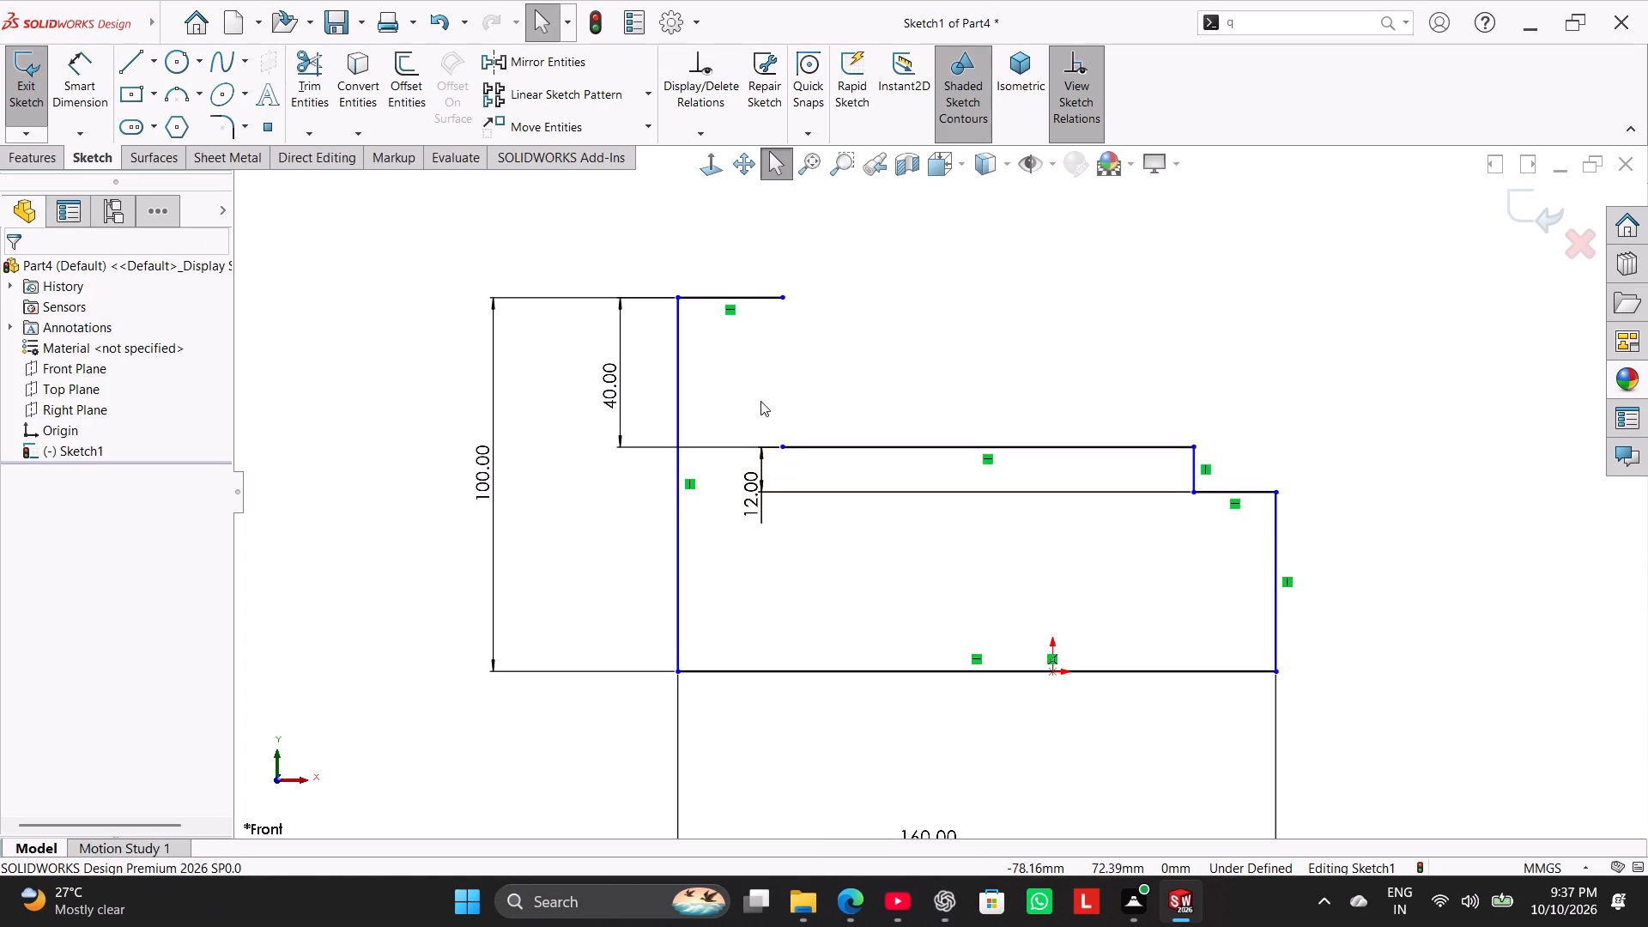
pyautogui.rightClick(603, 383)
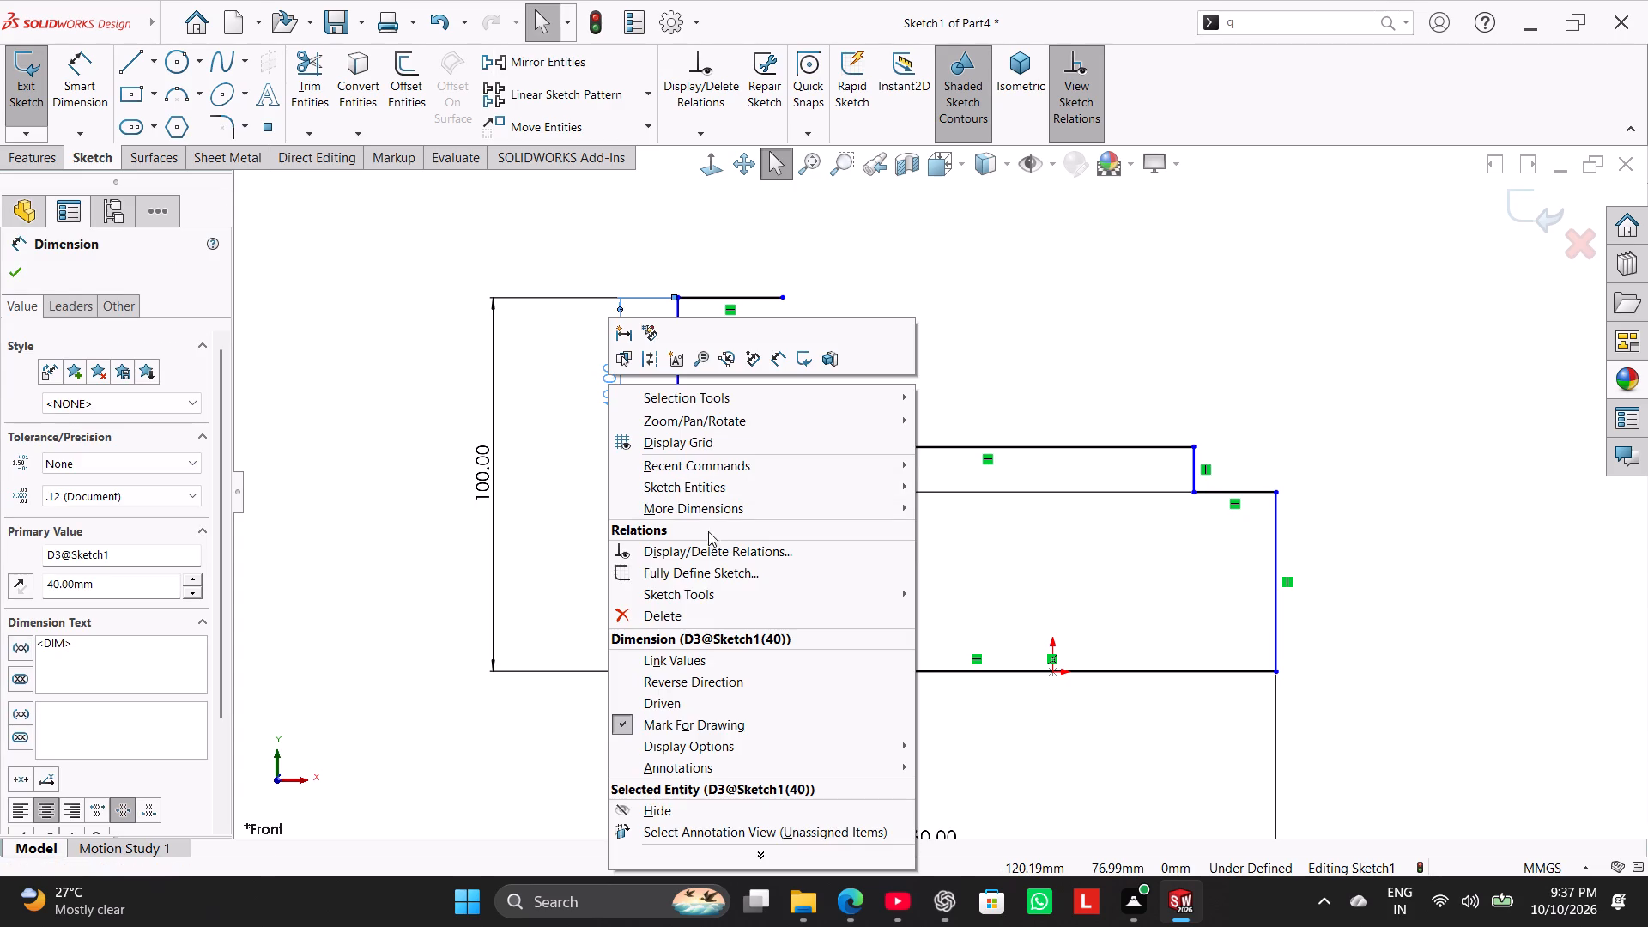
pyautogui.click(708, 613)
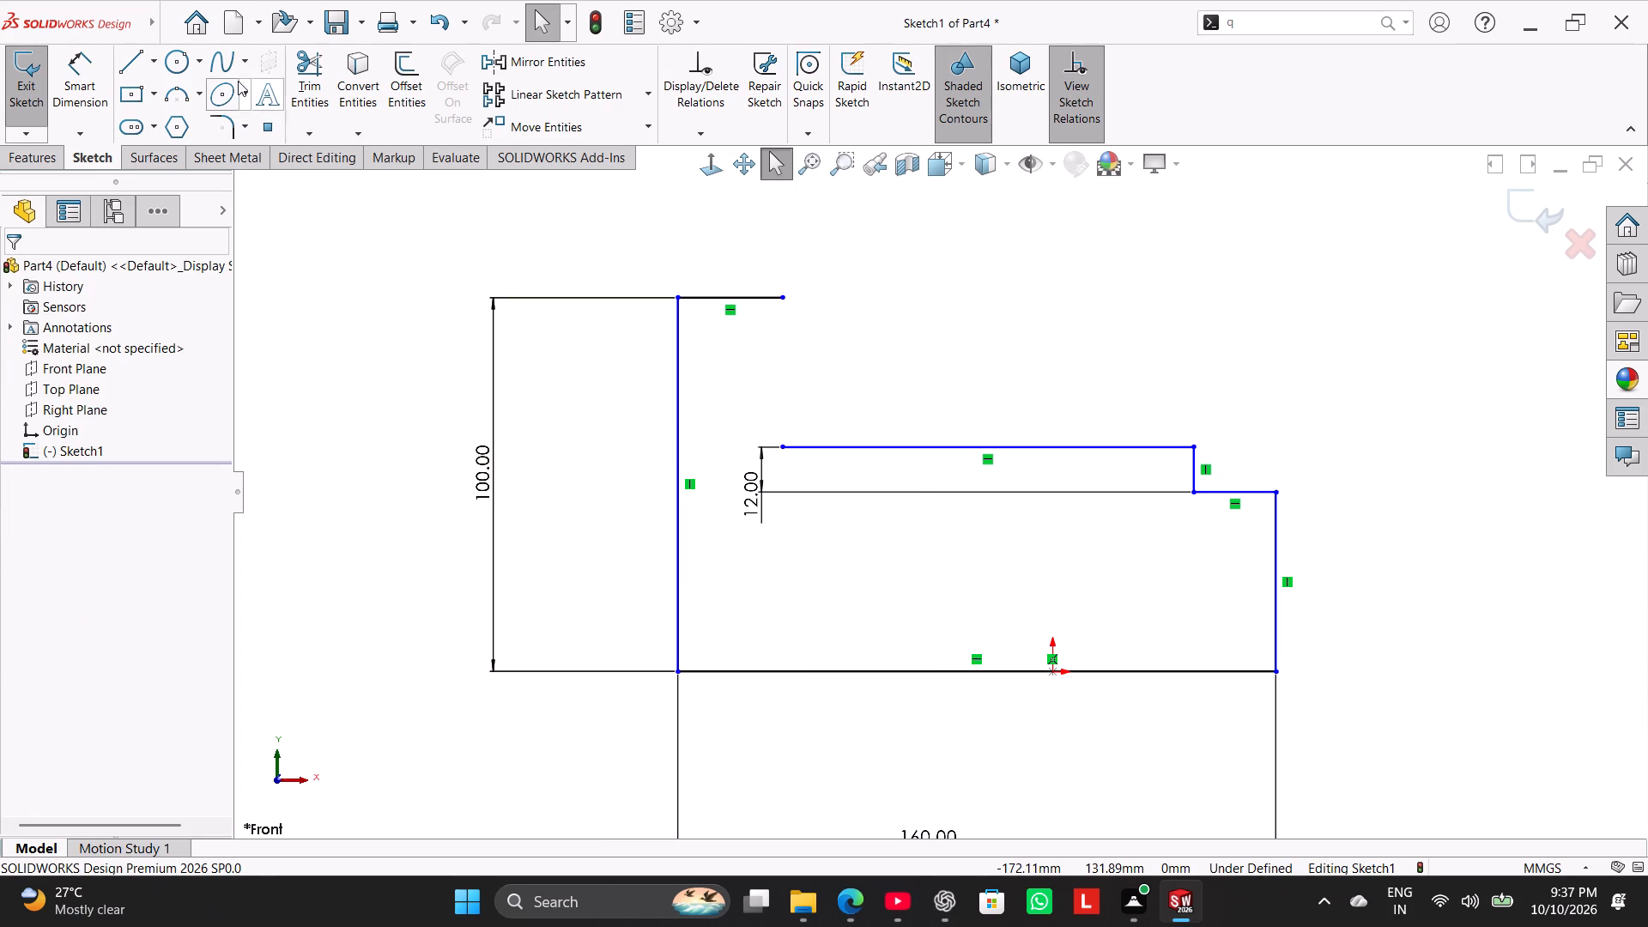
# Sketch an undercut from the top line's open end: about 28 mm down, about 9 mm inward, and down to the middle step's level.
pyautogui.moveTo(141, 64); pyautogui.dragTo(148, 71)
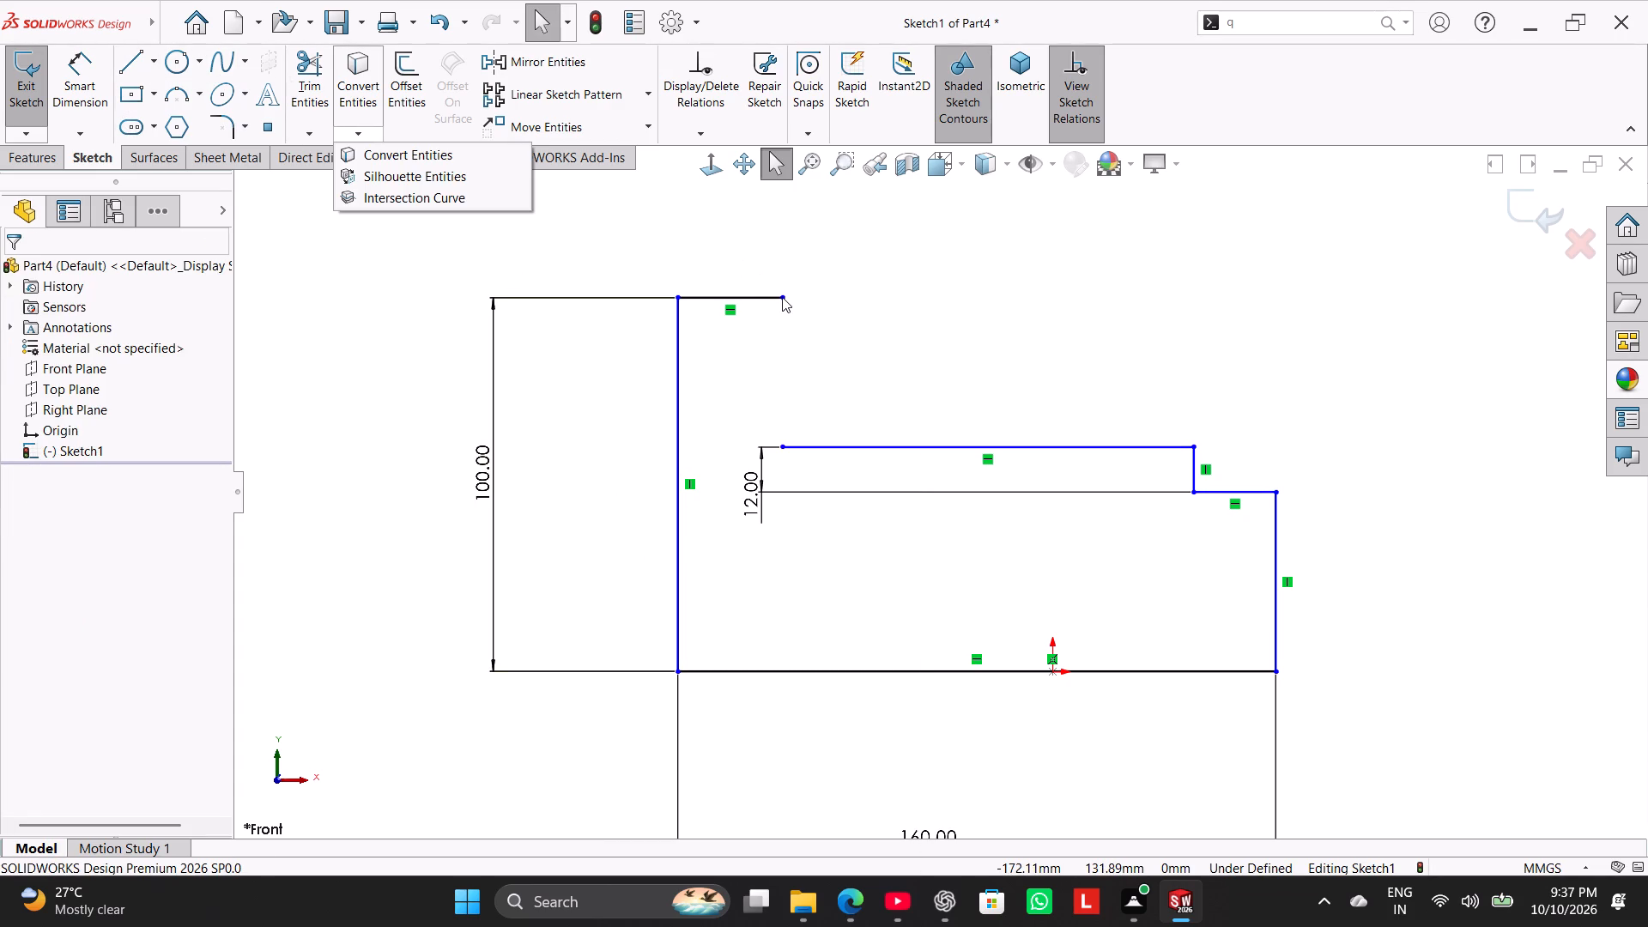
pyautogui.click(137, 58)
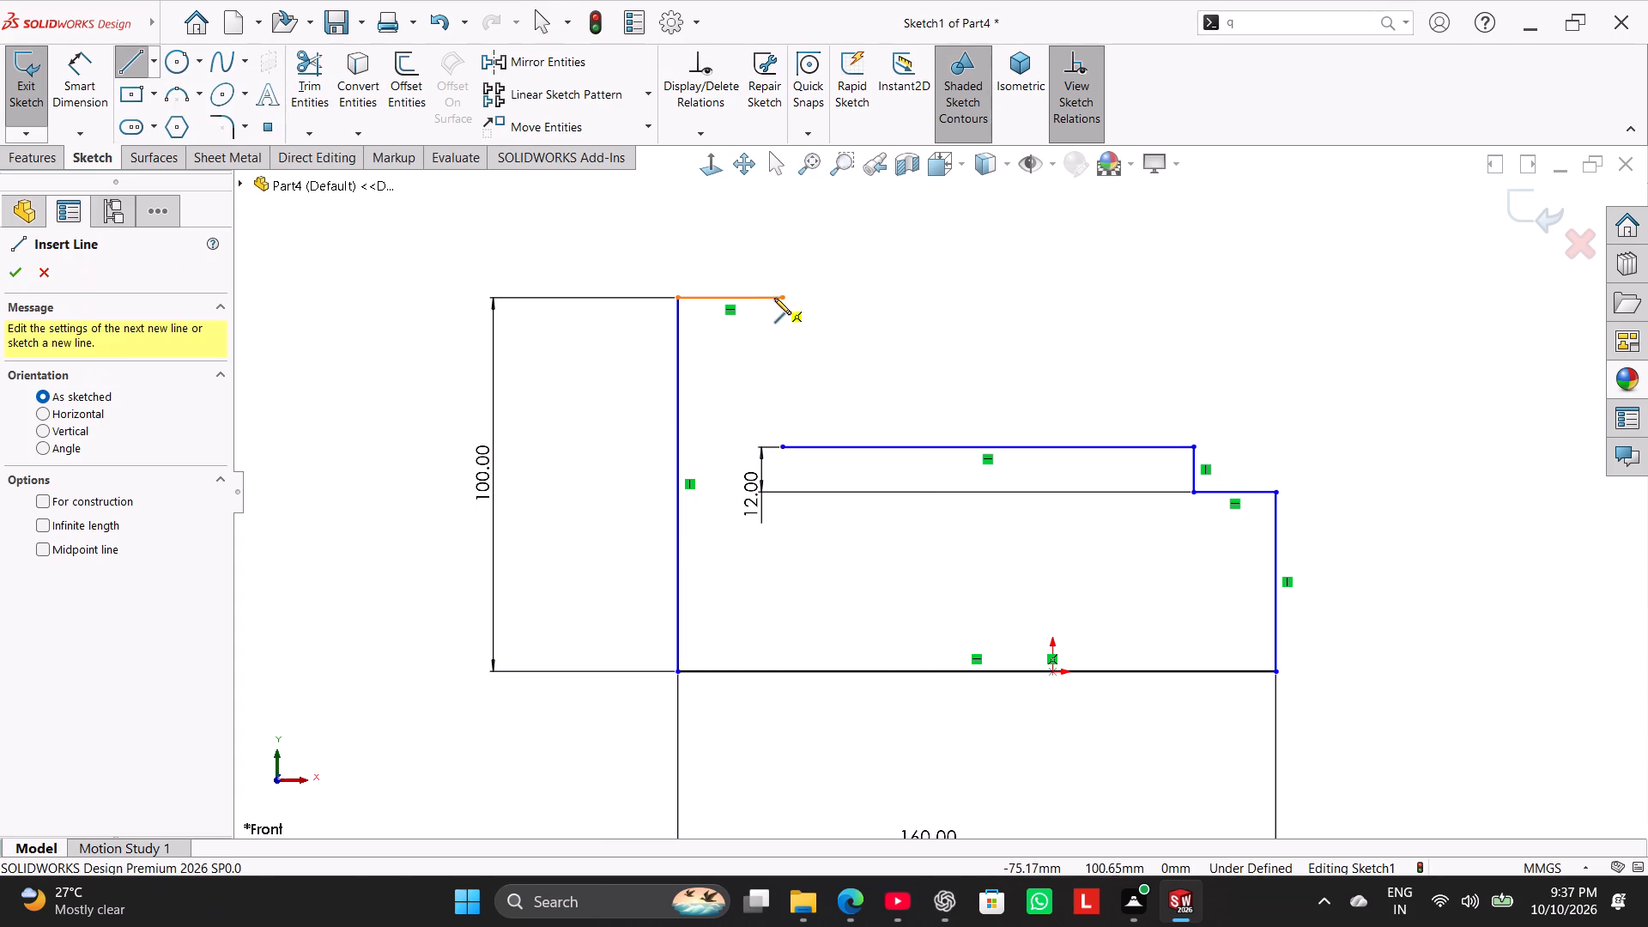
pyautogui.click(781, 297)
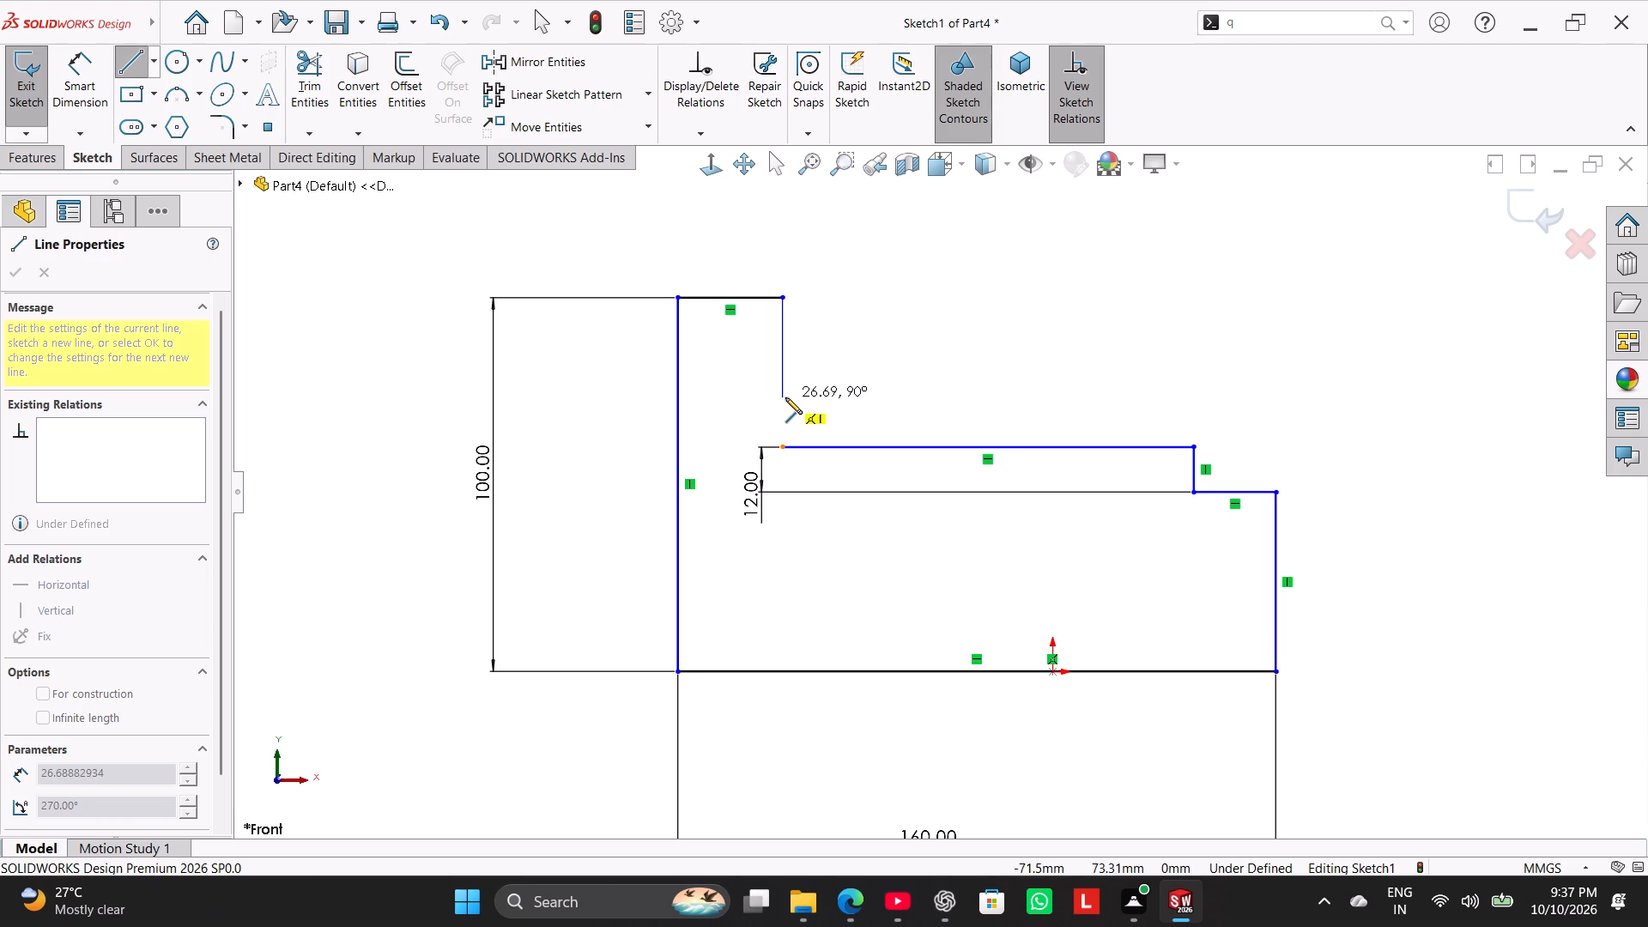
pyautogui.click(785, 402)
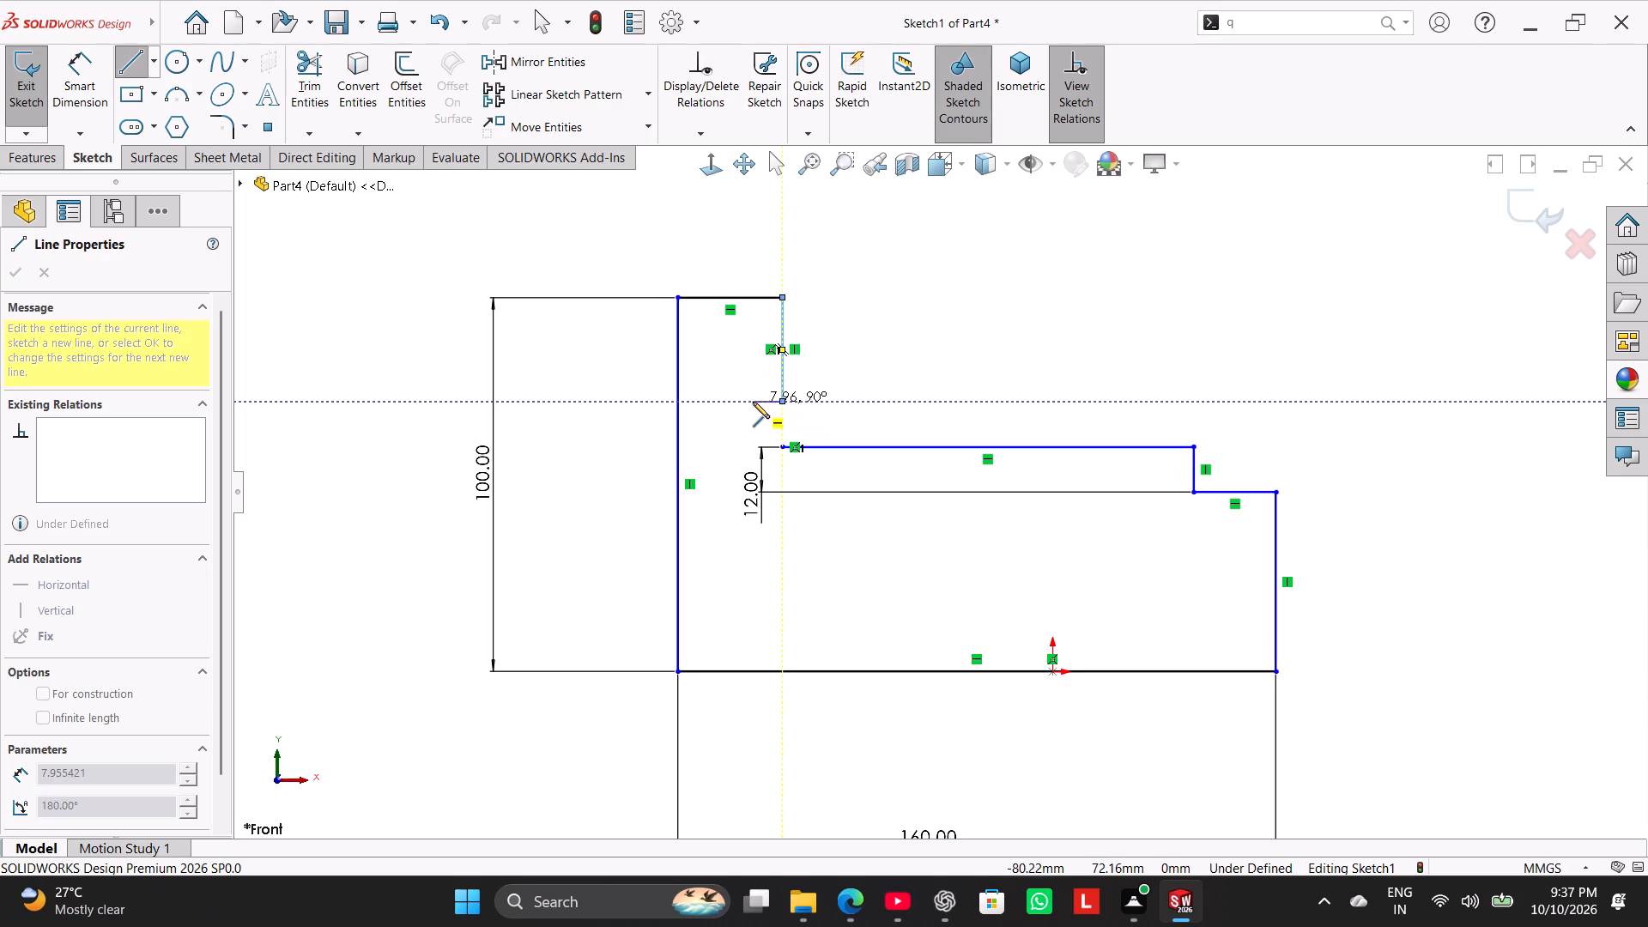
pyautogui.click(748, 402)
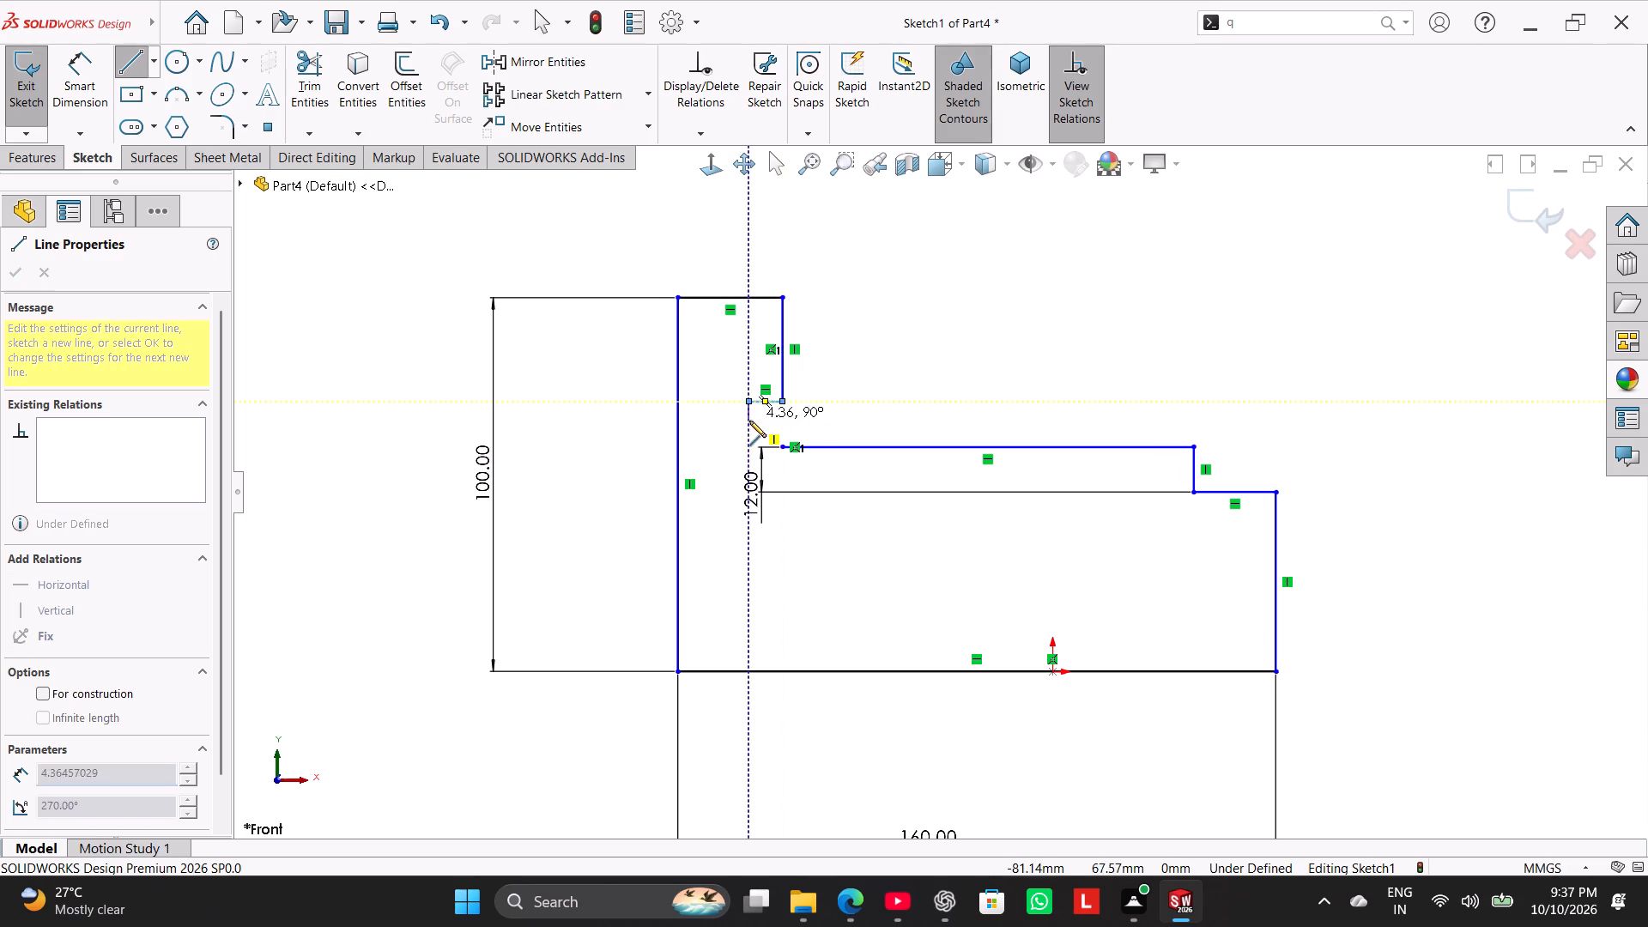
pyautogui.click(748, 450)
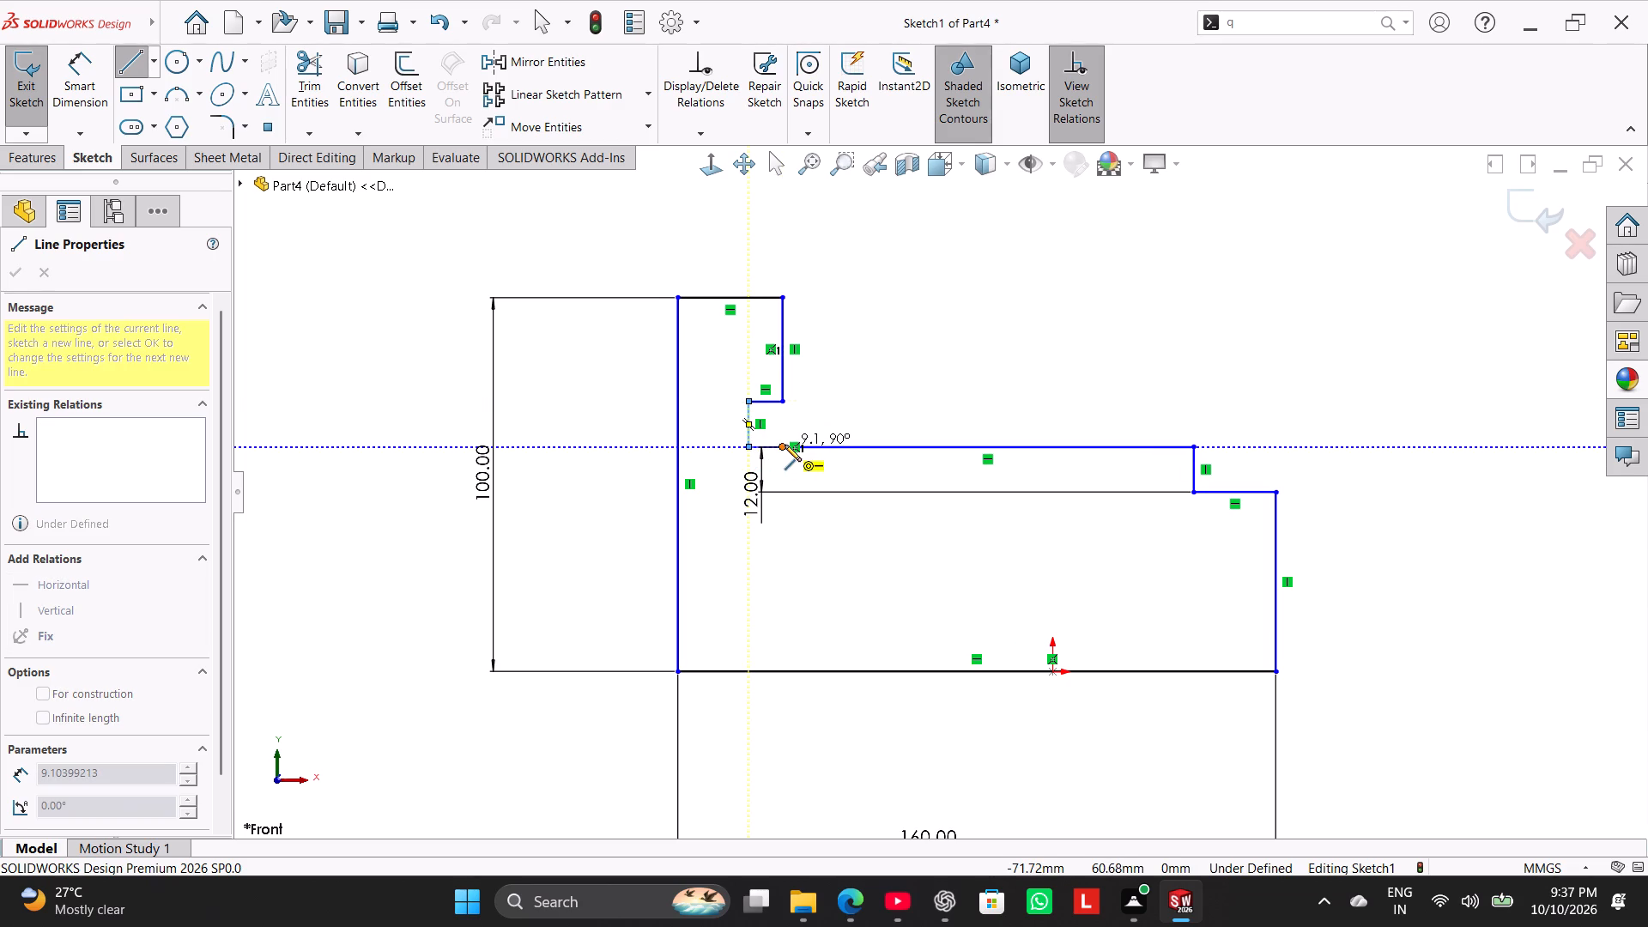
pyautogui.rightClick(786, 425)
pyautogui.click(821, 438)
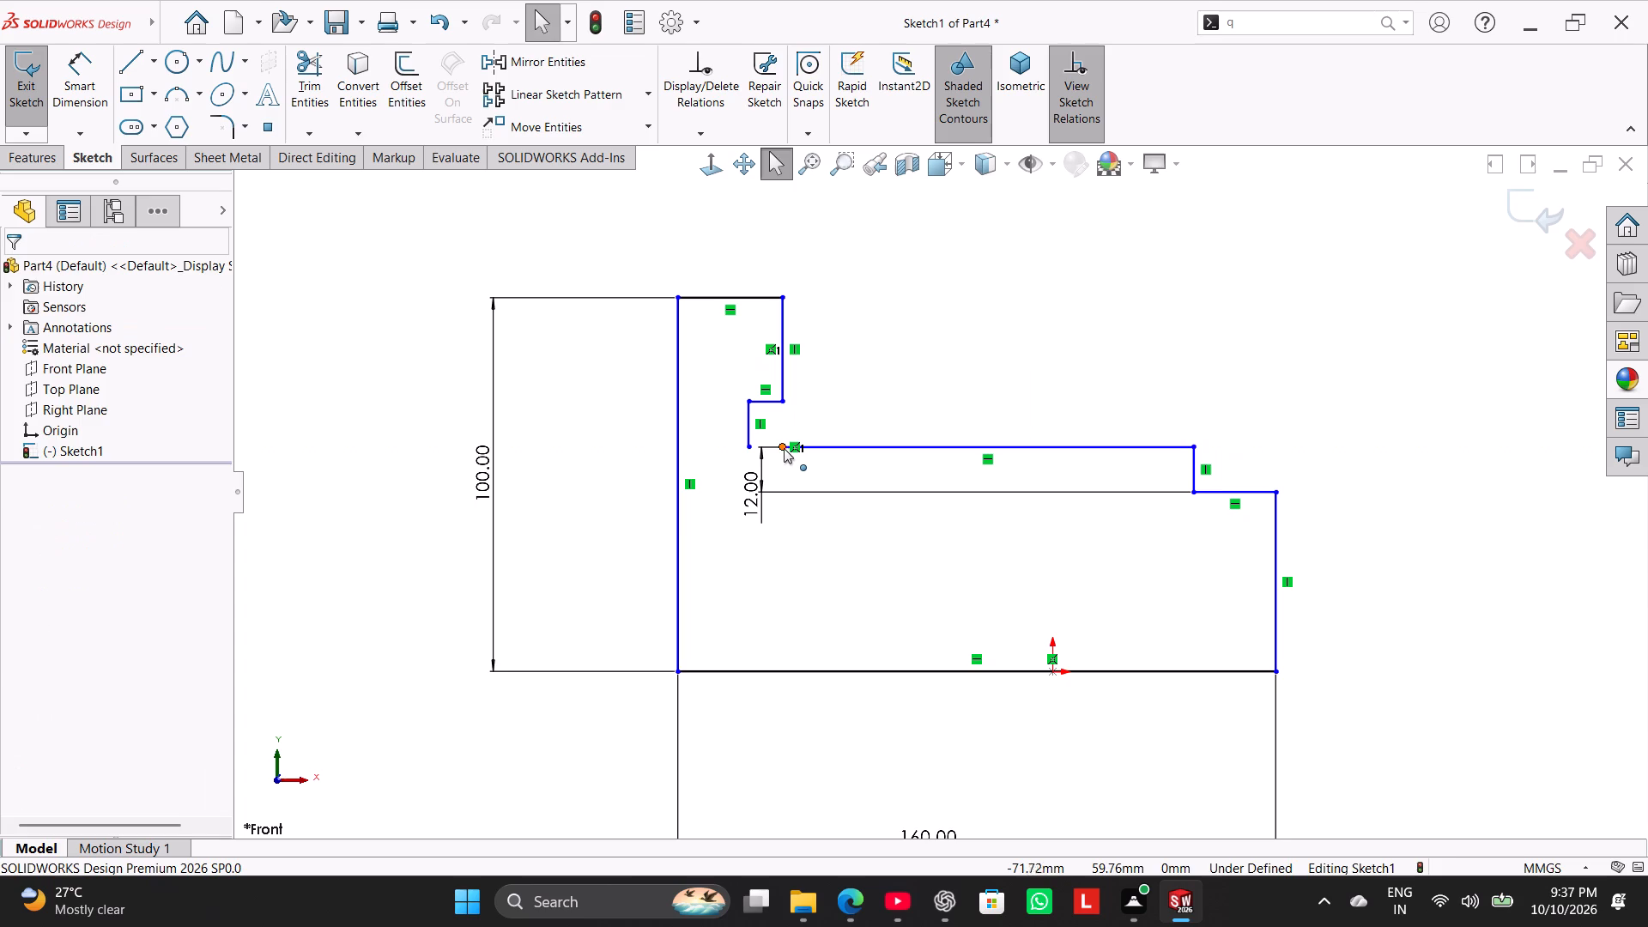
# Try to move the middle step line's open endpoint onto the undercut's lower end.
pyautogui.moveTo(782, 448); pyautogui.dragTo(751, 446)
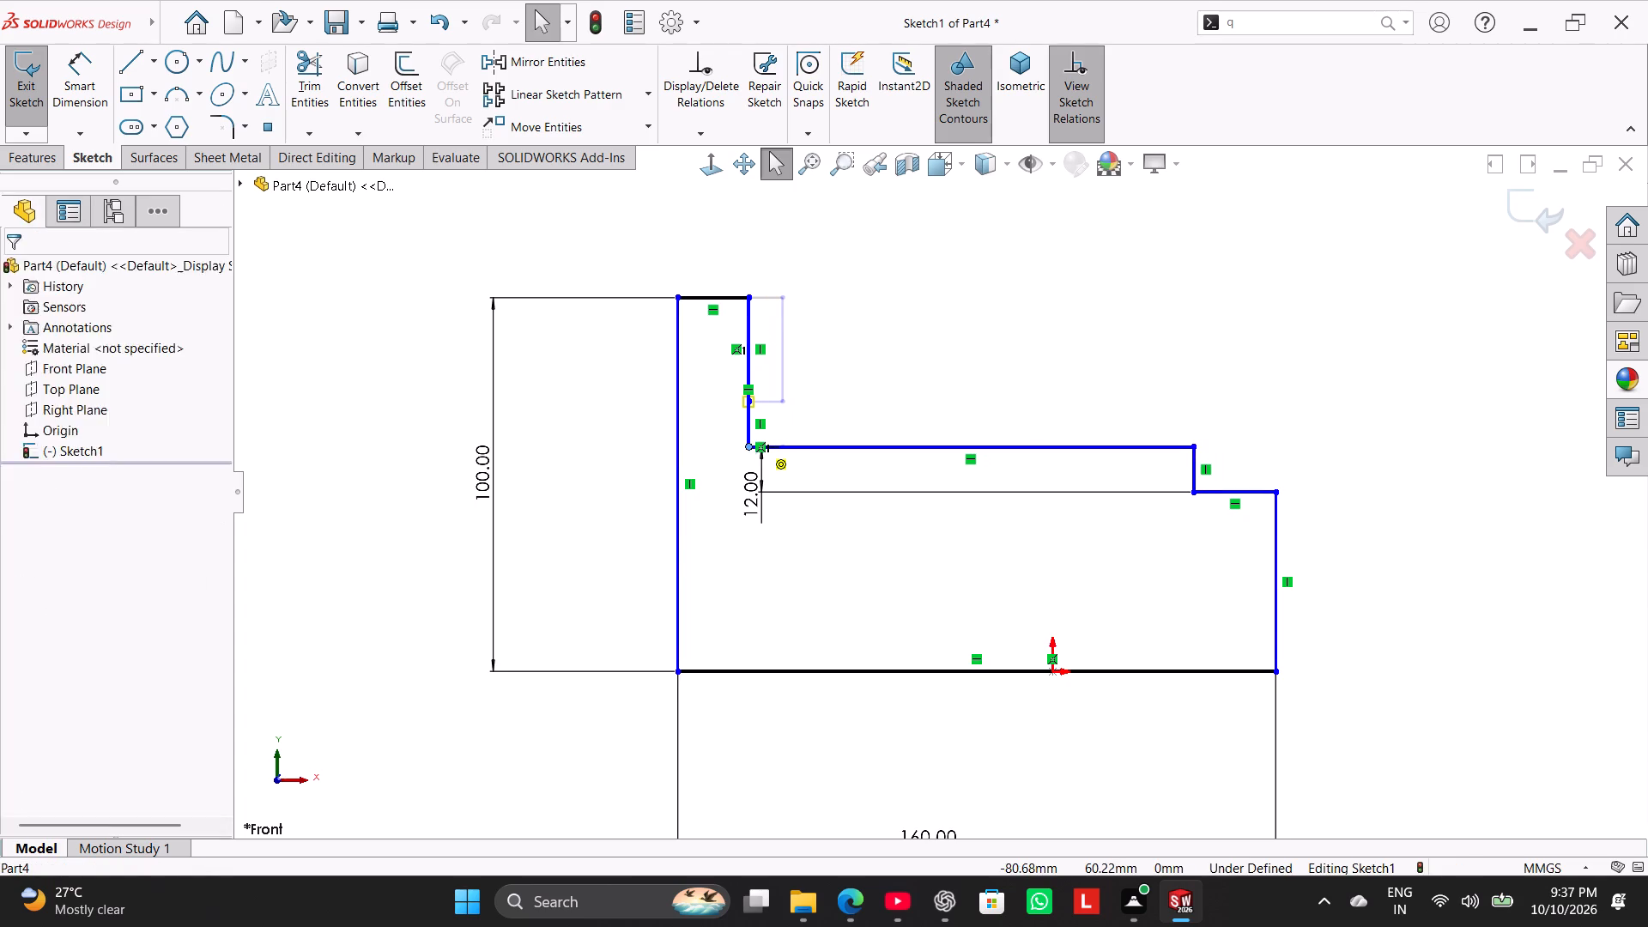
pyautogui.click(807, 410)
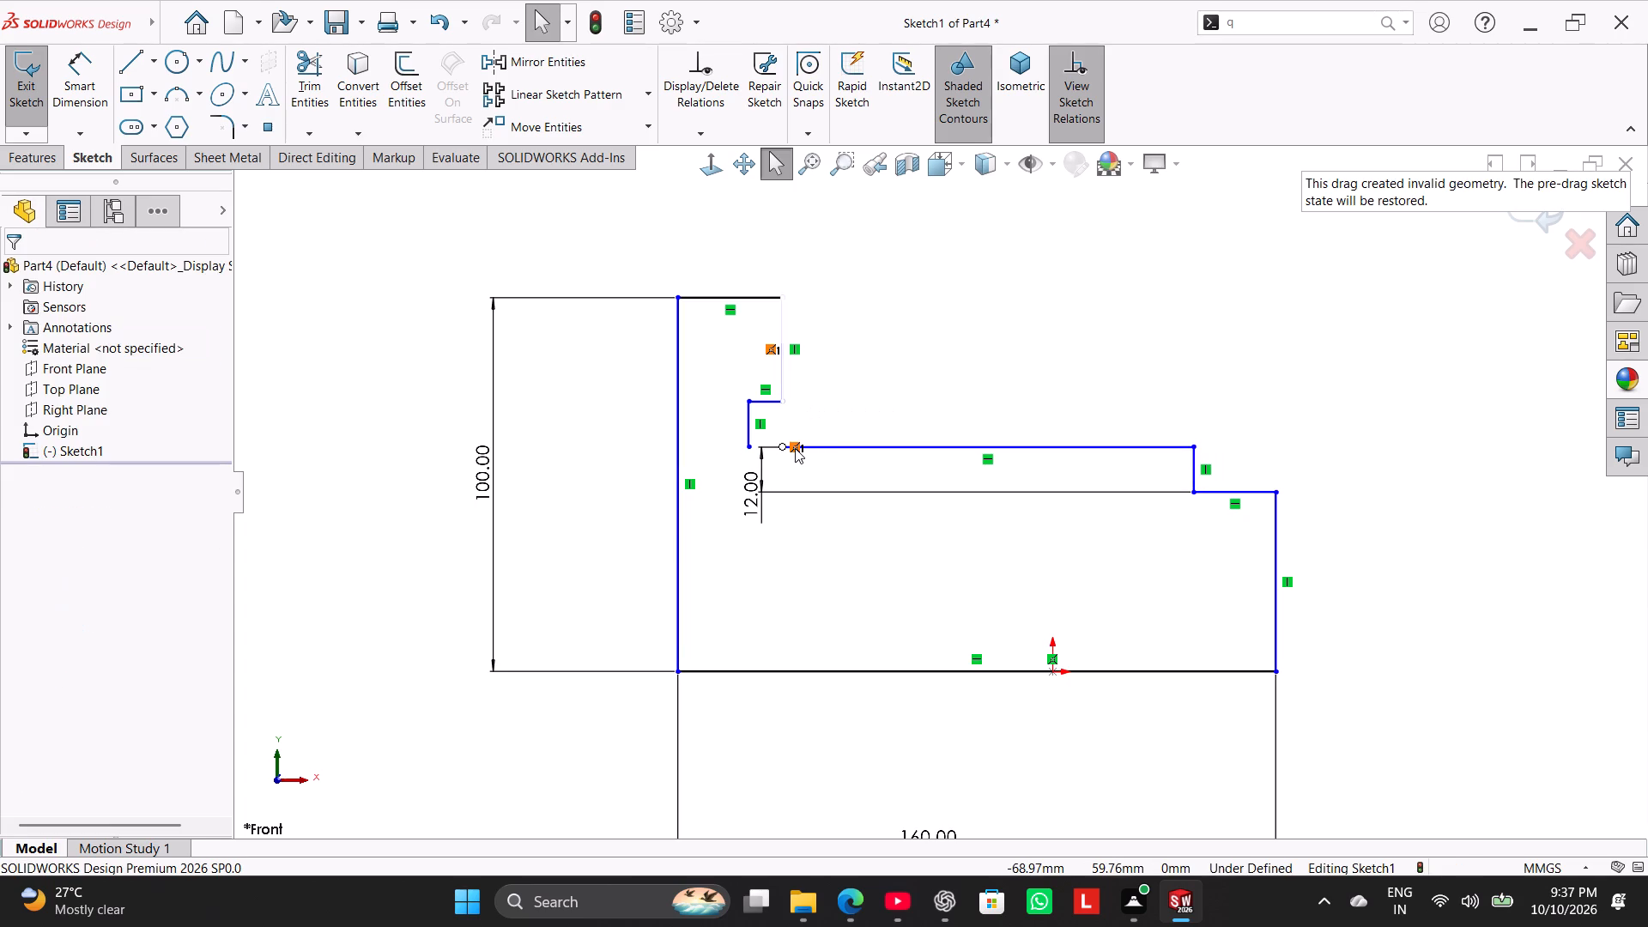
# Delete the coincident relation at the middle step line's open end and join that endpoint to the undercut's lower end, closing the profile.
pyautogui.rightClick(795, 444)
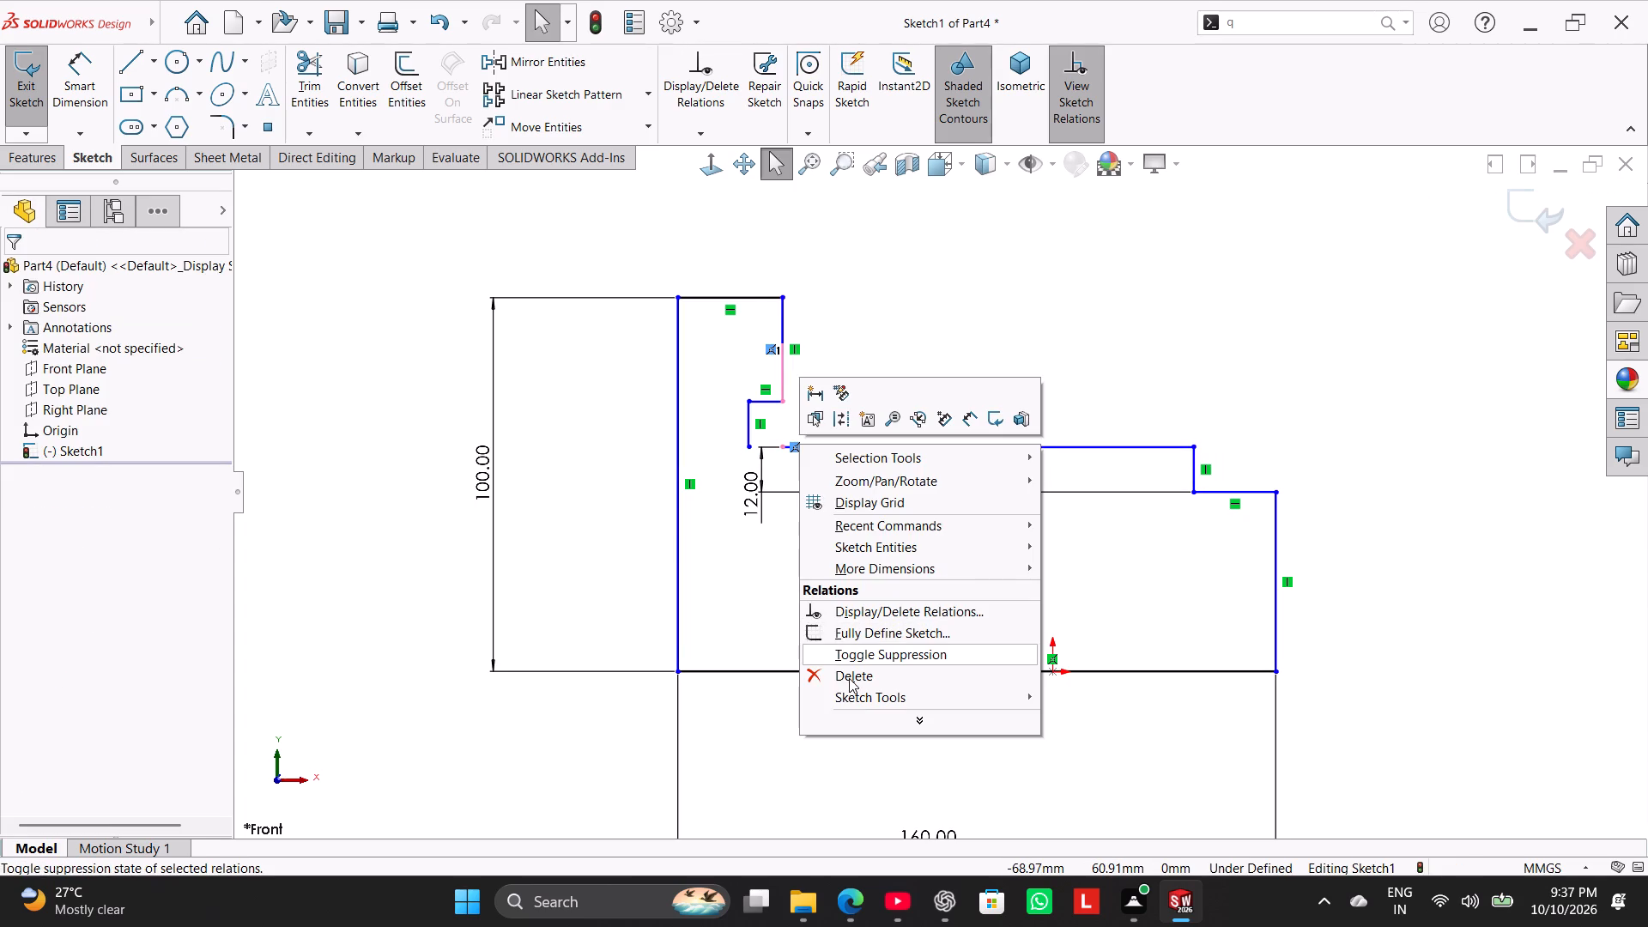
pyautogui.click(849, 678)
pyautogui.moveTo(779, 450); pyautogui.dragTo(757, 456)
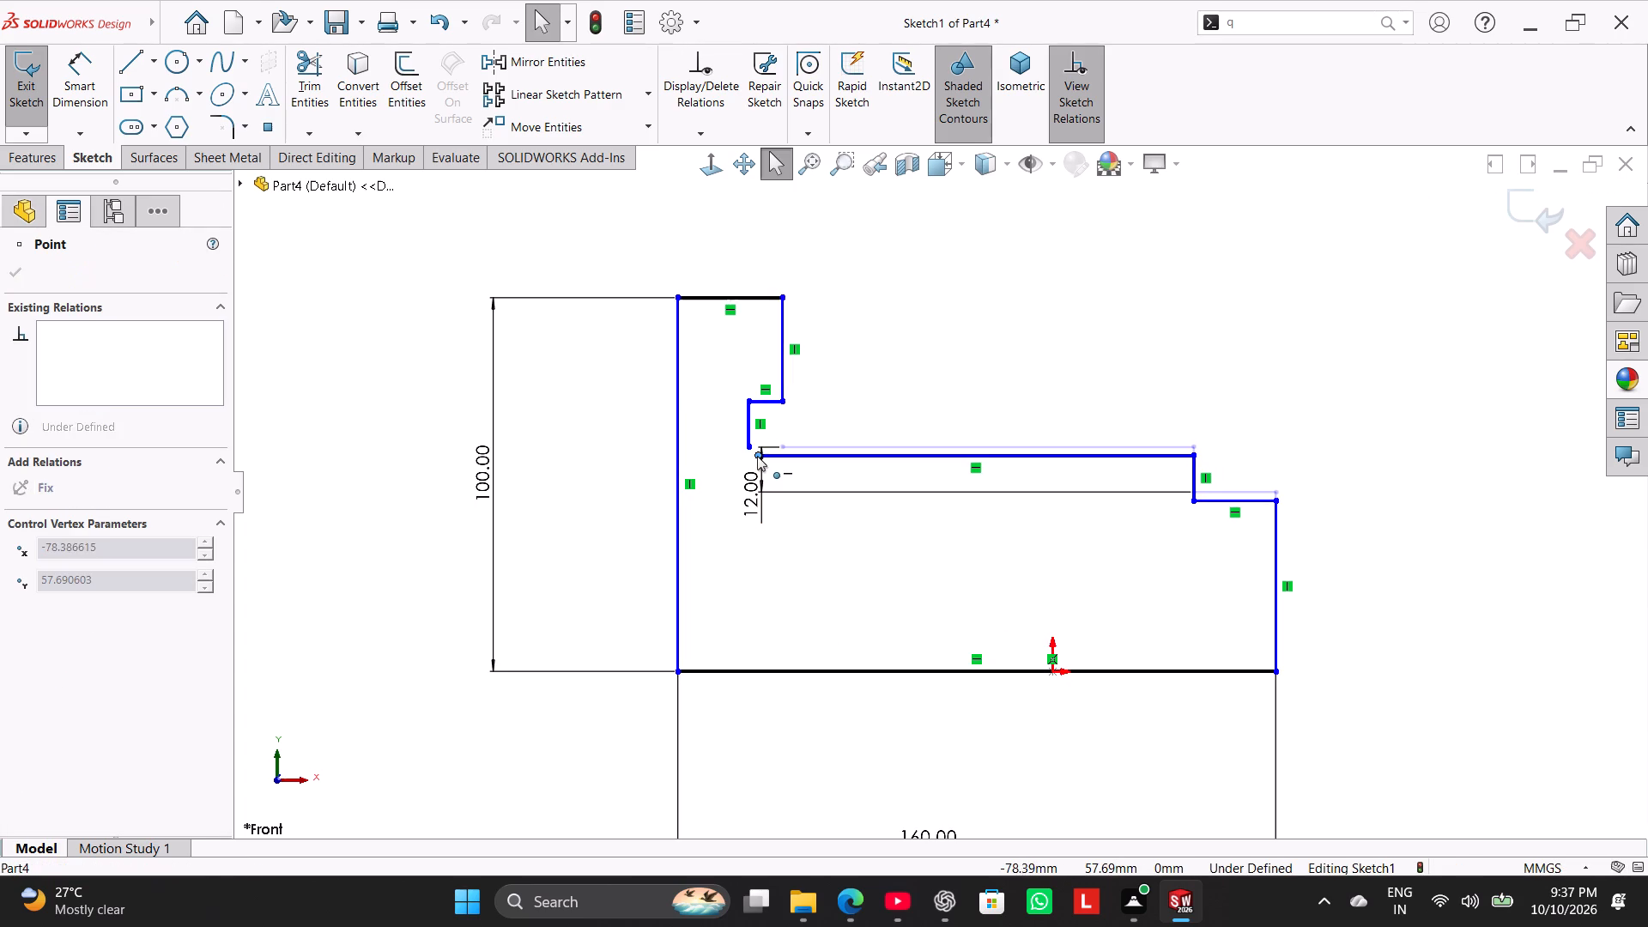
pyautogui.moveTo(757, 456); pyautogui.dragTo(746, 451)
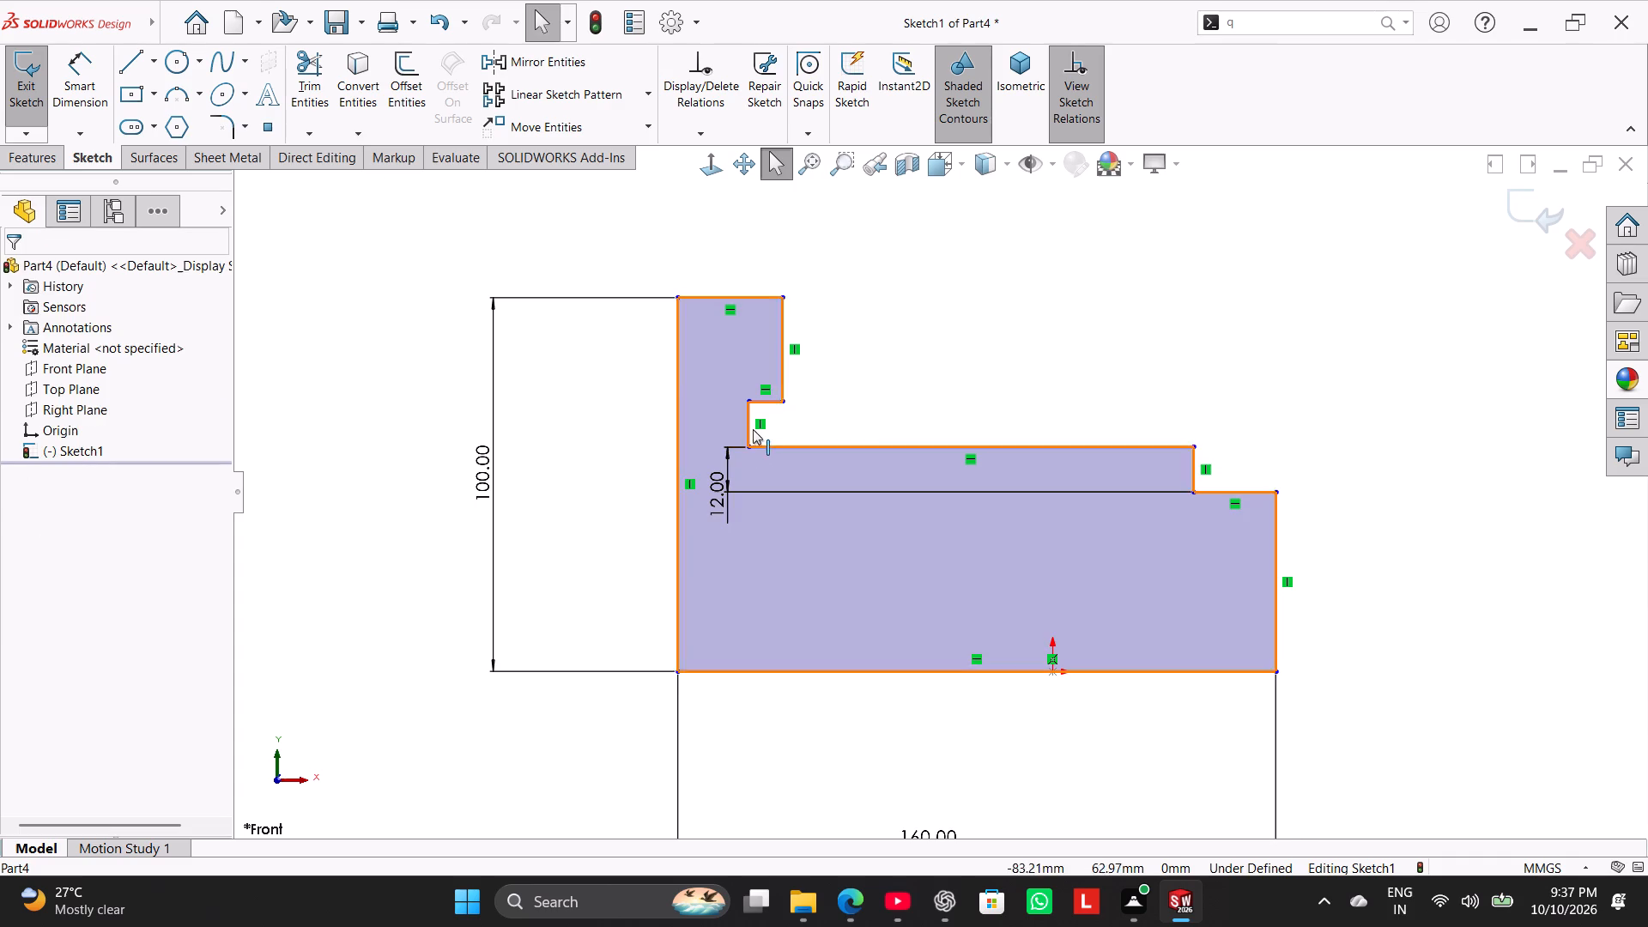
pyautogui.click(922, 349)
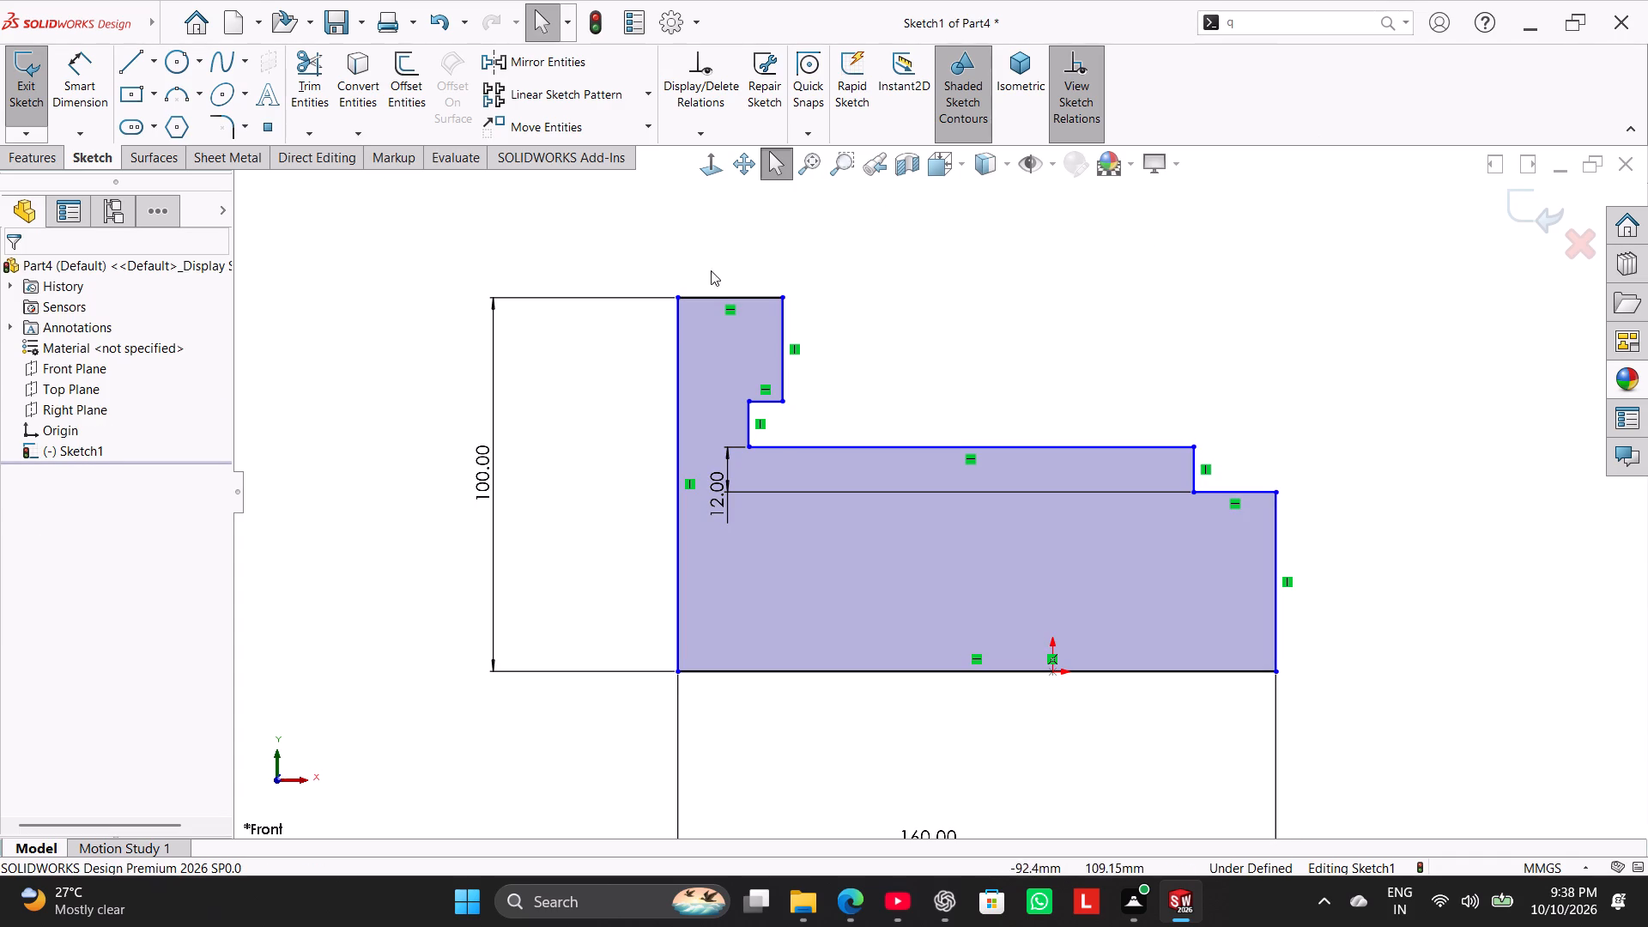
# Reposition the 12 mm dimension along the middle step, away from the undercut, with its text below the step lines.
pyautogui.moveTo(722, 472); pyautogui.dragTo(766, 477)
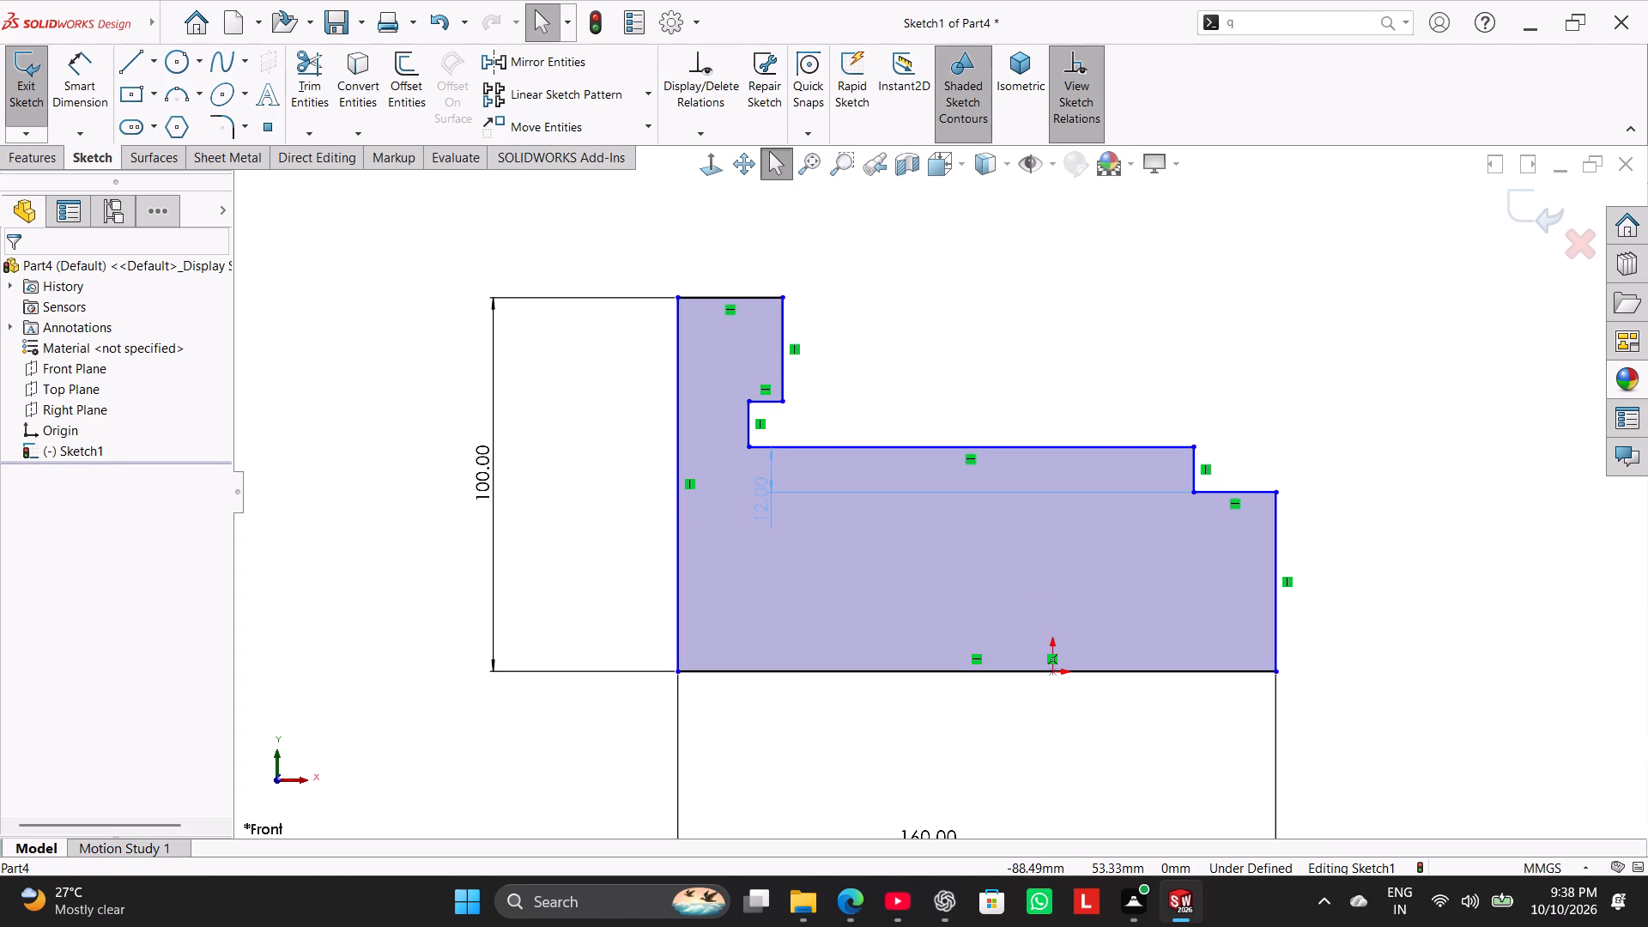
pyautogui.moveTo(759, 502); pyautogui.dragTo(826, 494)
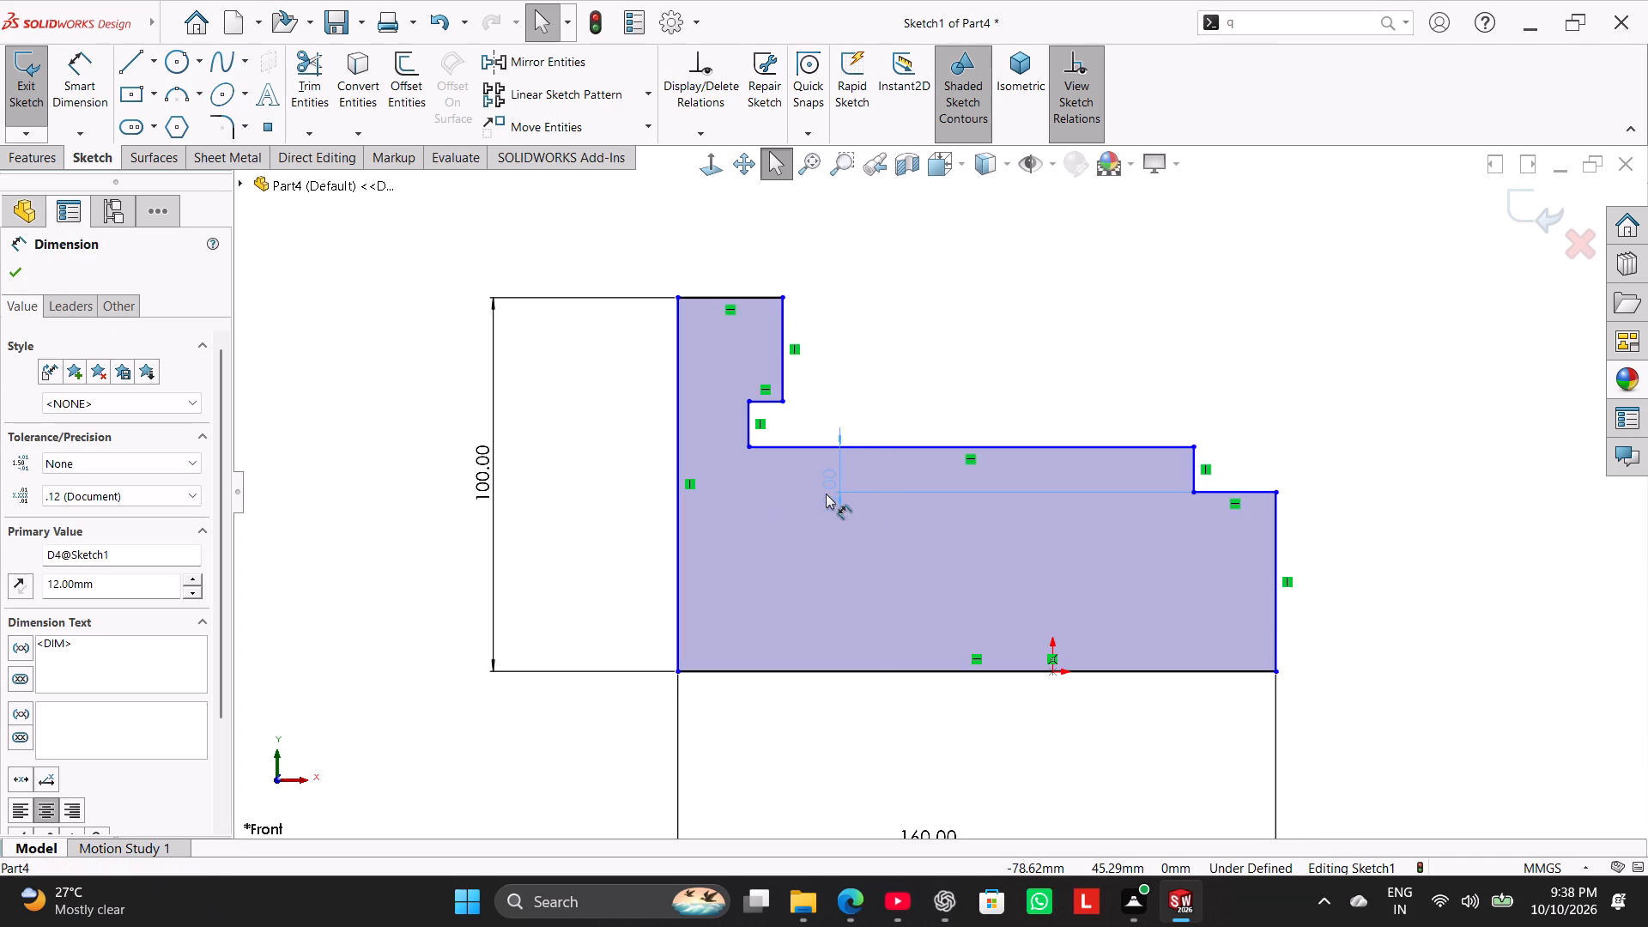
pyautogui.moveTo(826, 494); pyautogui.dragTo(846, 536)
pyautogui.click(845, 357)
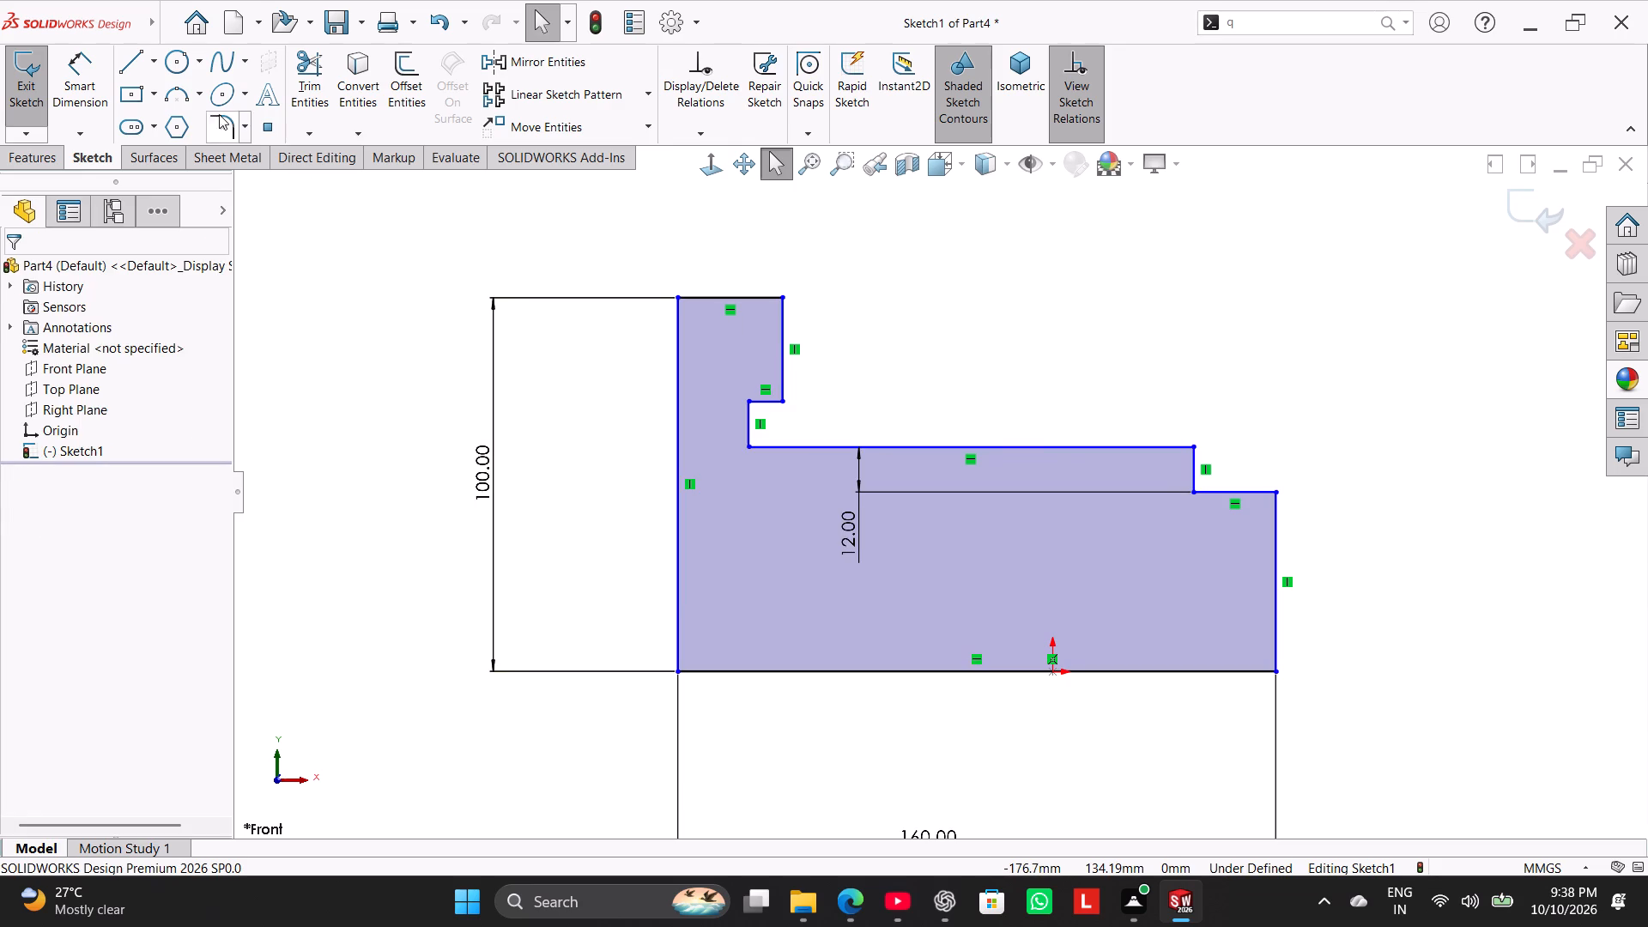
# Dimension the vertical distance from the profile's top line to the undercut's upper line at 40 mm.
pyautogui.click(77, 88)
pyautogui.click(736, 299)
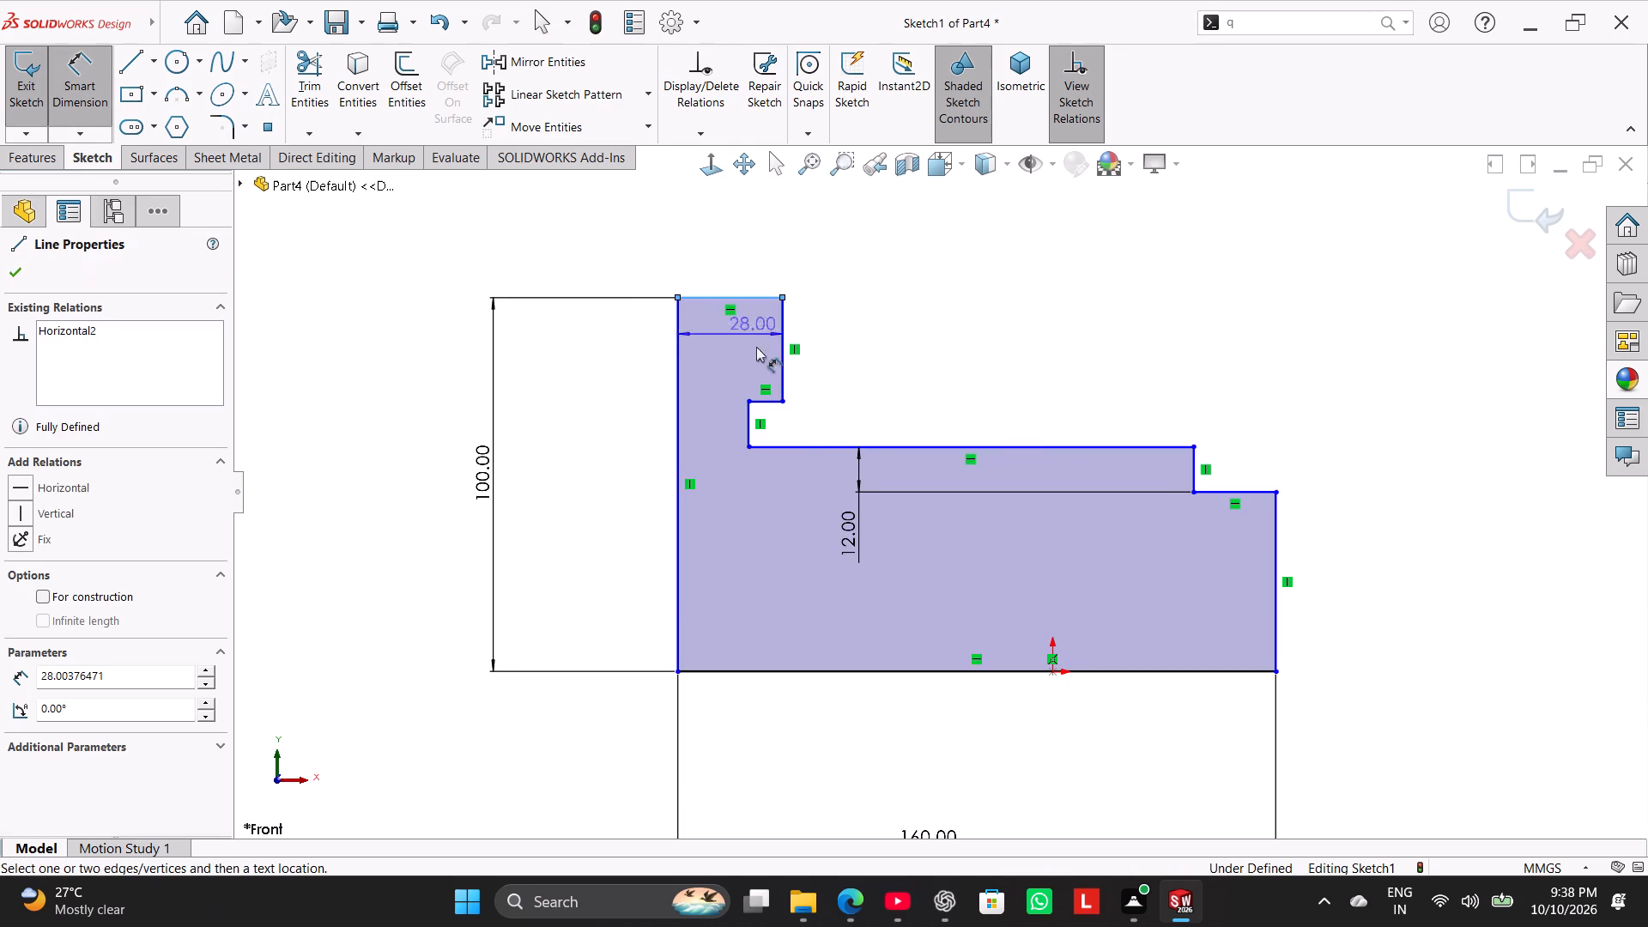
pyautogui.click(772, 402)
pyautogui.click(652, 365)
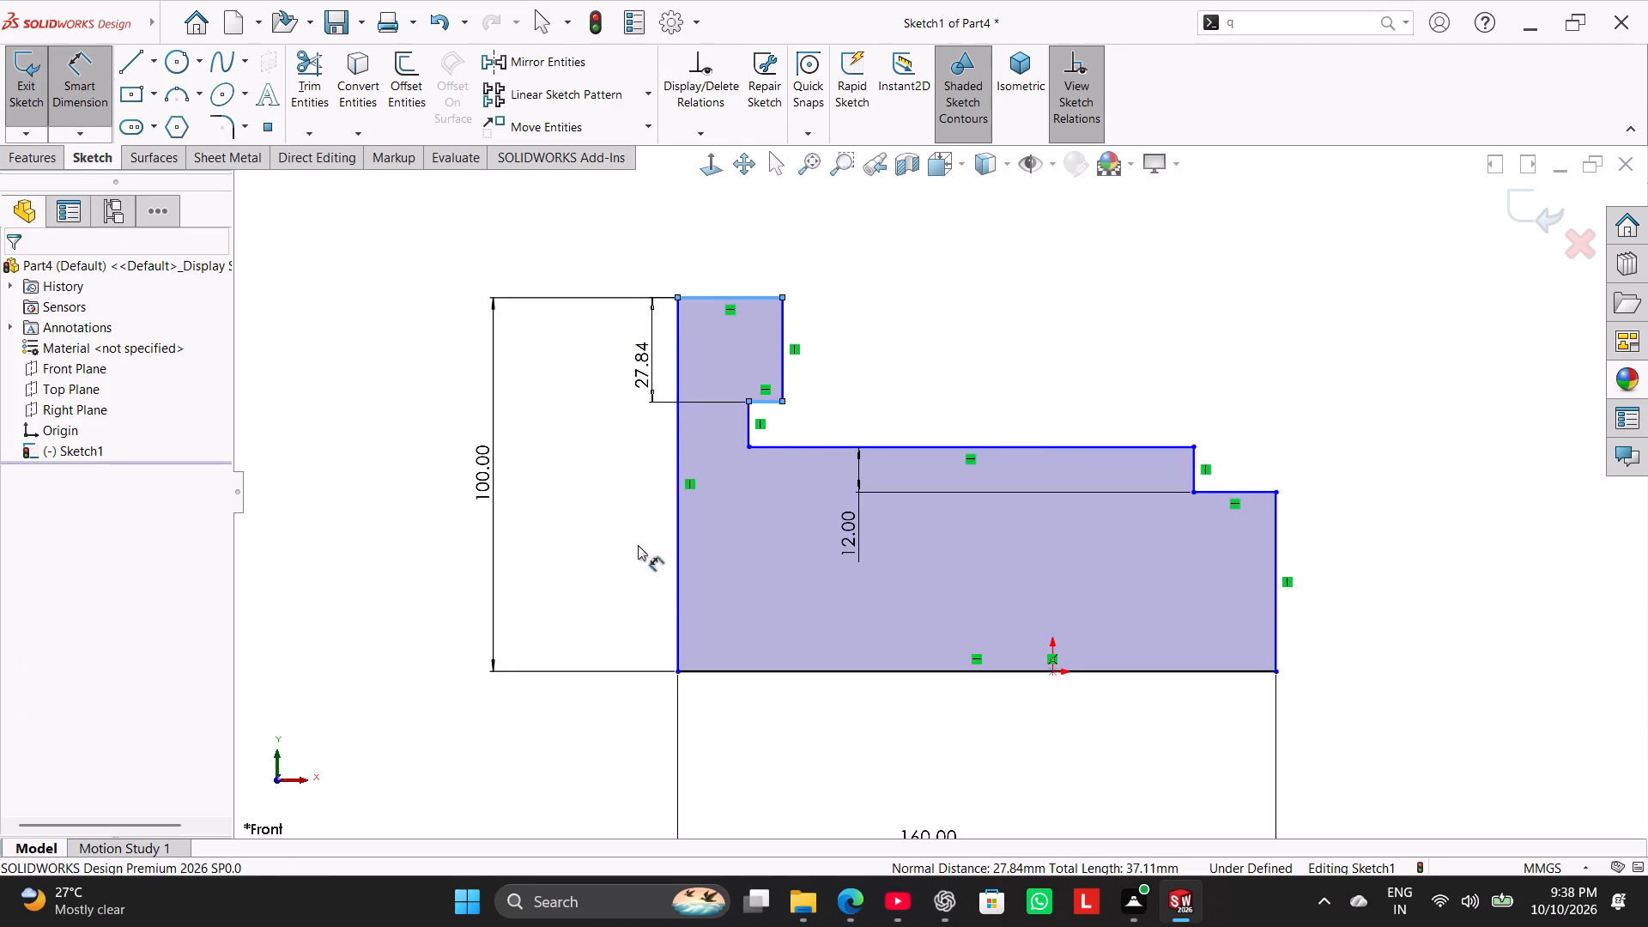
pyautogui.write('40')
pyautogui.press('Return')
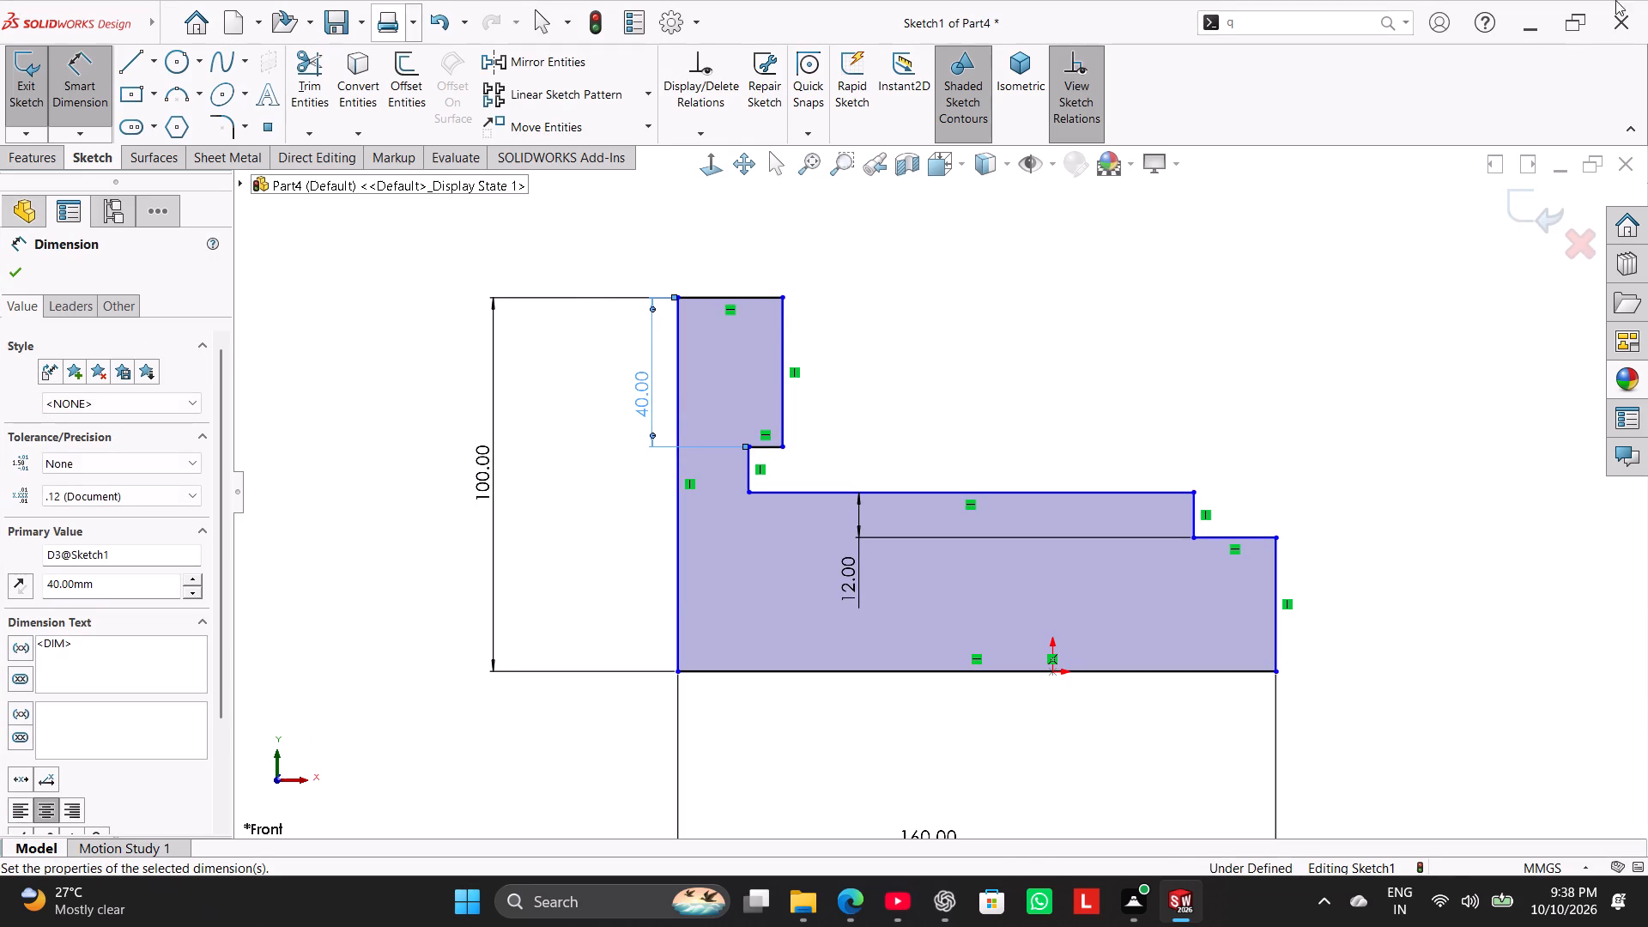
# Dimension the vertical distance from the undercut's upper line to the middle step line at 12 mm.
pyautogui.click(769, 448)
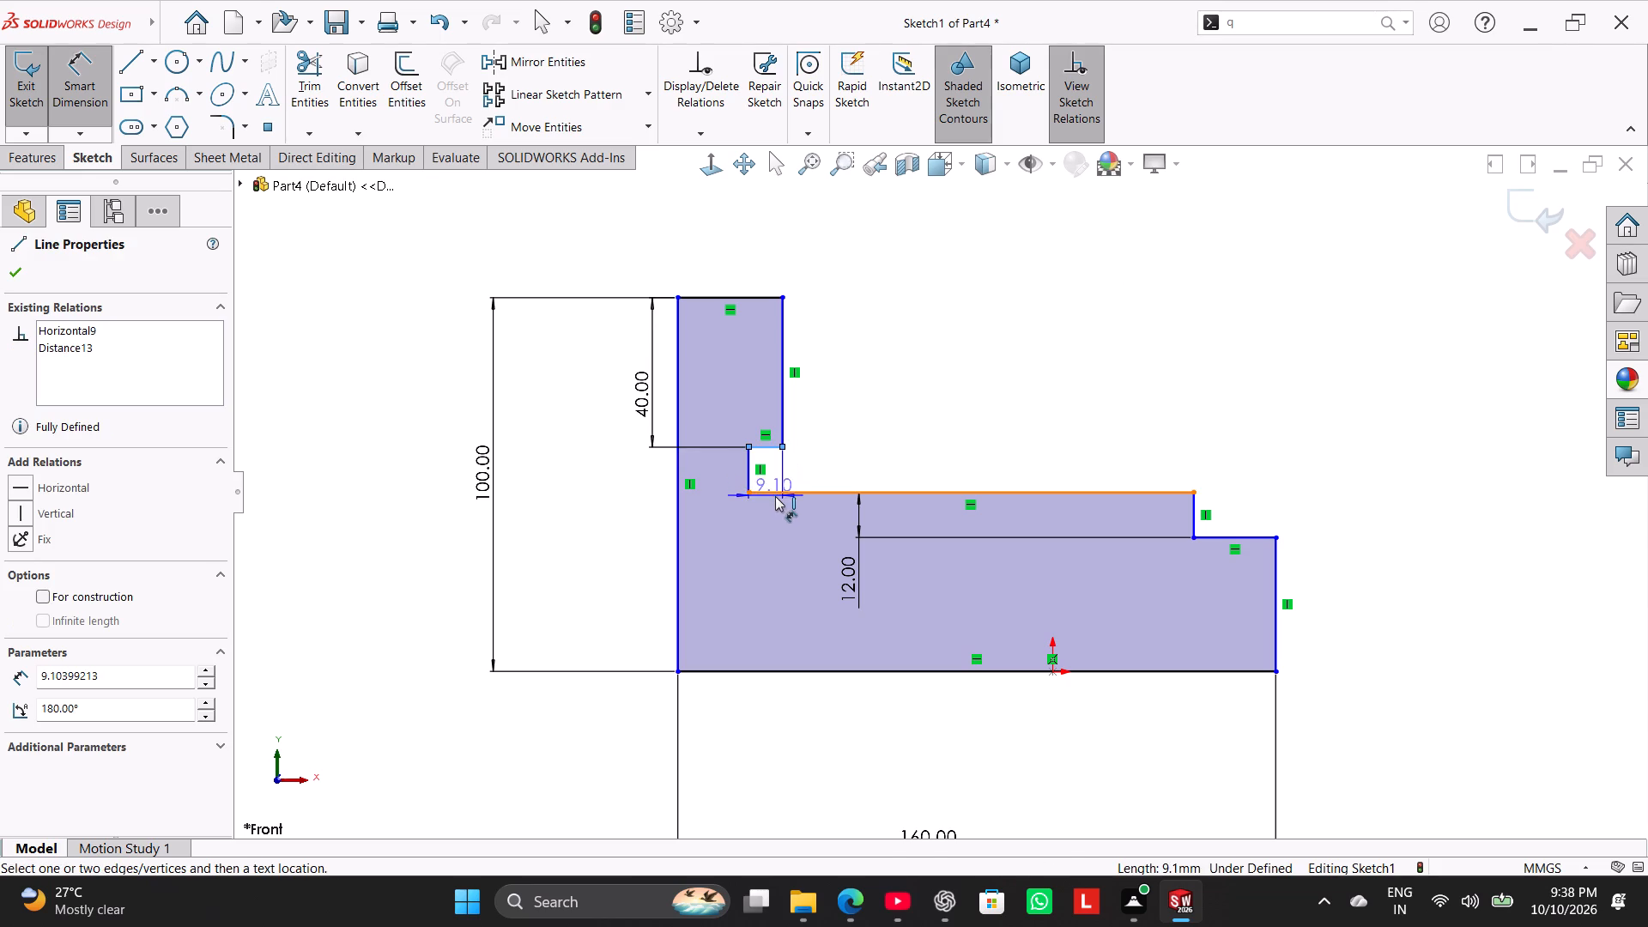
pyautogui.click(775, 496)
pyautogui.click(736, 483)
pyautogui.press('1')
pyautogui.press('2')
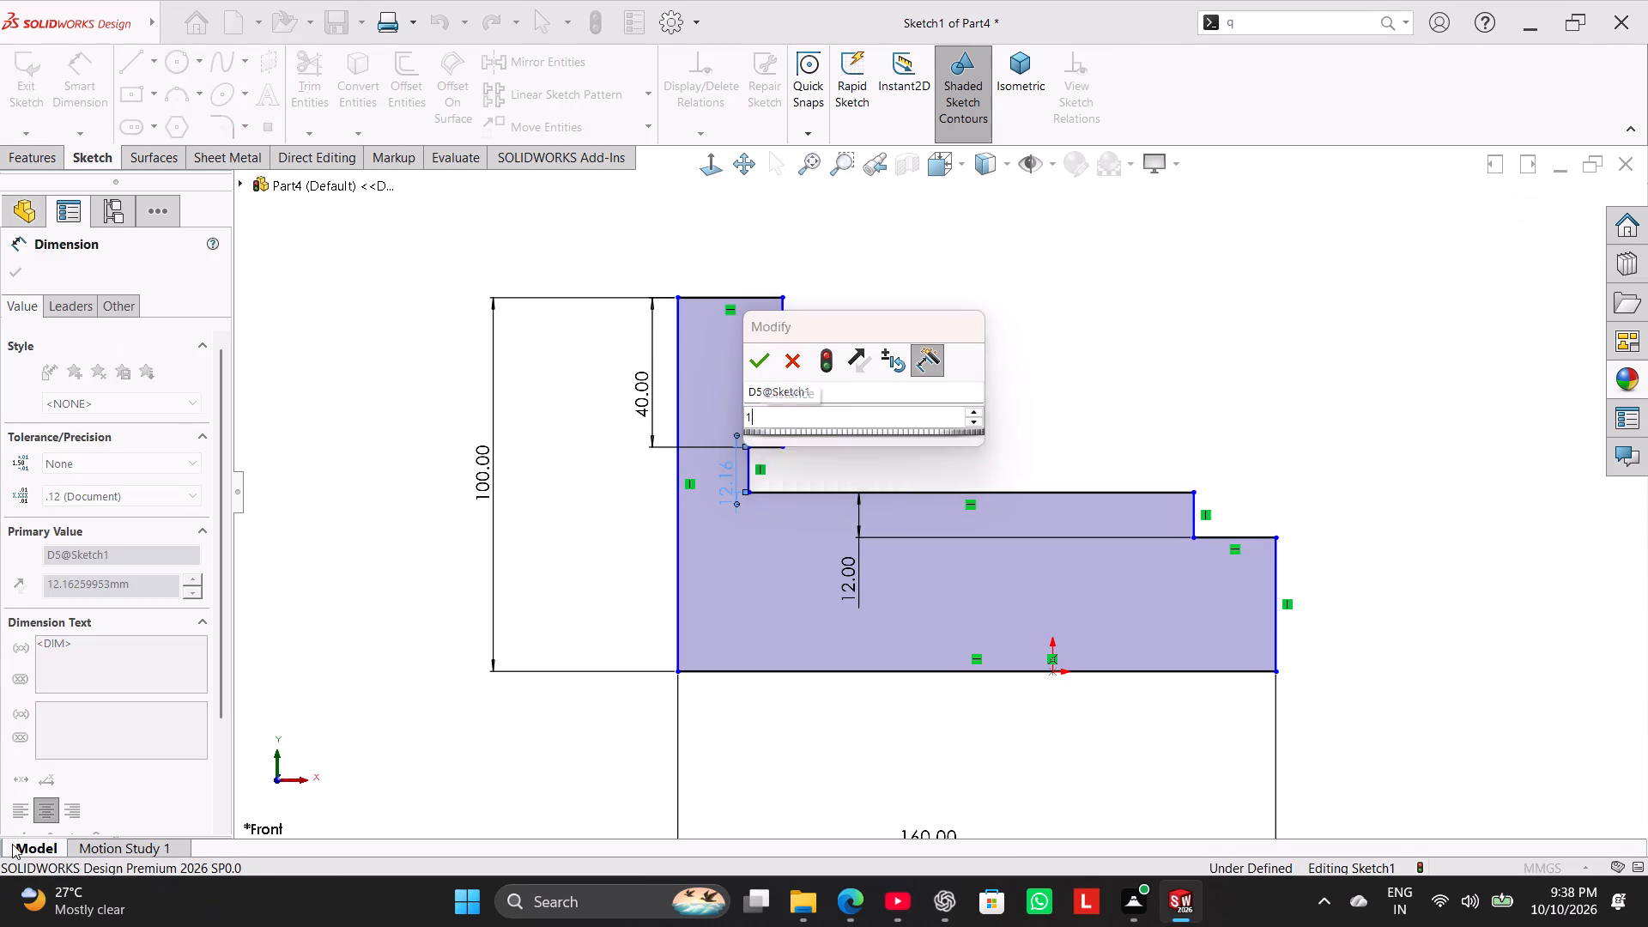
pyautogui.press('Return')
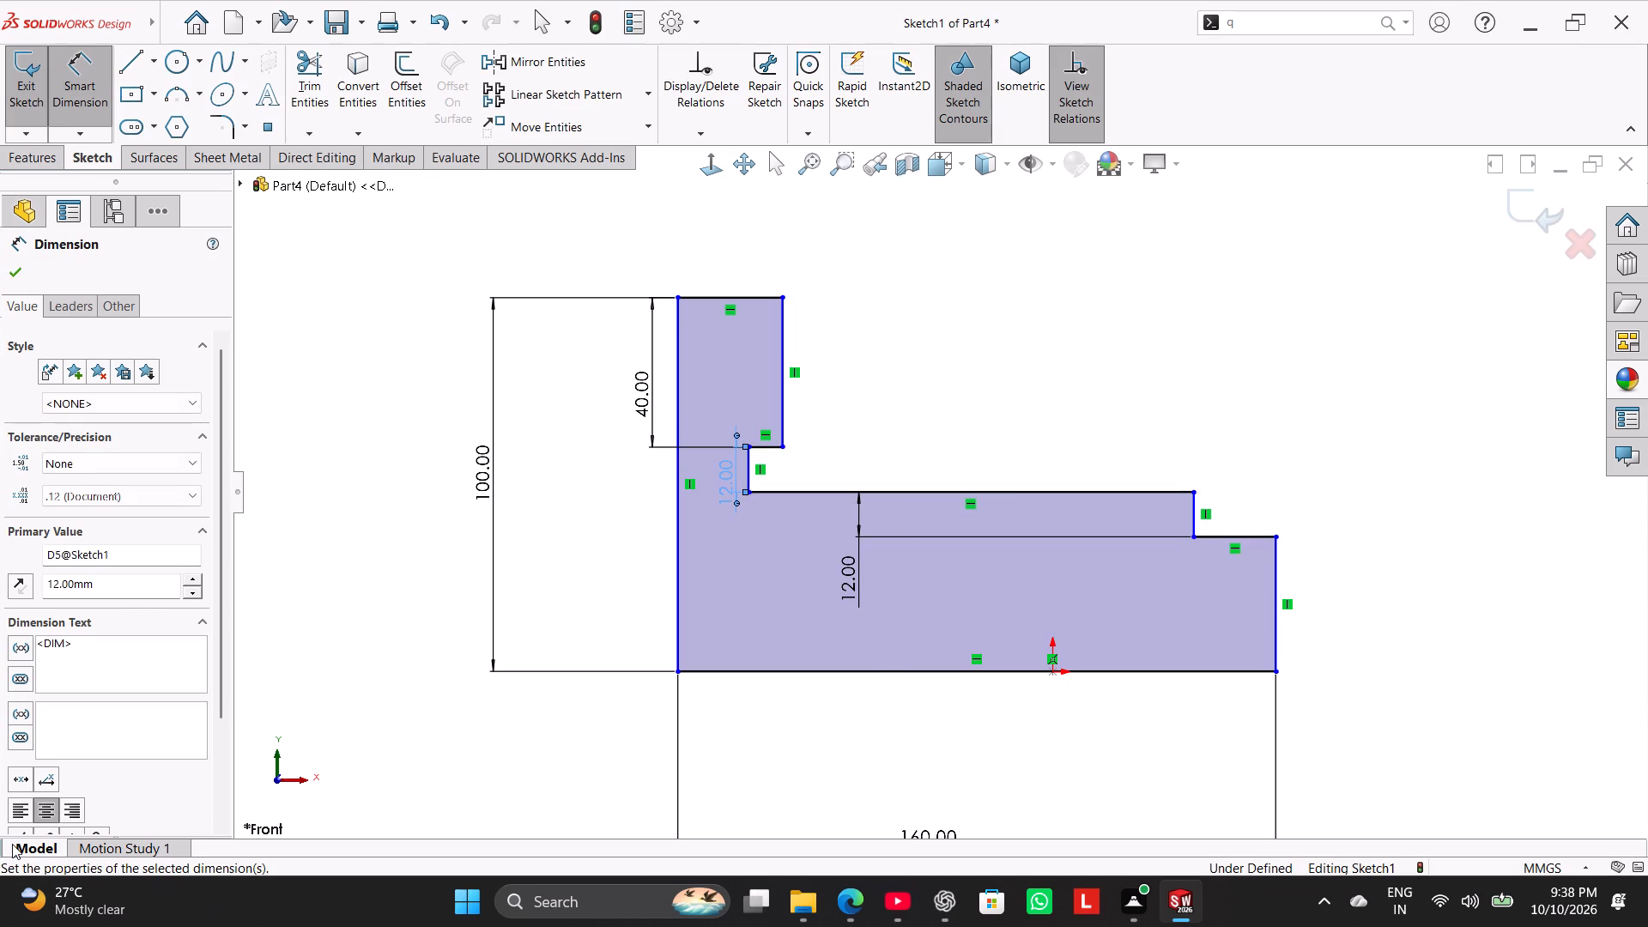
pyautogui.click(925, 383)
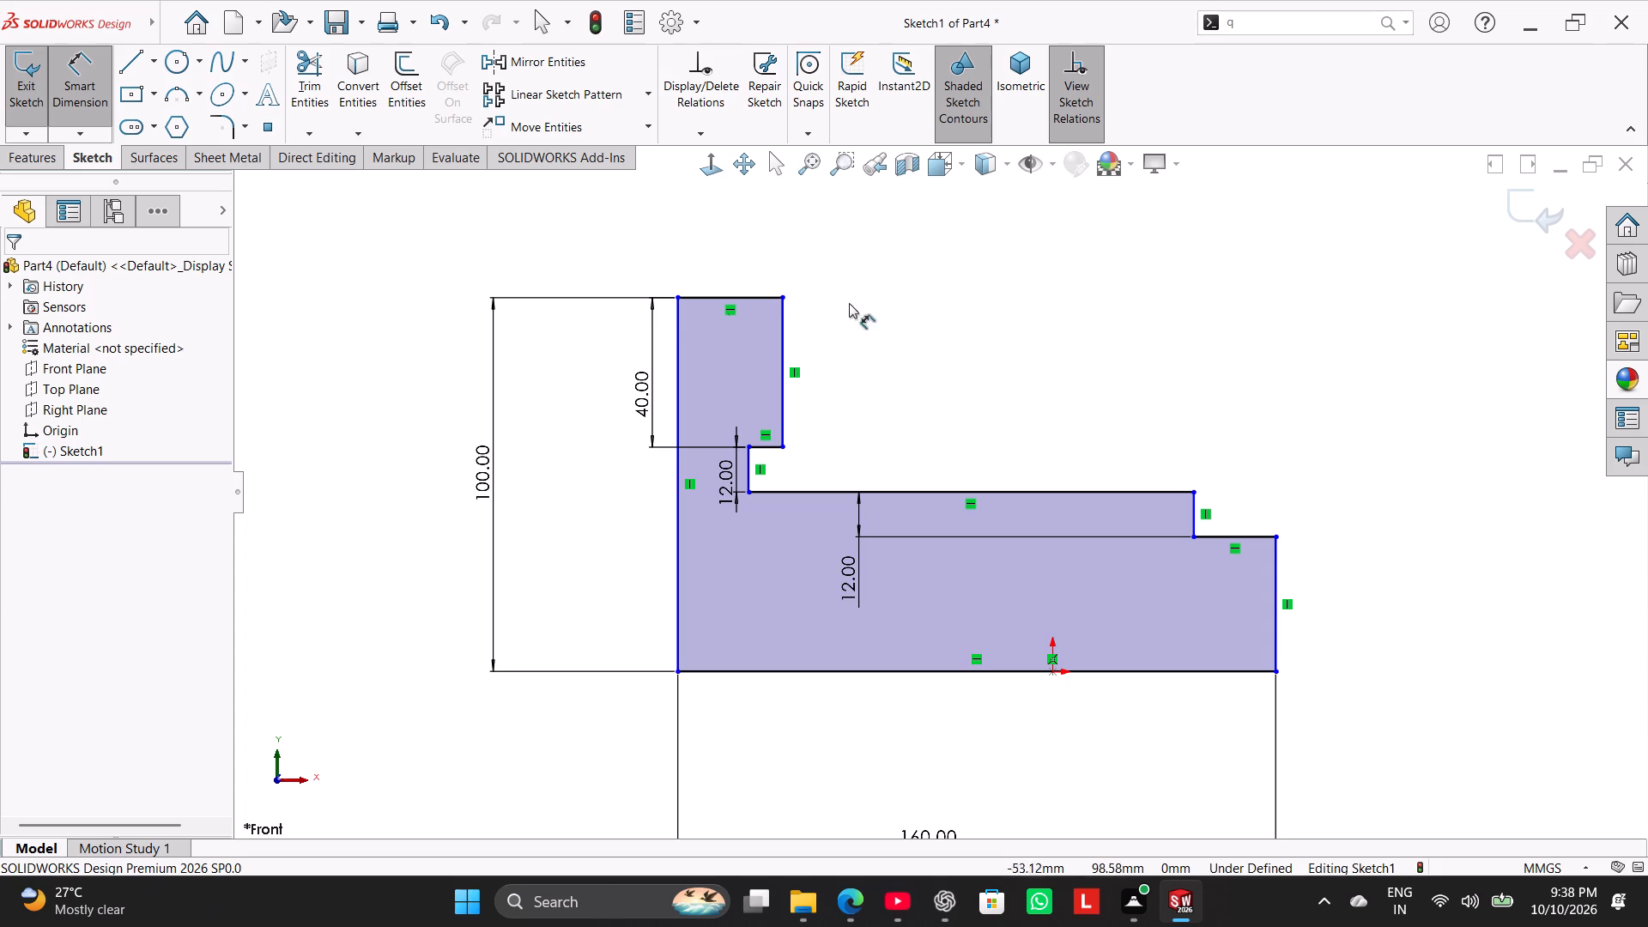
# Dimension the upper block's width between its two vertical edges at 65 mm and leave the dimension command.
pyautogui.click(674, 313)
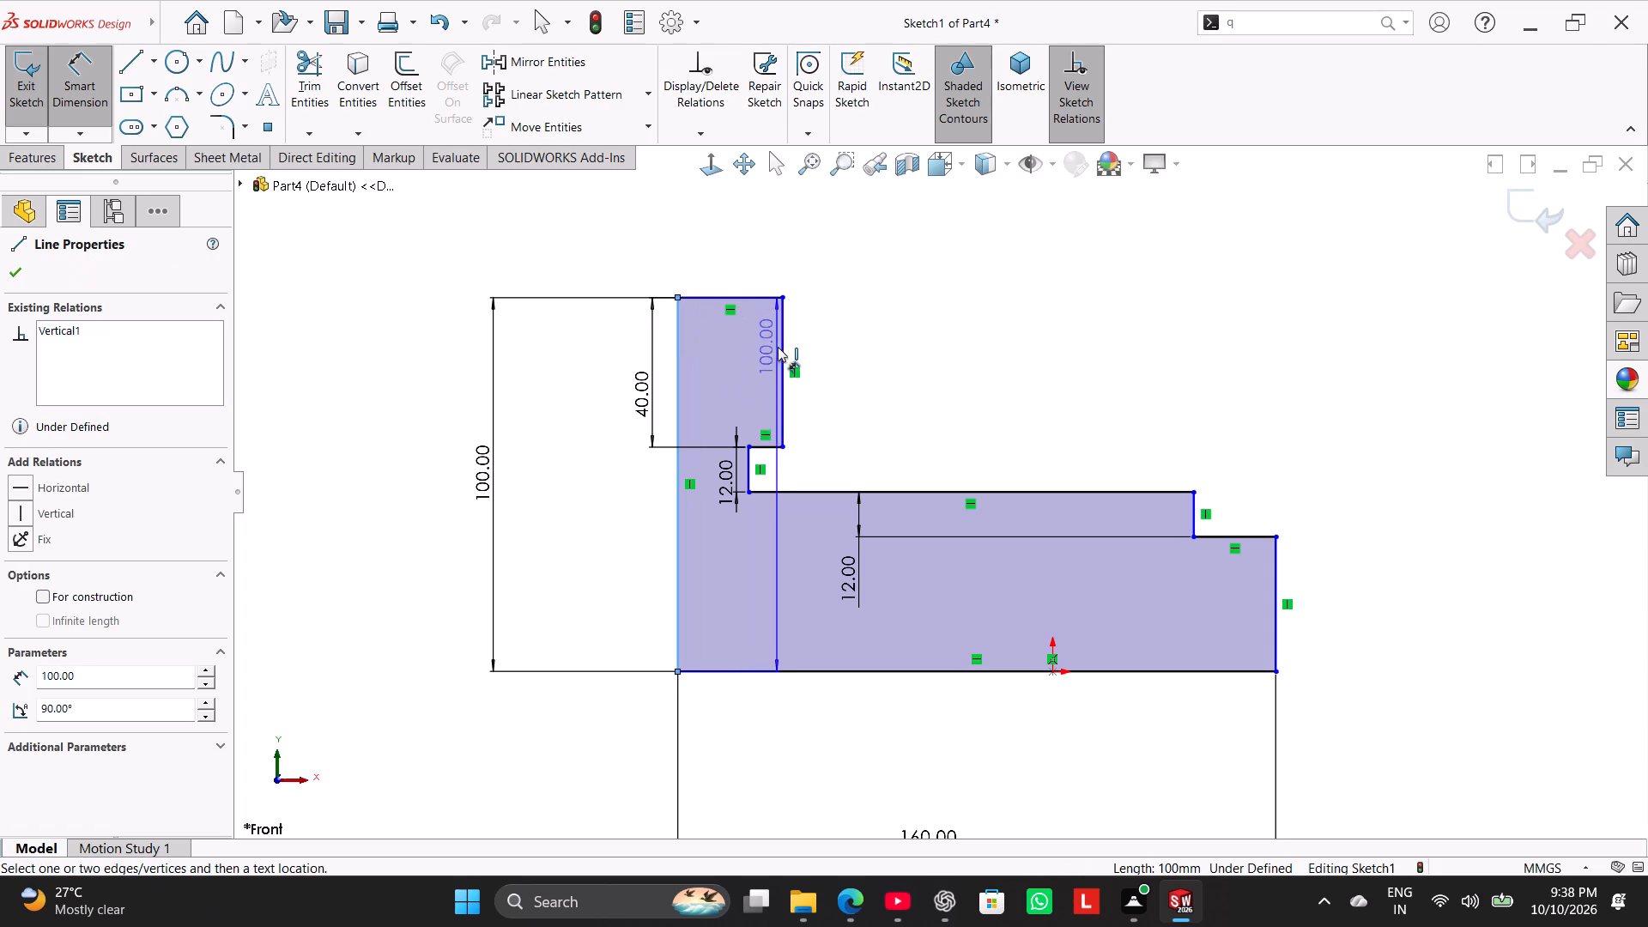
pyautogui.click(783, 351)
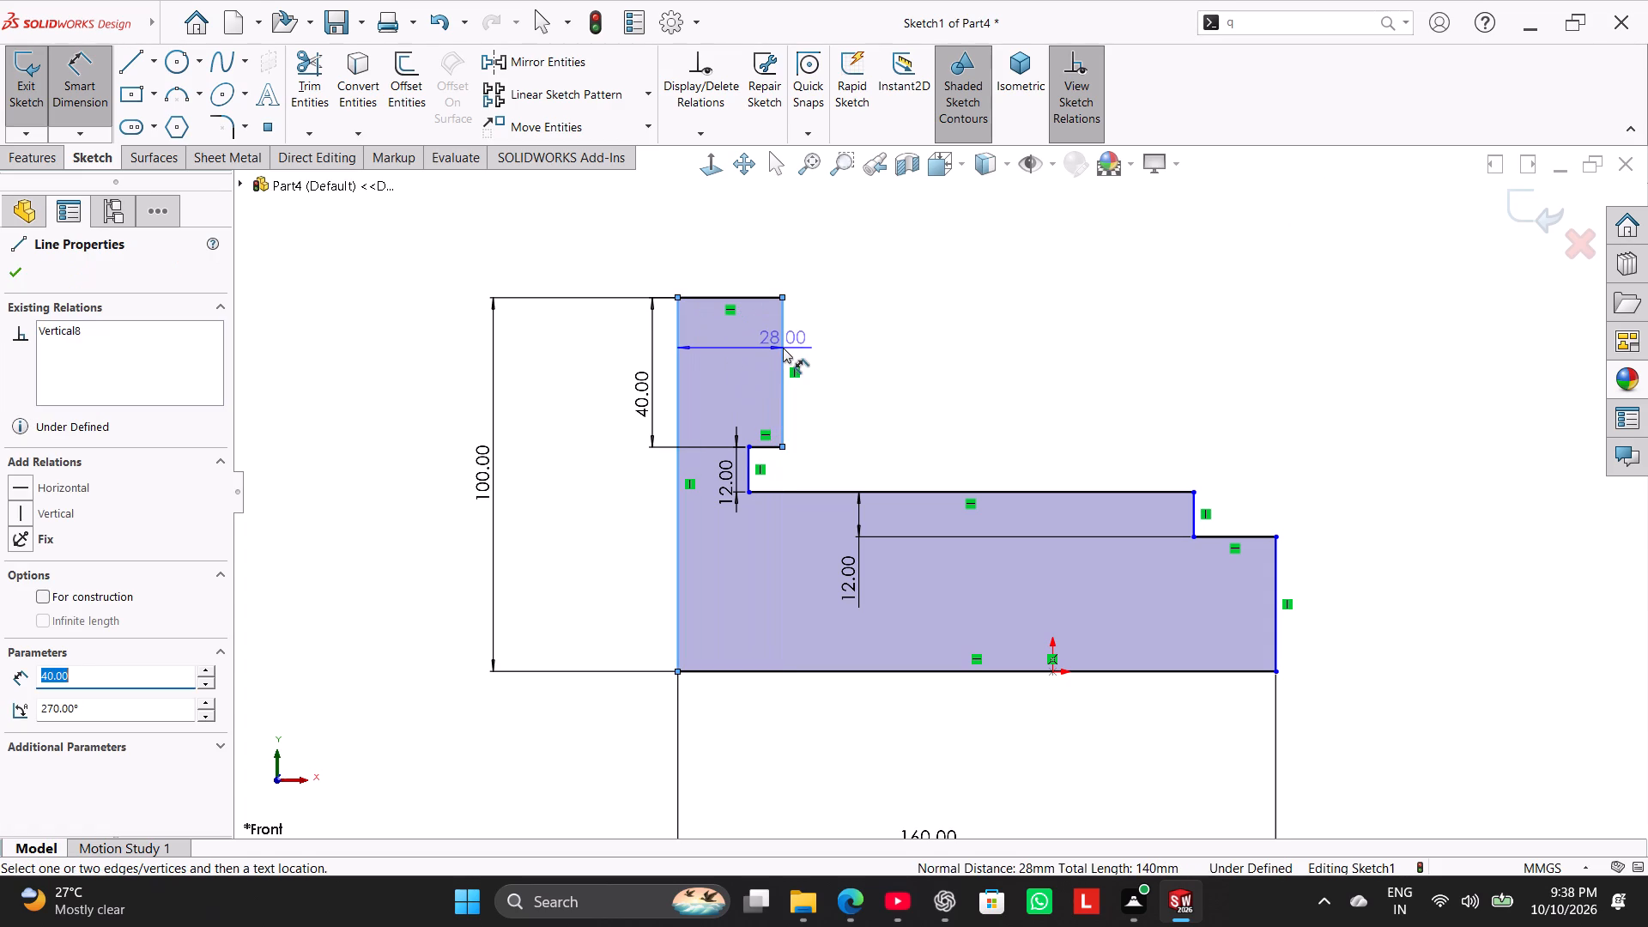
pyautogui.click(736, 218)
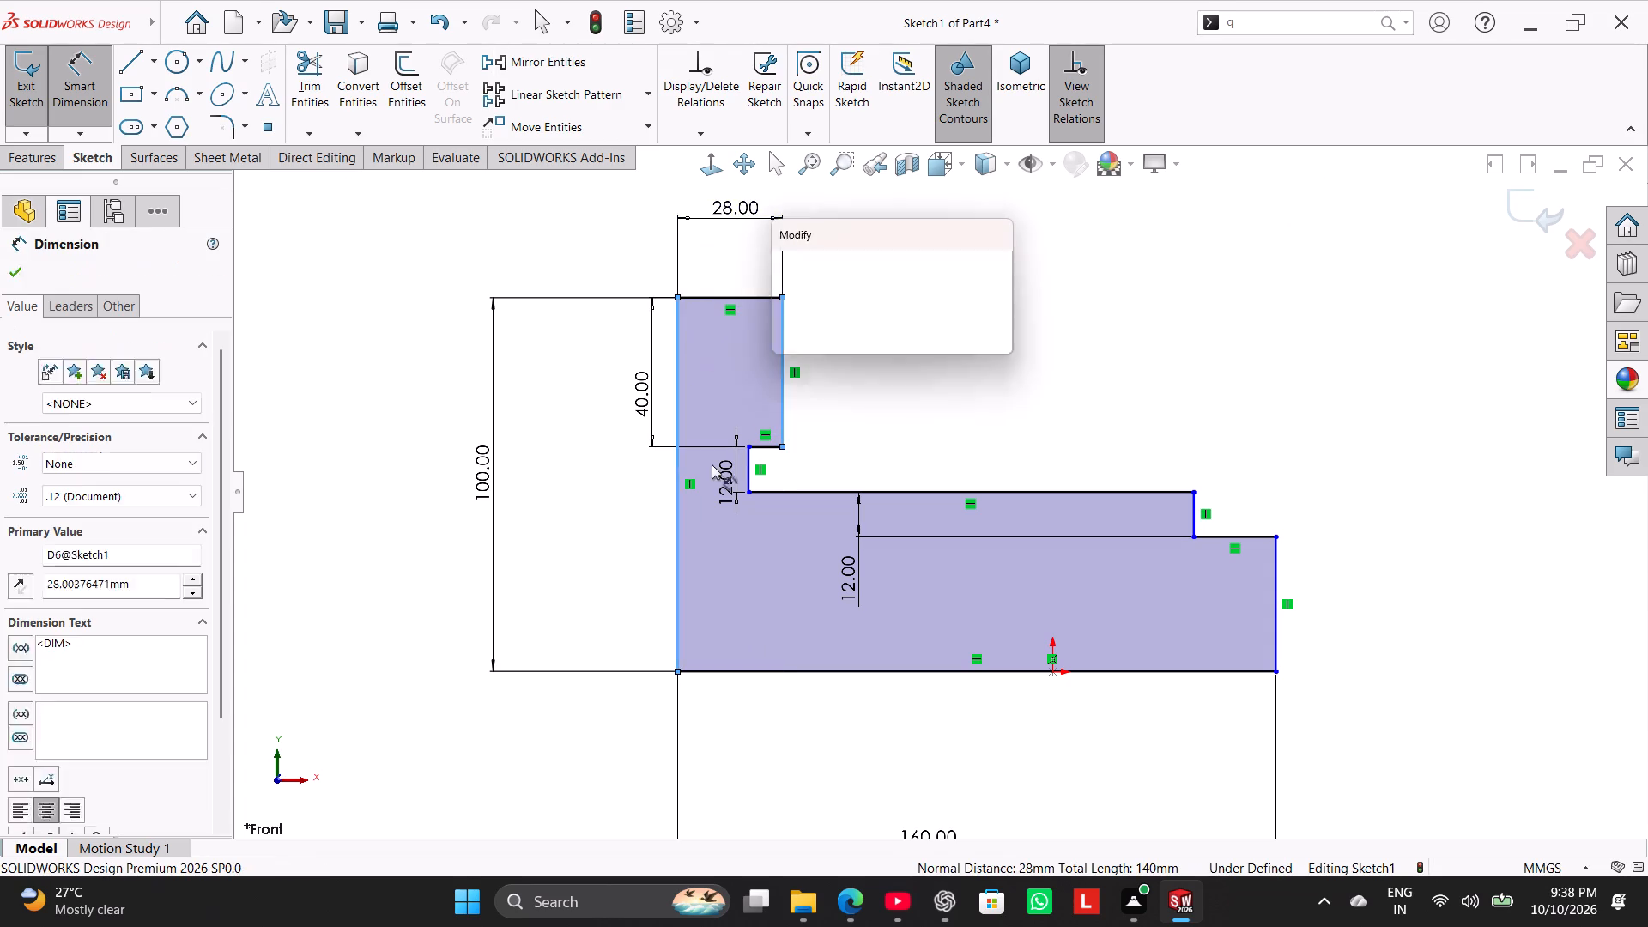
pyautogui.press('6')
pyautogui.press('5')
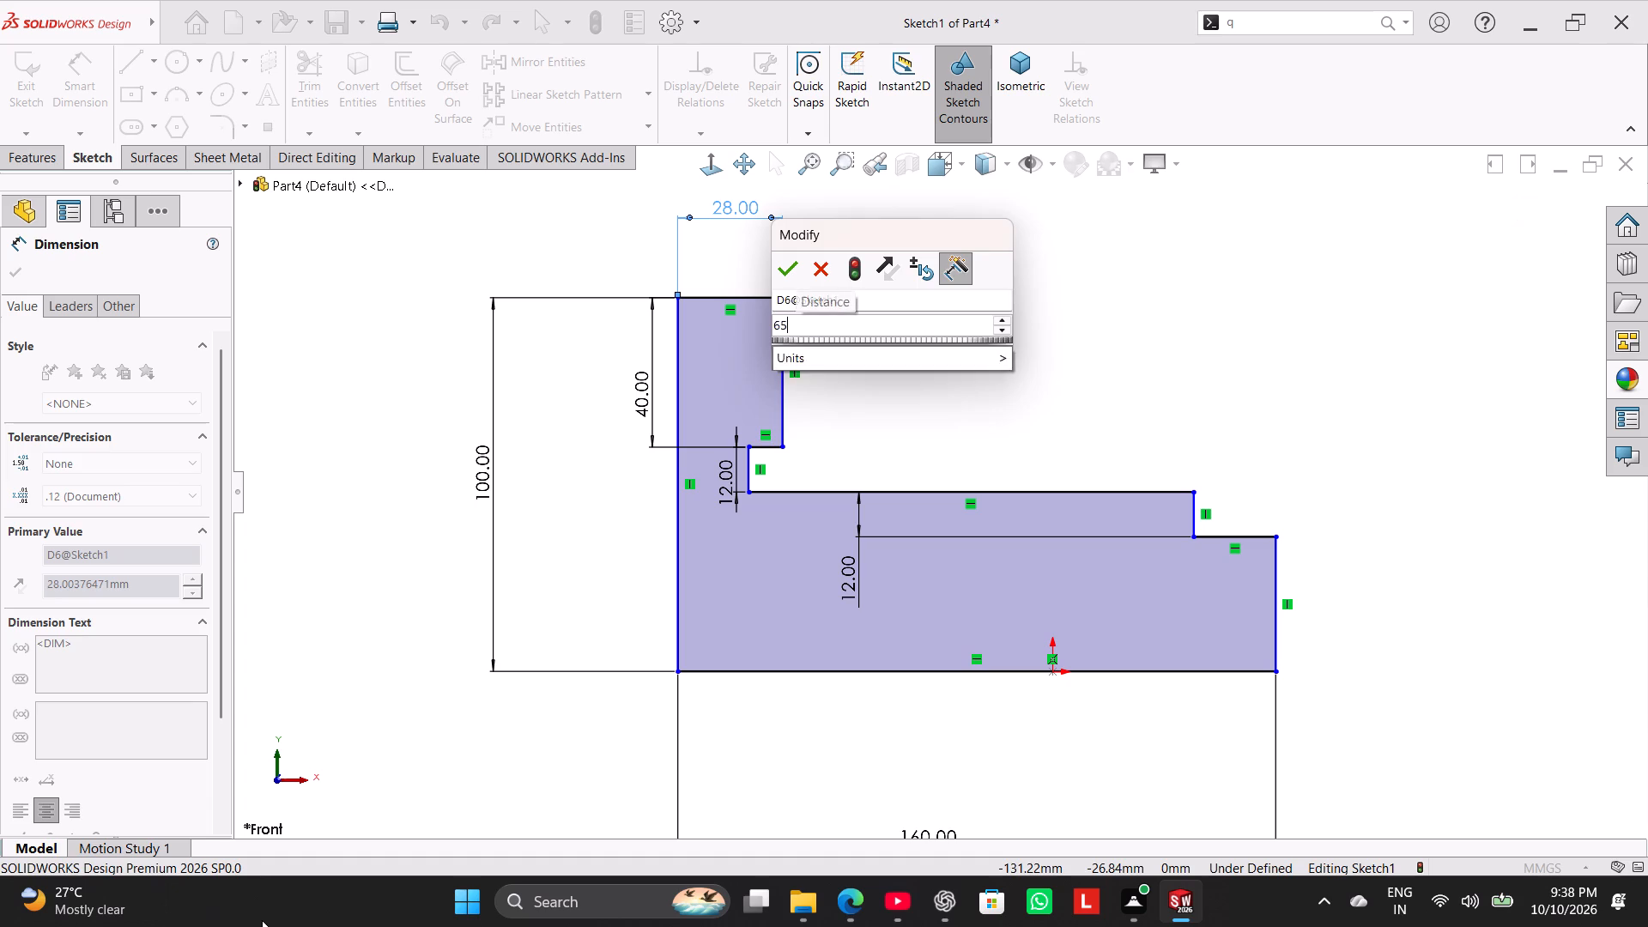
pyautogui.press('Return')
pyautogui.rightClick(985, 337)
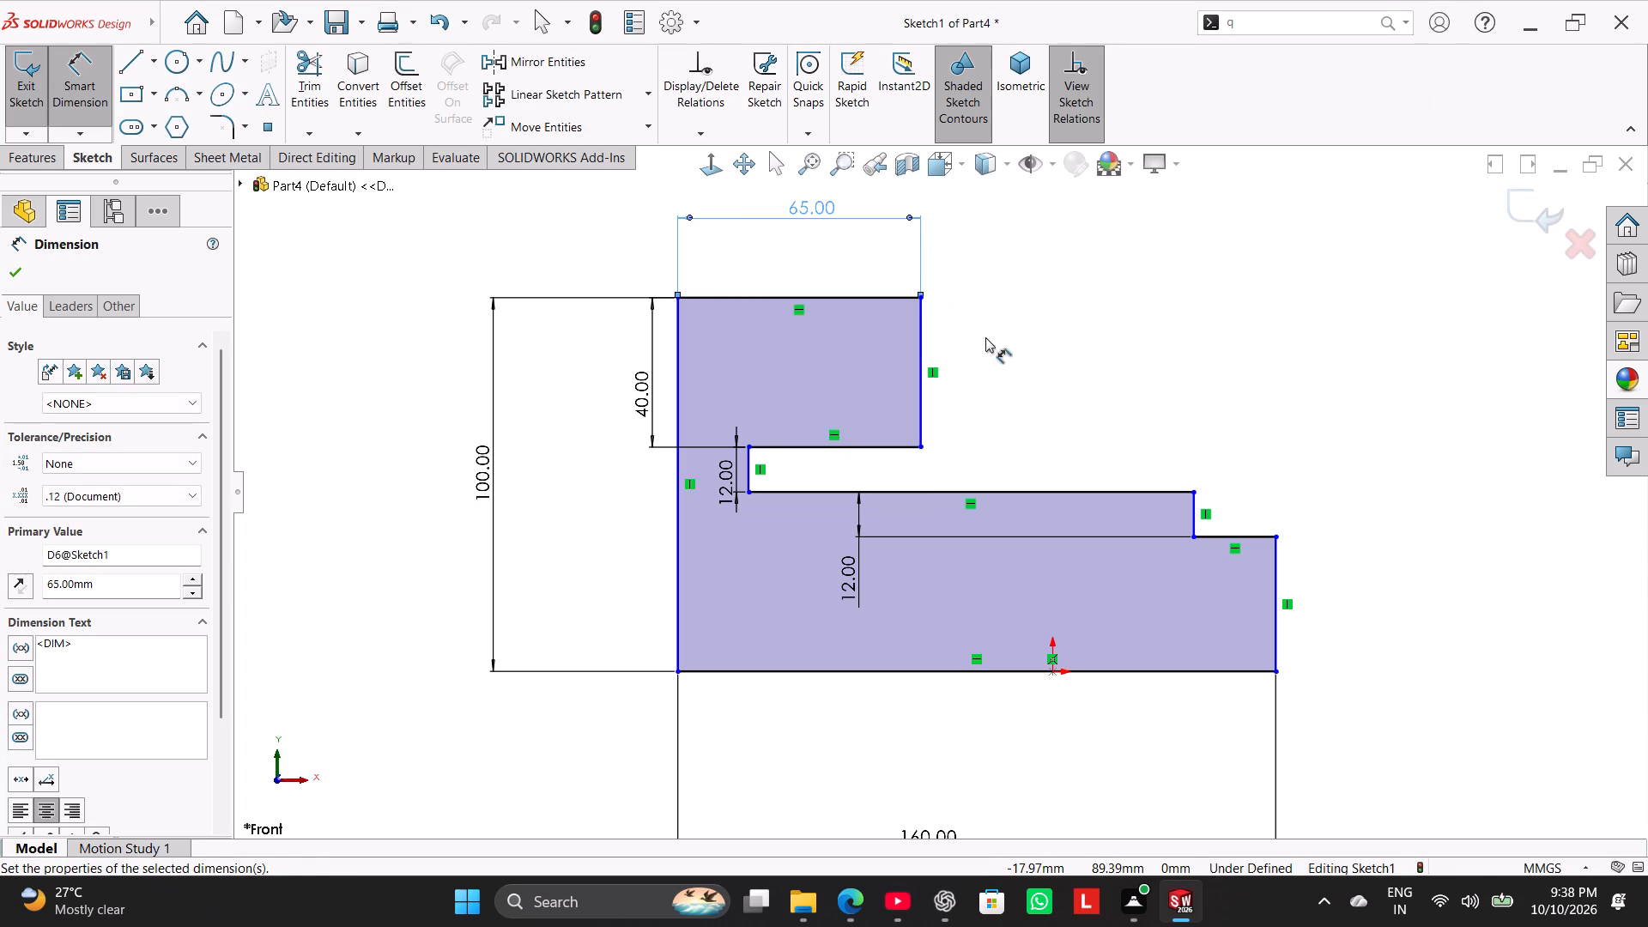
pyautogui.click(1032, 389)
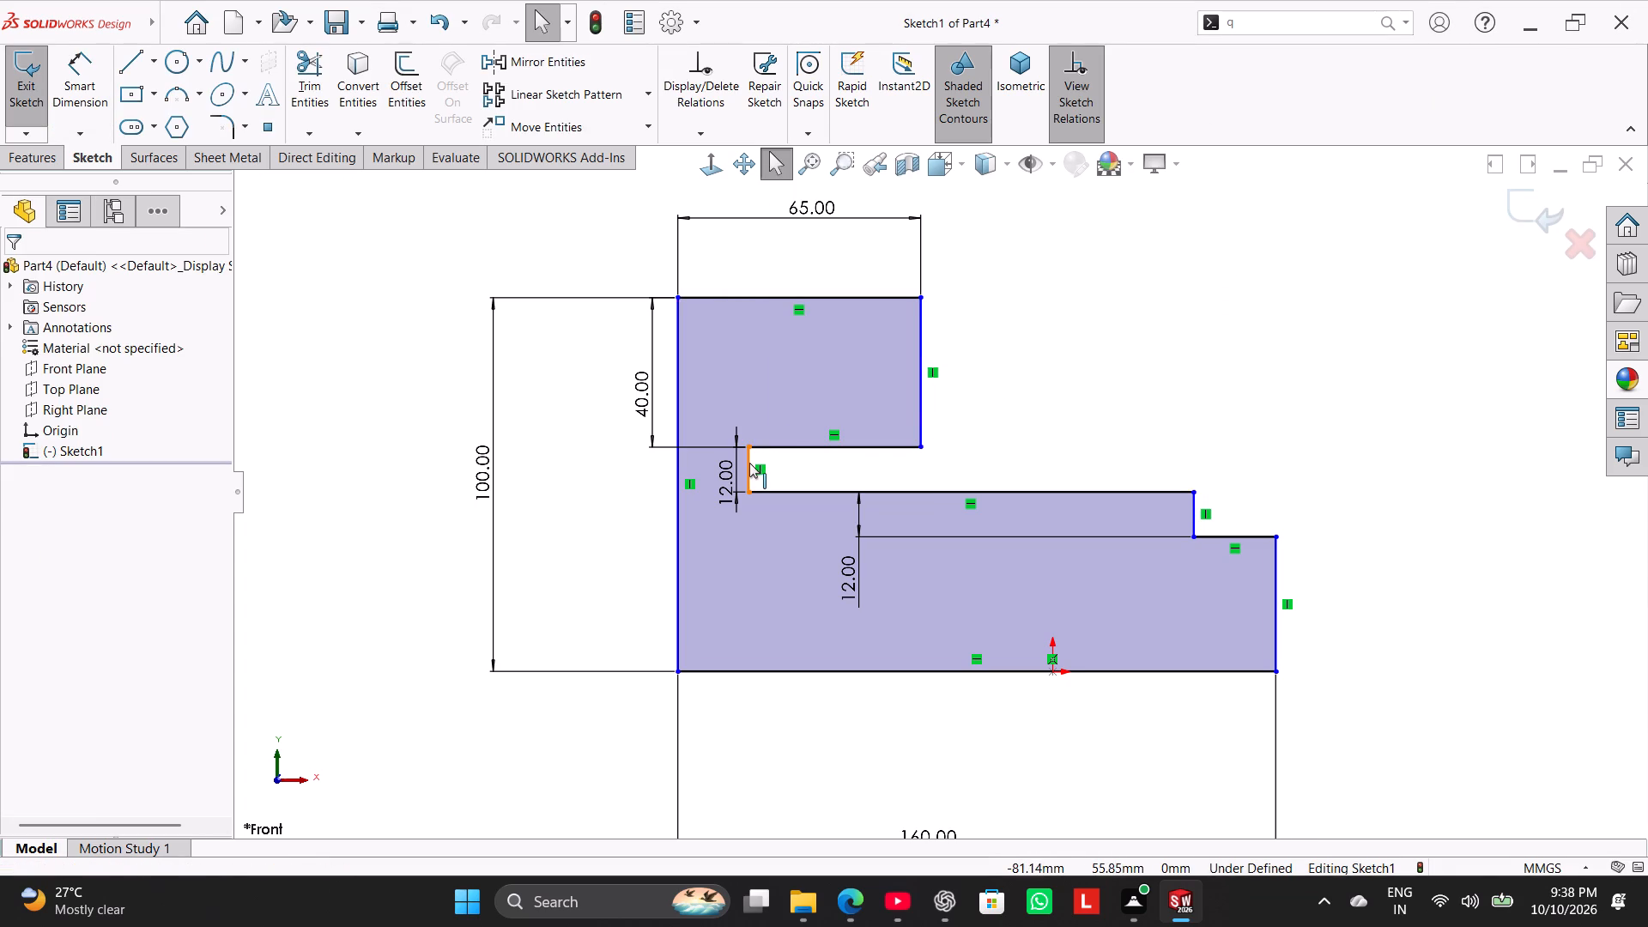
# Move the undercut's vertical line toward the upper block's outer edge so the undercut is only a shallow notch.
pyautogui.moveTo(749, 463); pyautogui.dragTo(888, 476)
pyautogui.click(1013, 291)
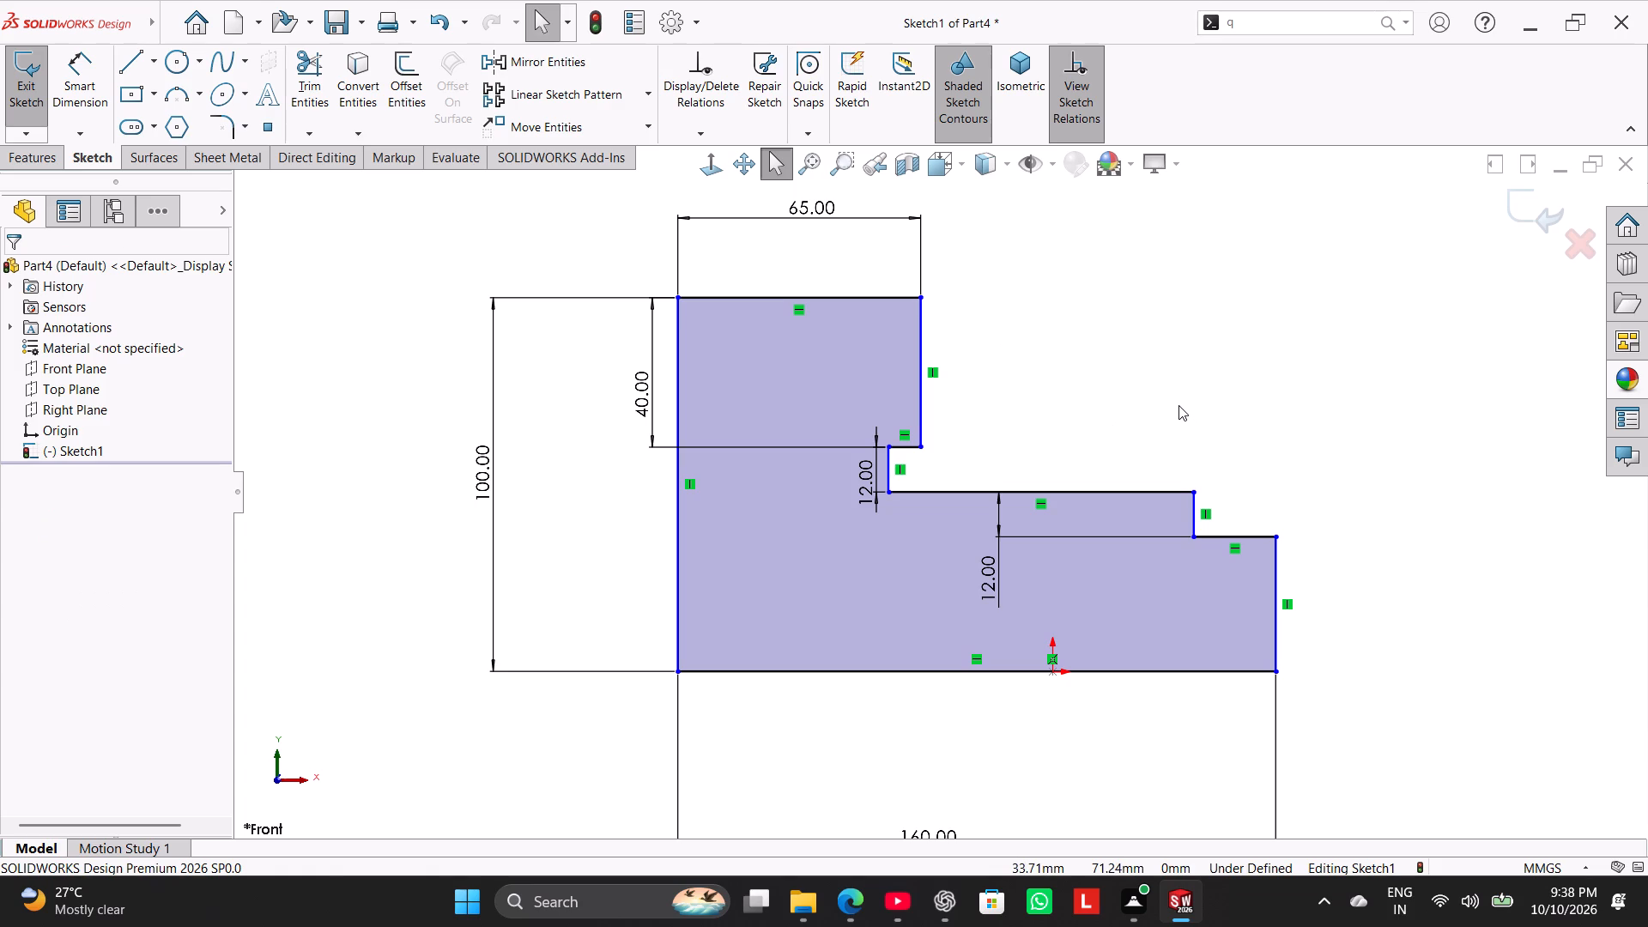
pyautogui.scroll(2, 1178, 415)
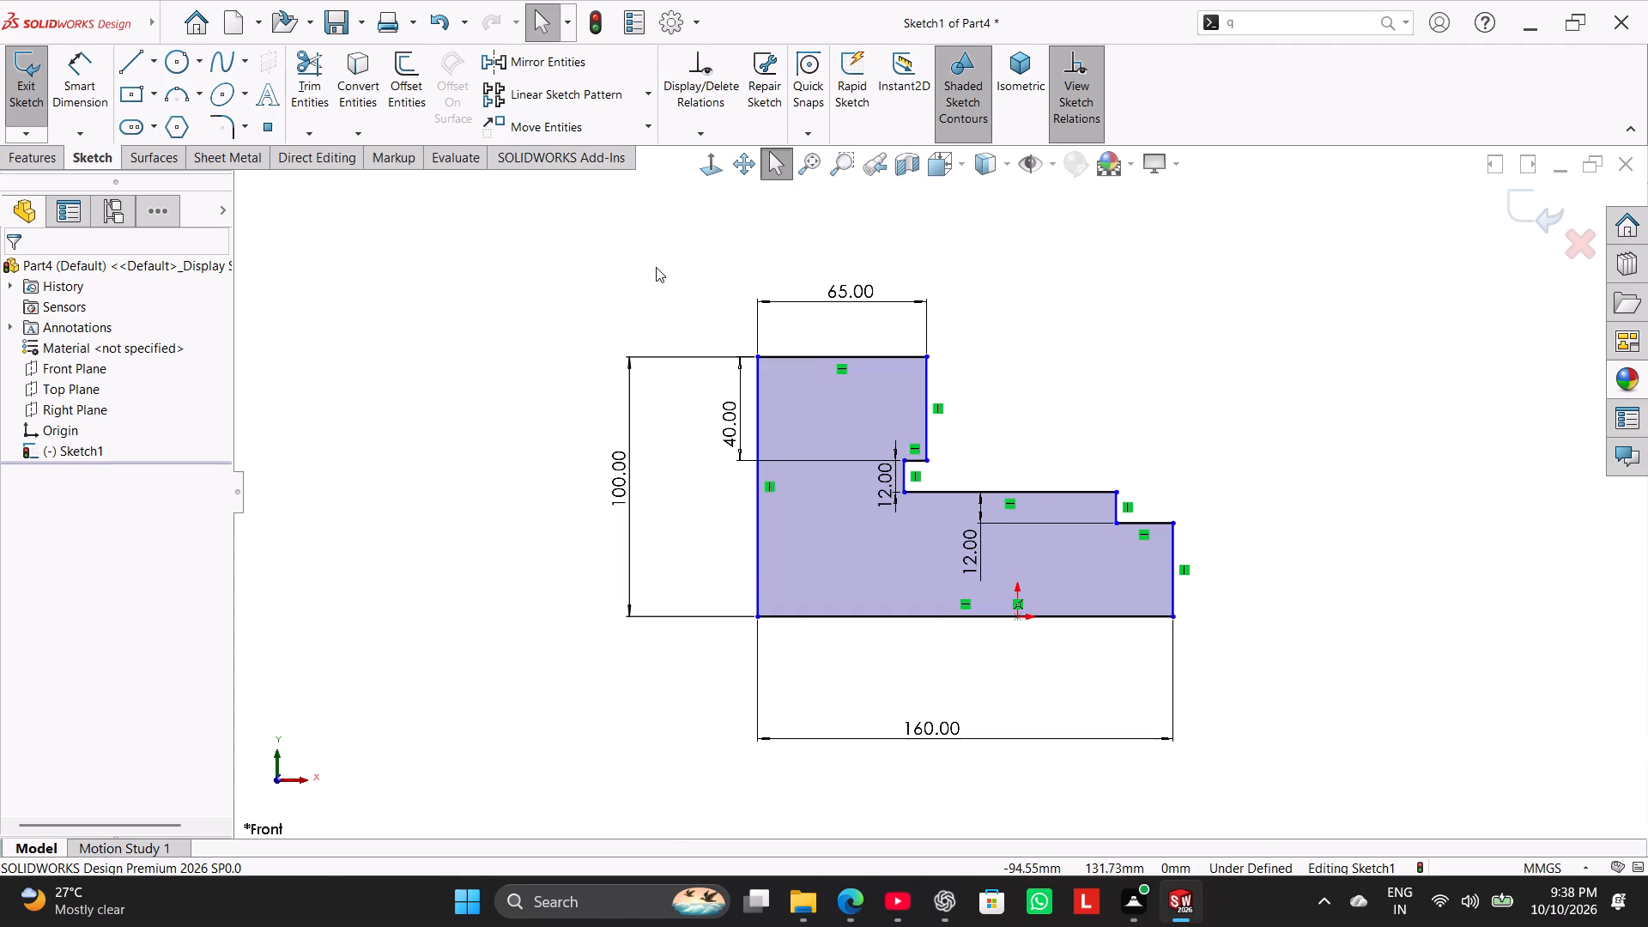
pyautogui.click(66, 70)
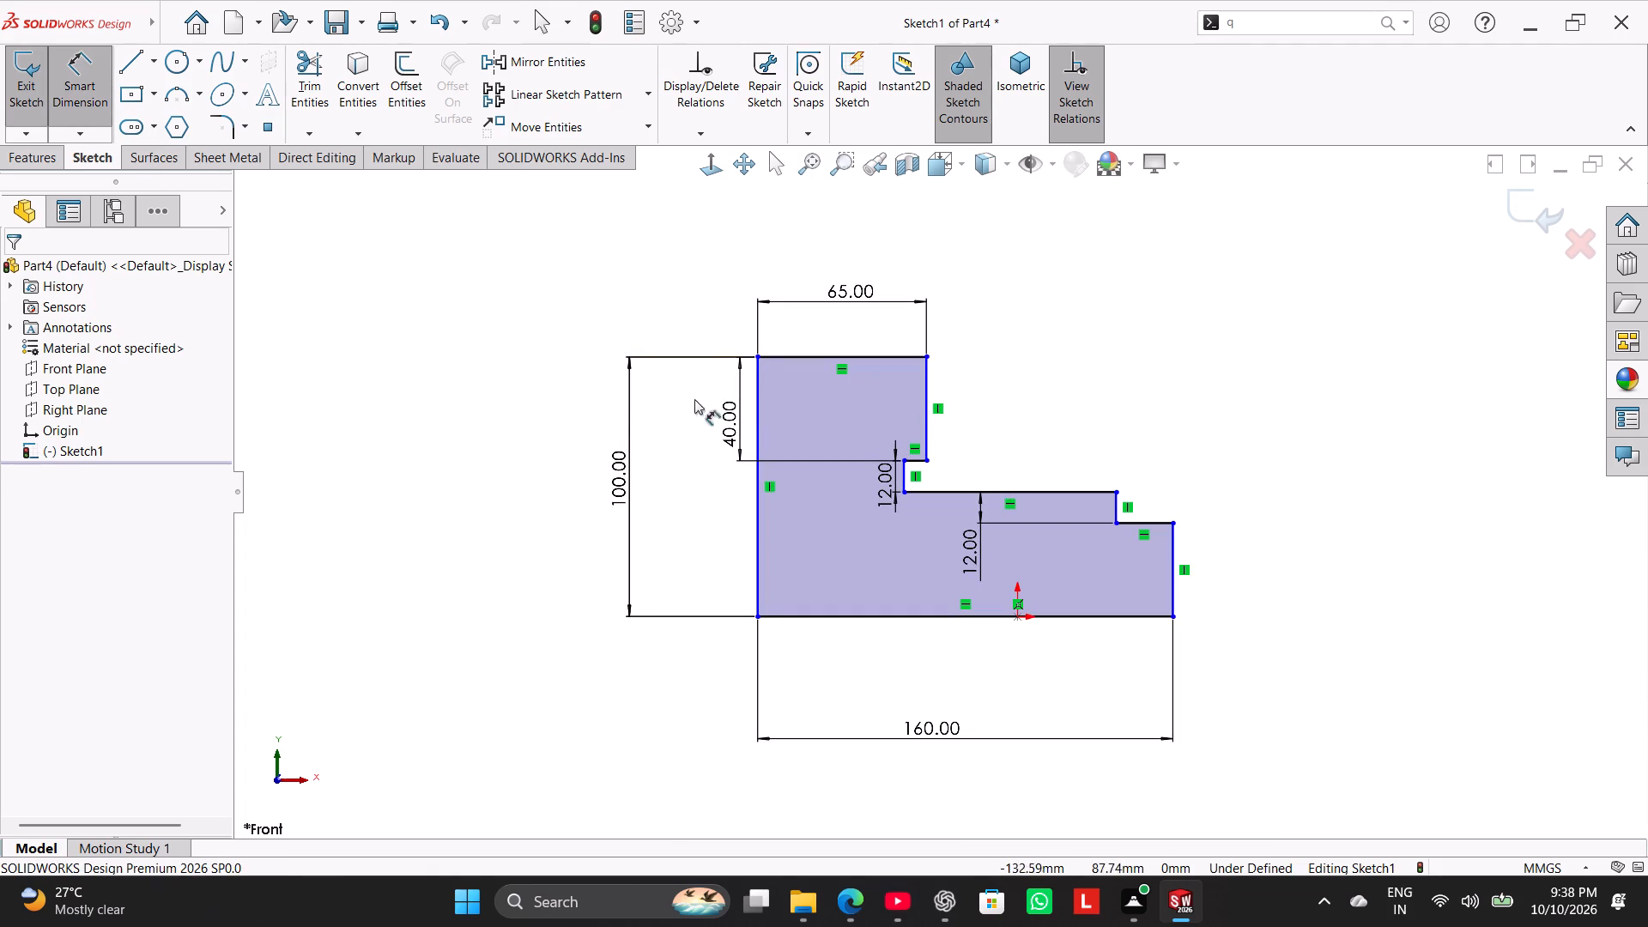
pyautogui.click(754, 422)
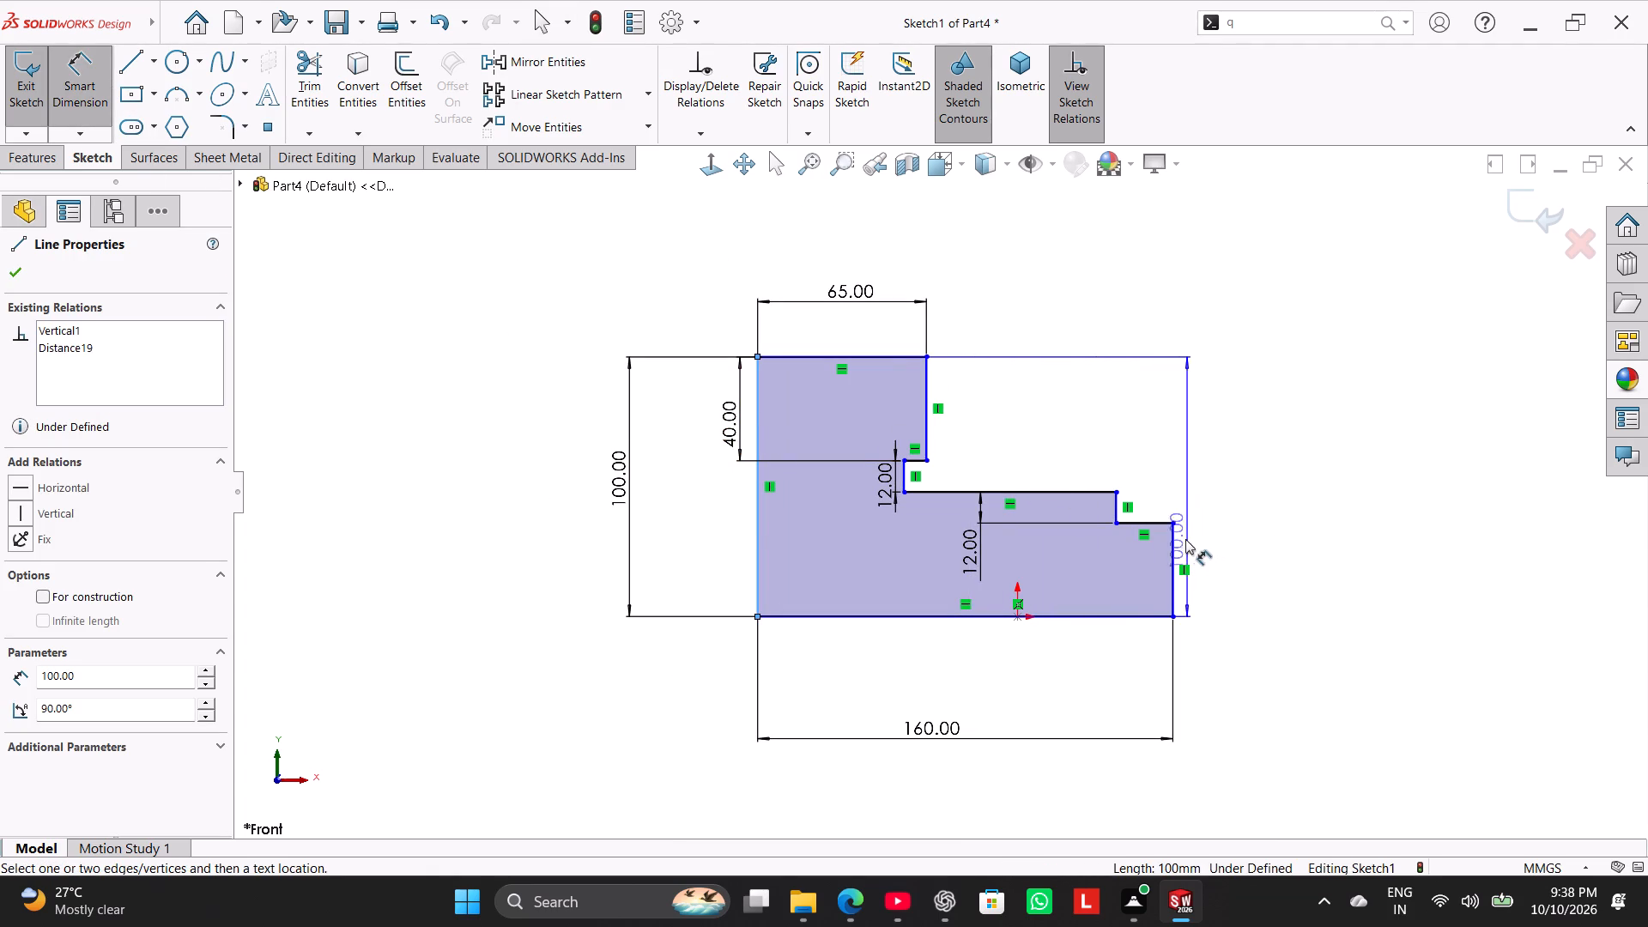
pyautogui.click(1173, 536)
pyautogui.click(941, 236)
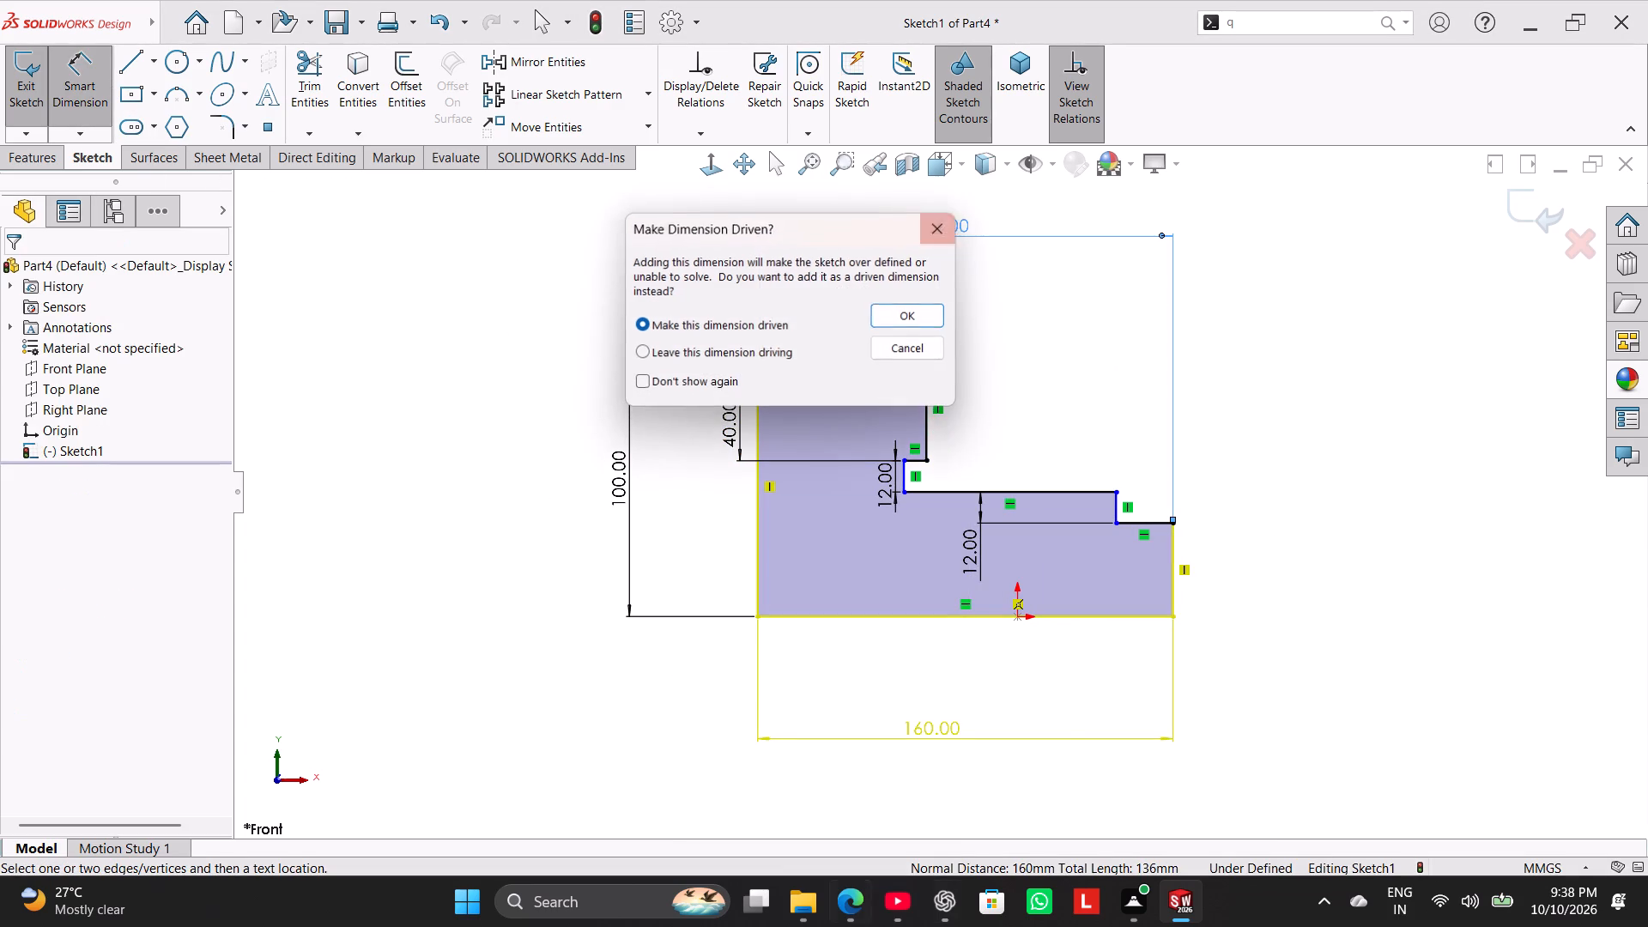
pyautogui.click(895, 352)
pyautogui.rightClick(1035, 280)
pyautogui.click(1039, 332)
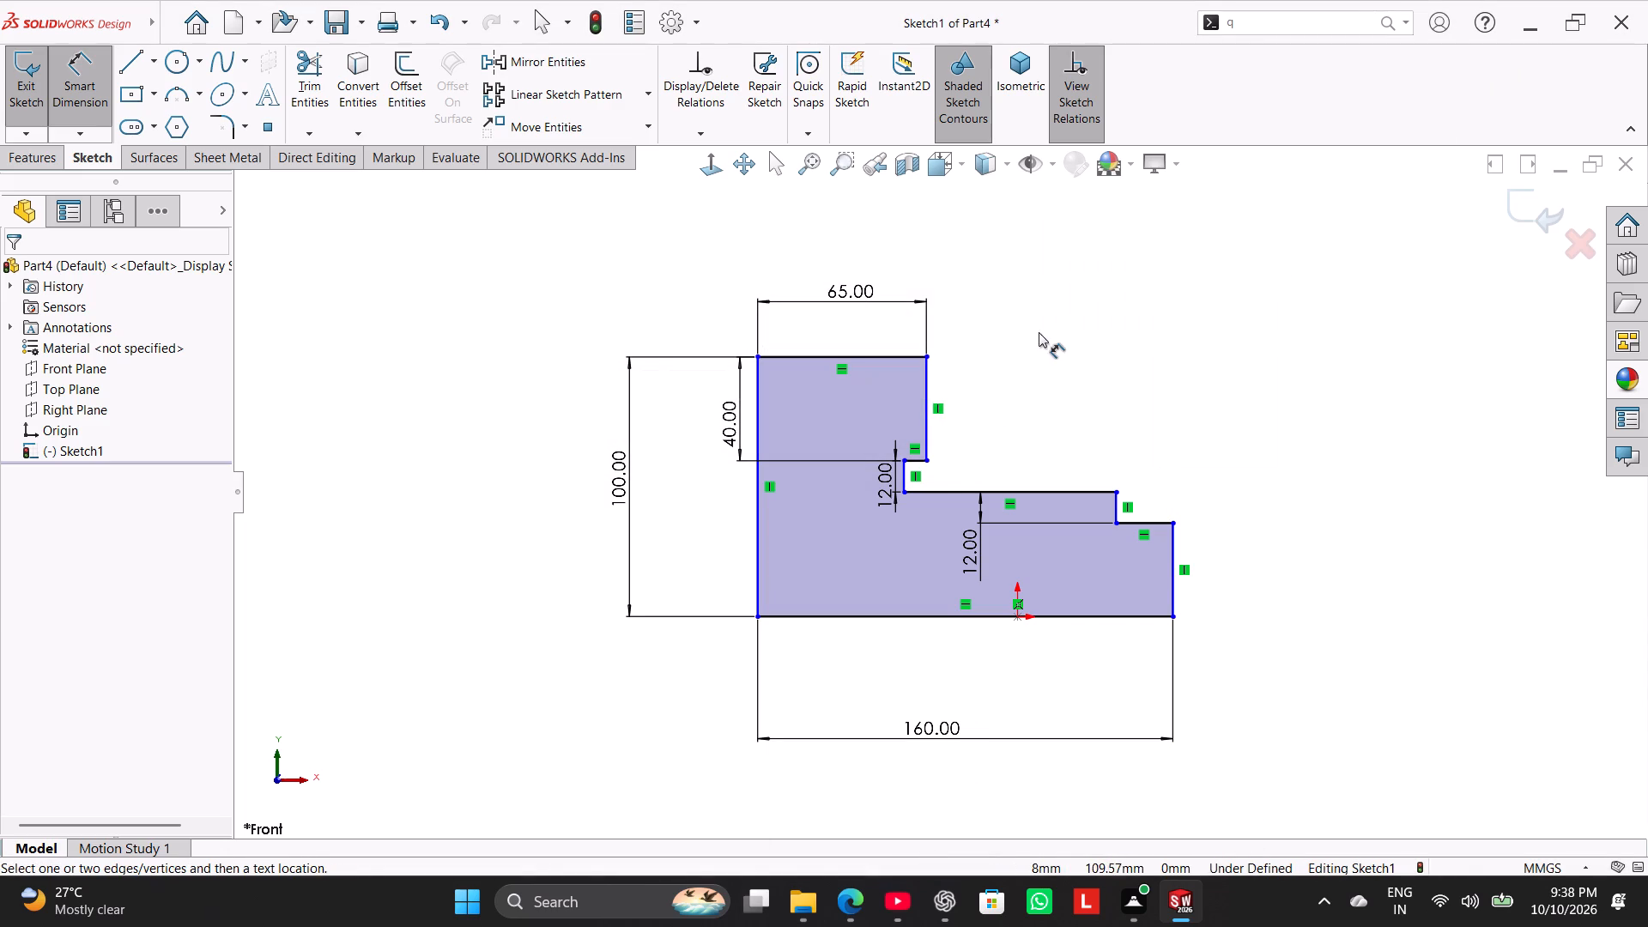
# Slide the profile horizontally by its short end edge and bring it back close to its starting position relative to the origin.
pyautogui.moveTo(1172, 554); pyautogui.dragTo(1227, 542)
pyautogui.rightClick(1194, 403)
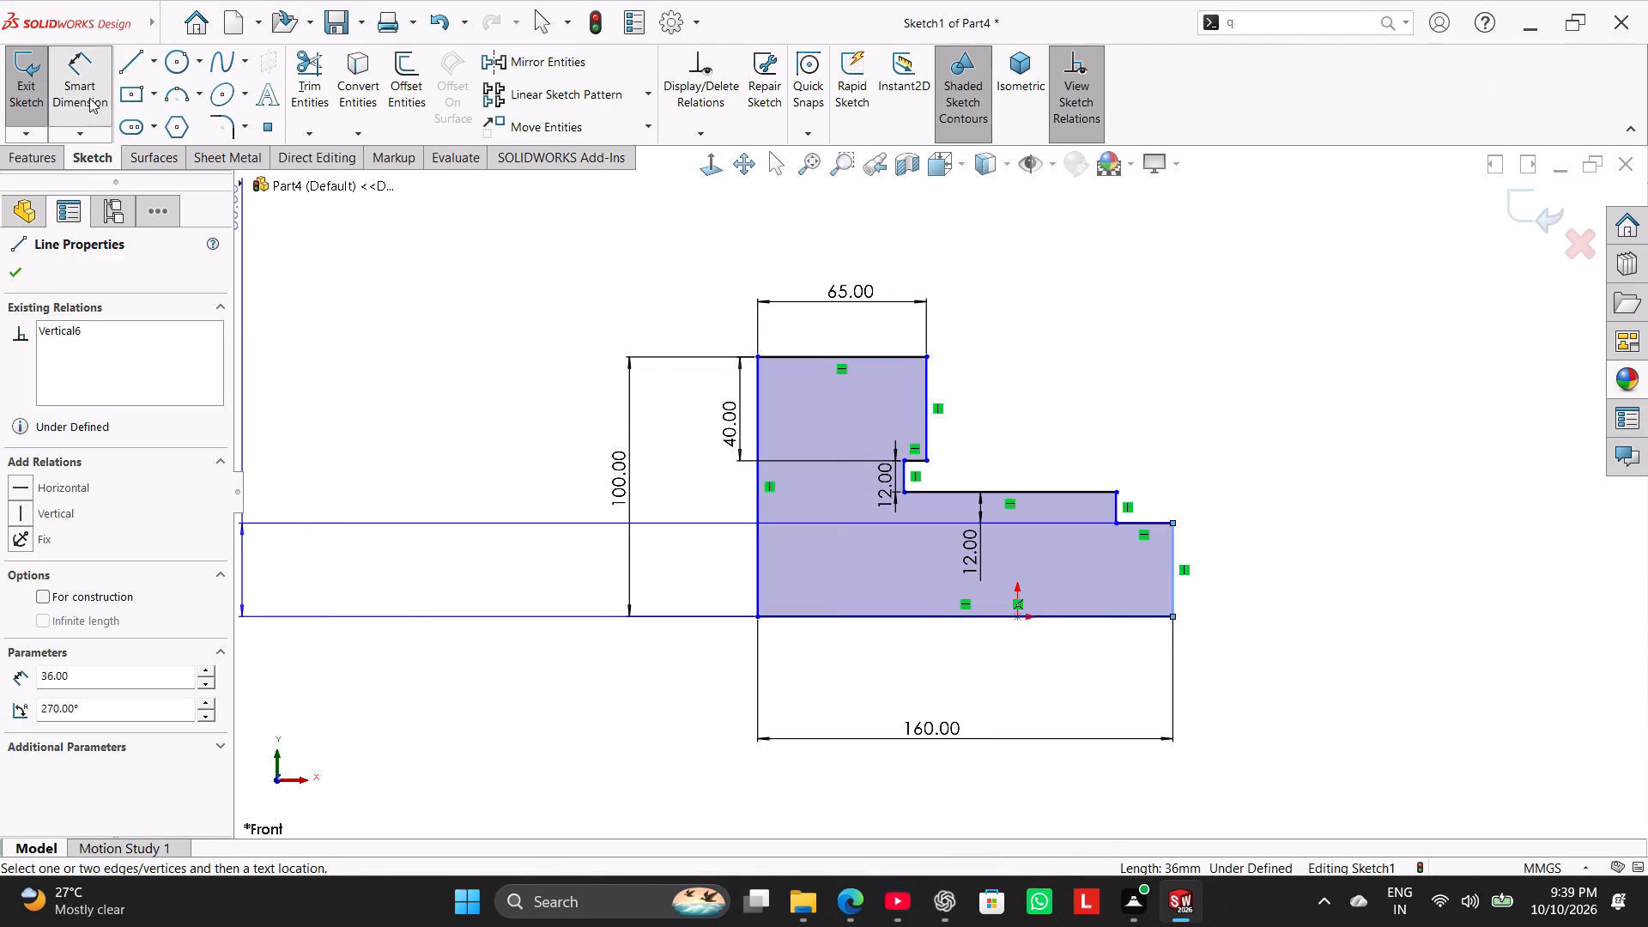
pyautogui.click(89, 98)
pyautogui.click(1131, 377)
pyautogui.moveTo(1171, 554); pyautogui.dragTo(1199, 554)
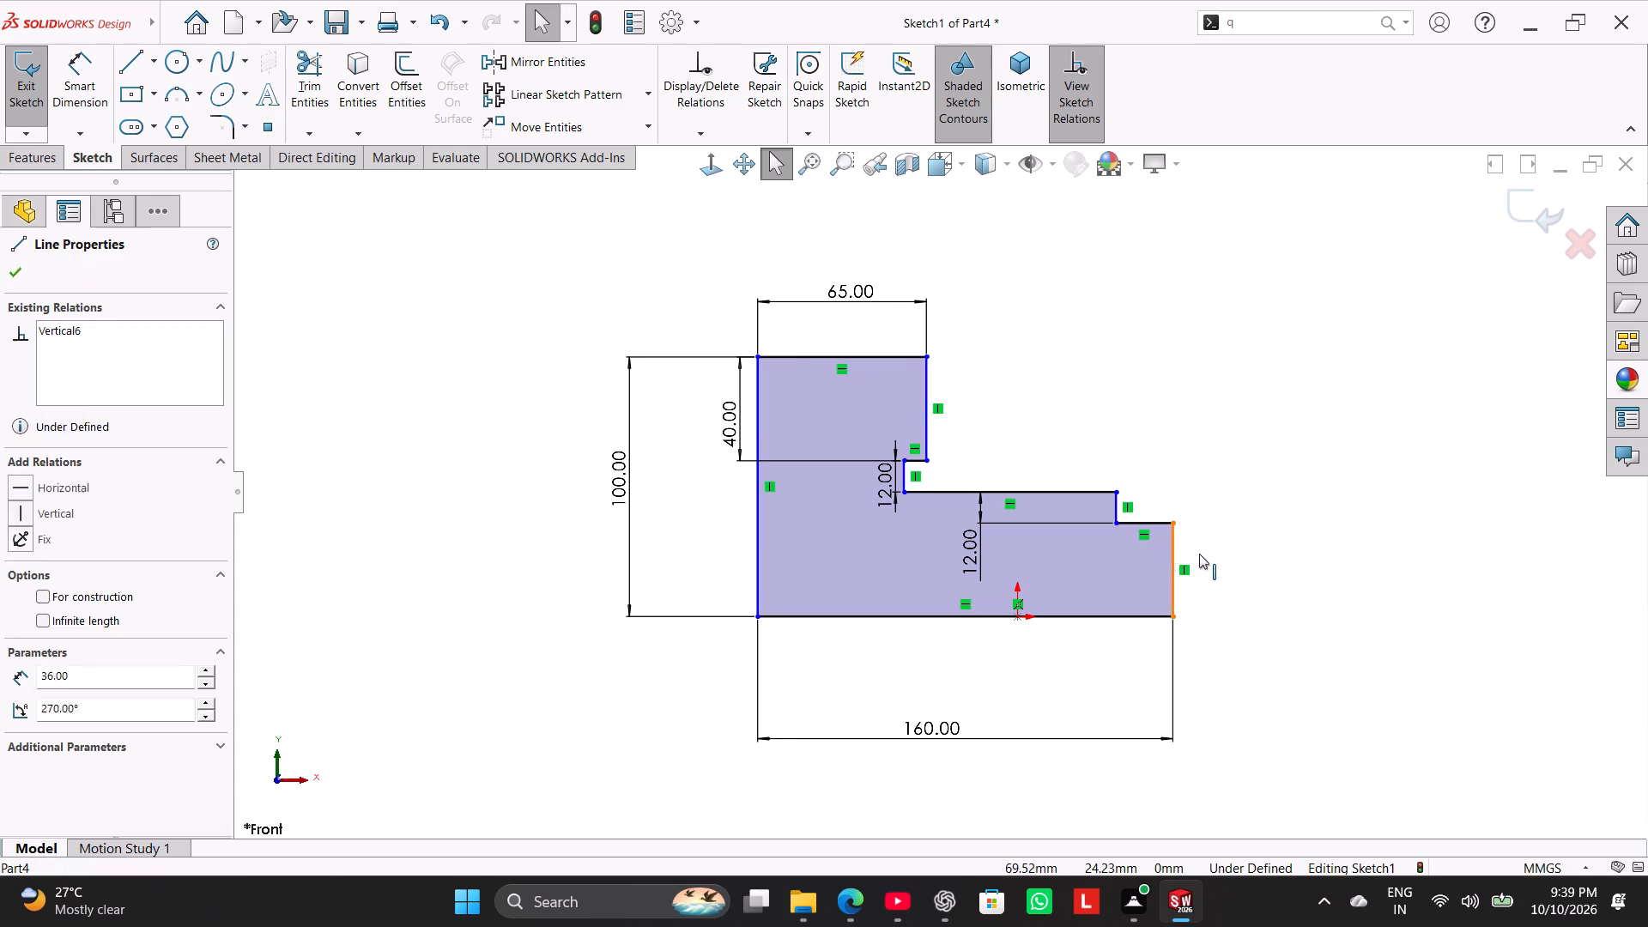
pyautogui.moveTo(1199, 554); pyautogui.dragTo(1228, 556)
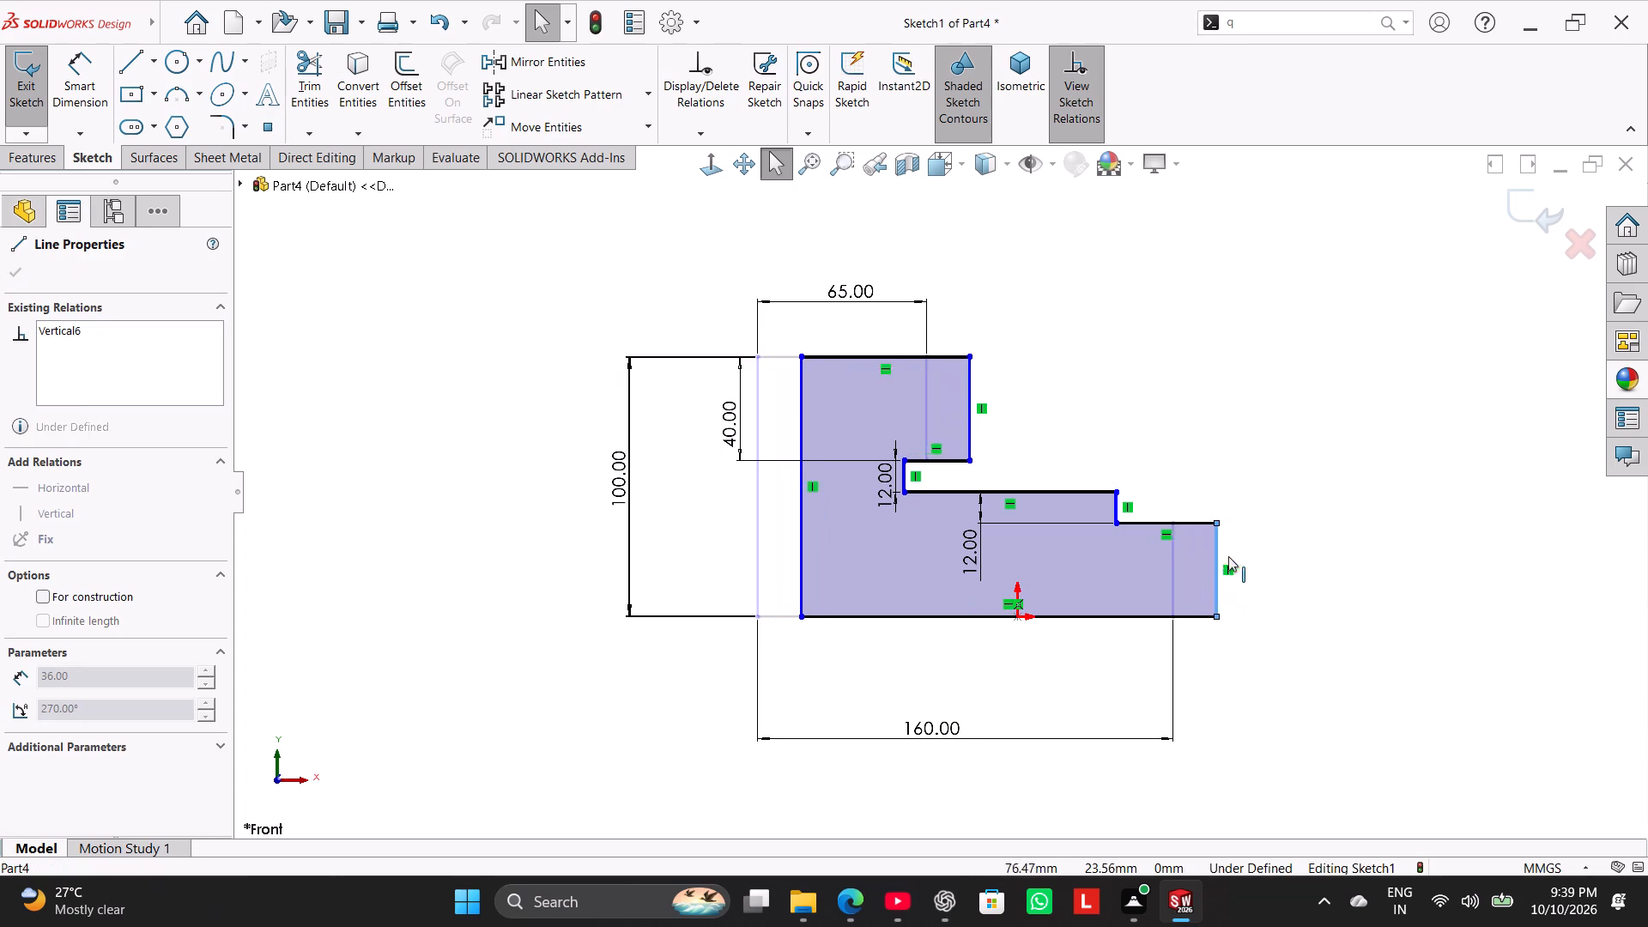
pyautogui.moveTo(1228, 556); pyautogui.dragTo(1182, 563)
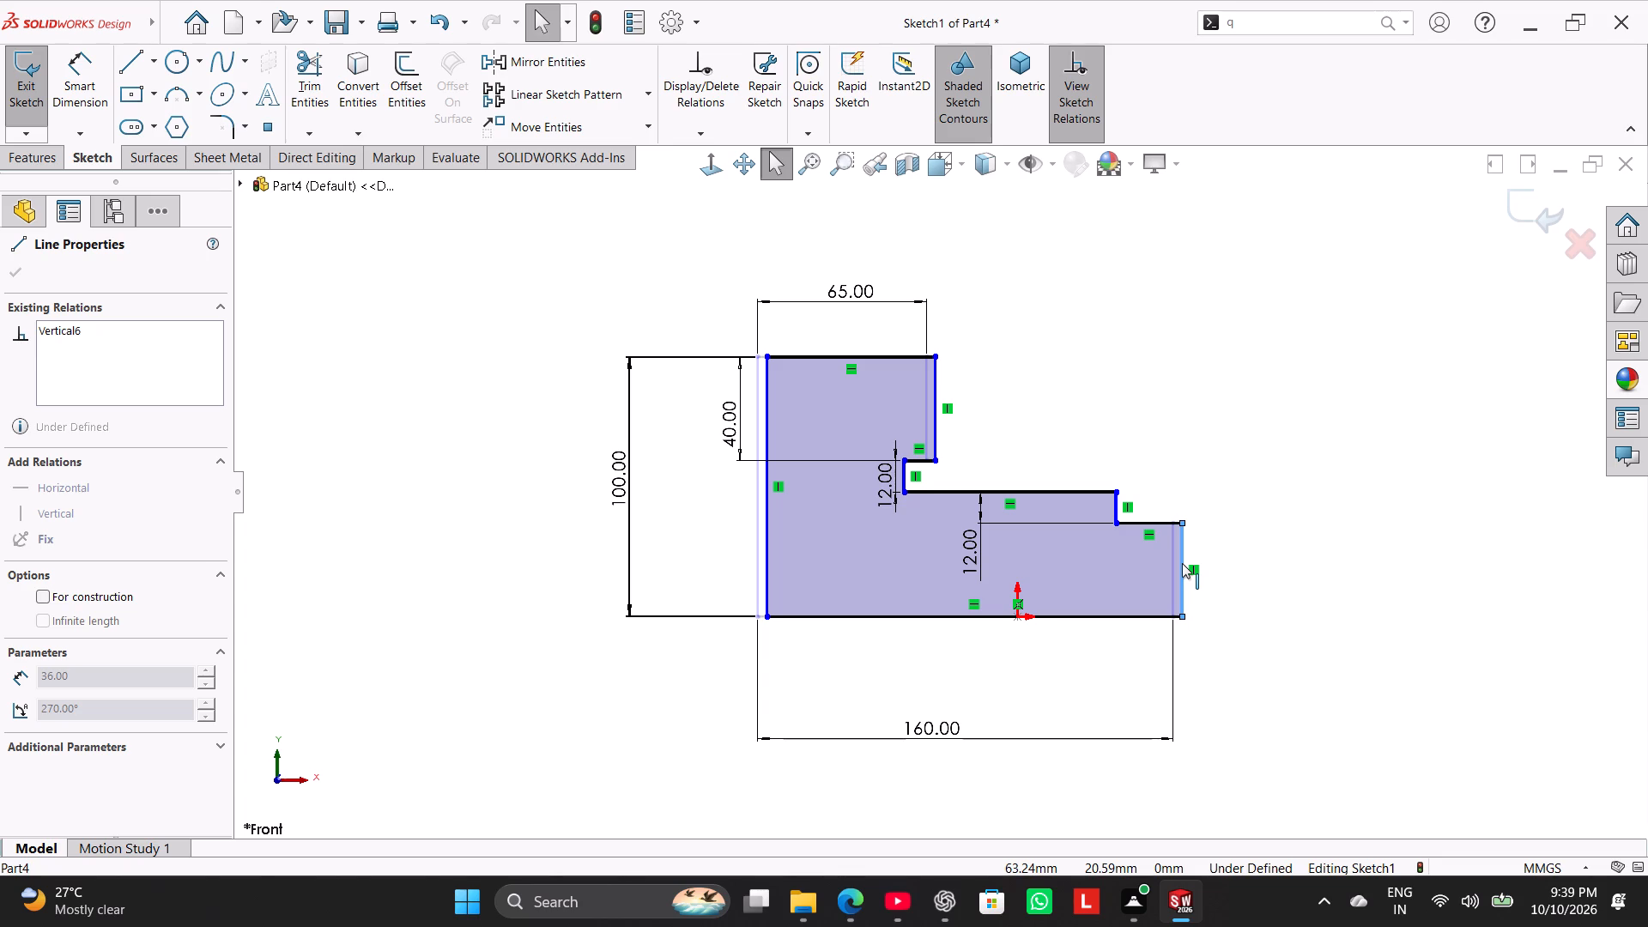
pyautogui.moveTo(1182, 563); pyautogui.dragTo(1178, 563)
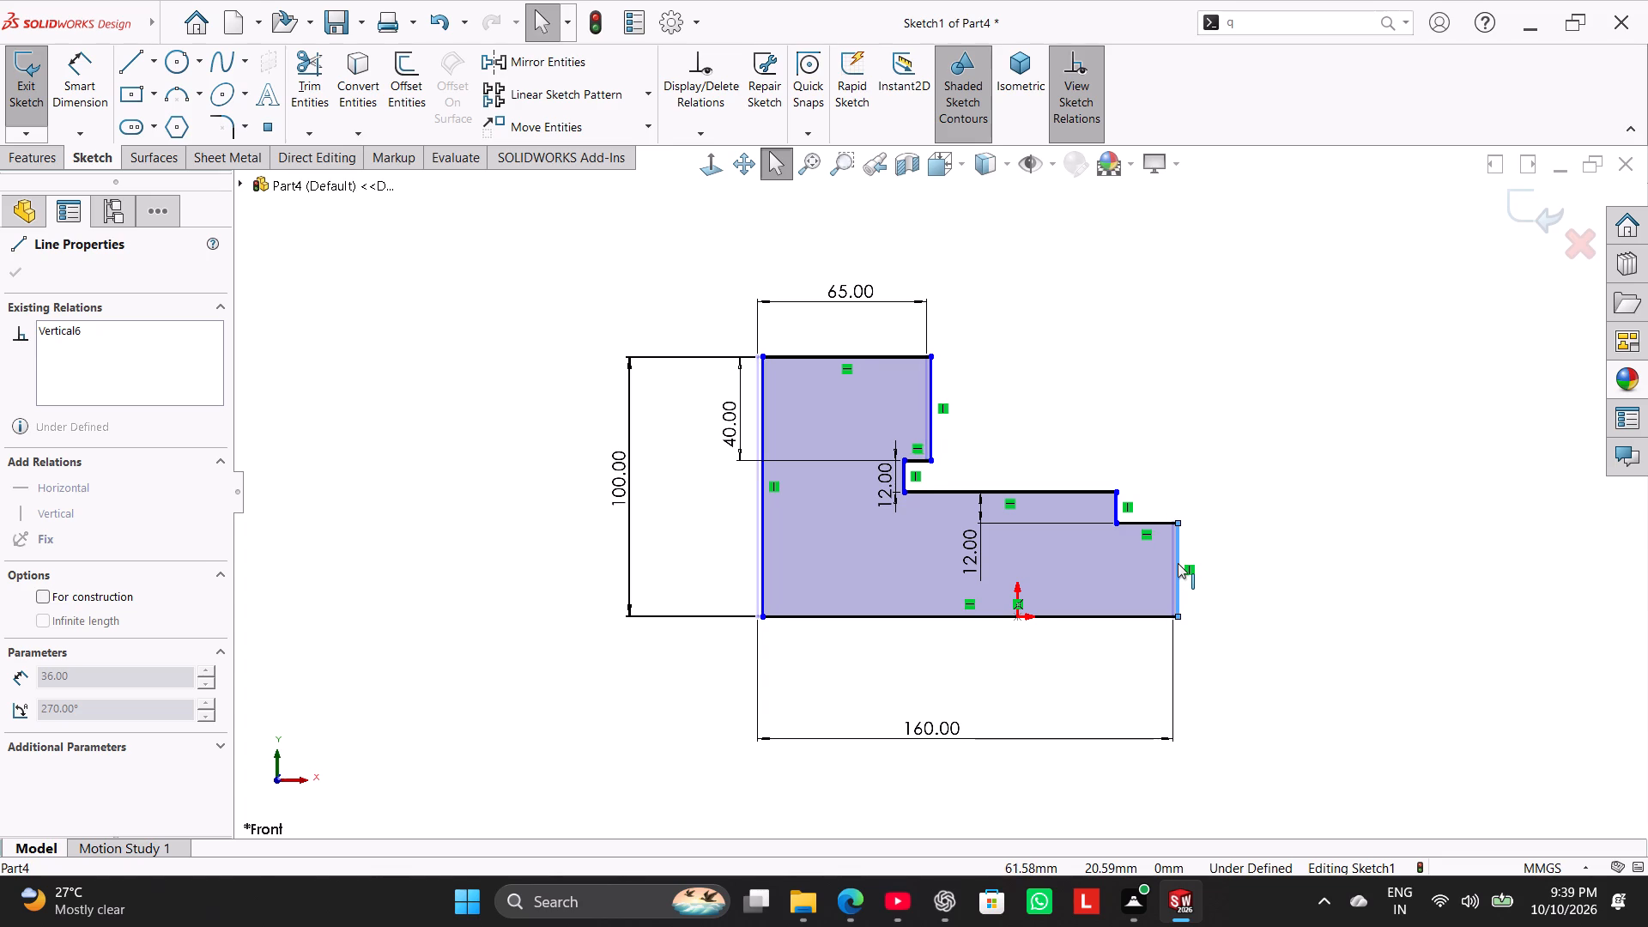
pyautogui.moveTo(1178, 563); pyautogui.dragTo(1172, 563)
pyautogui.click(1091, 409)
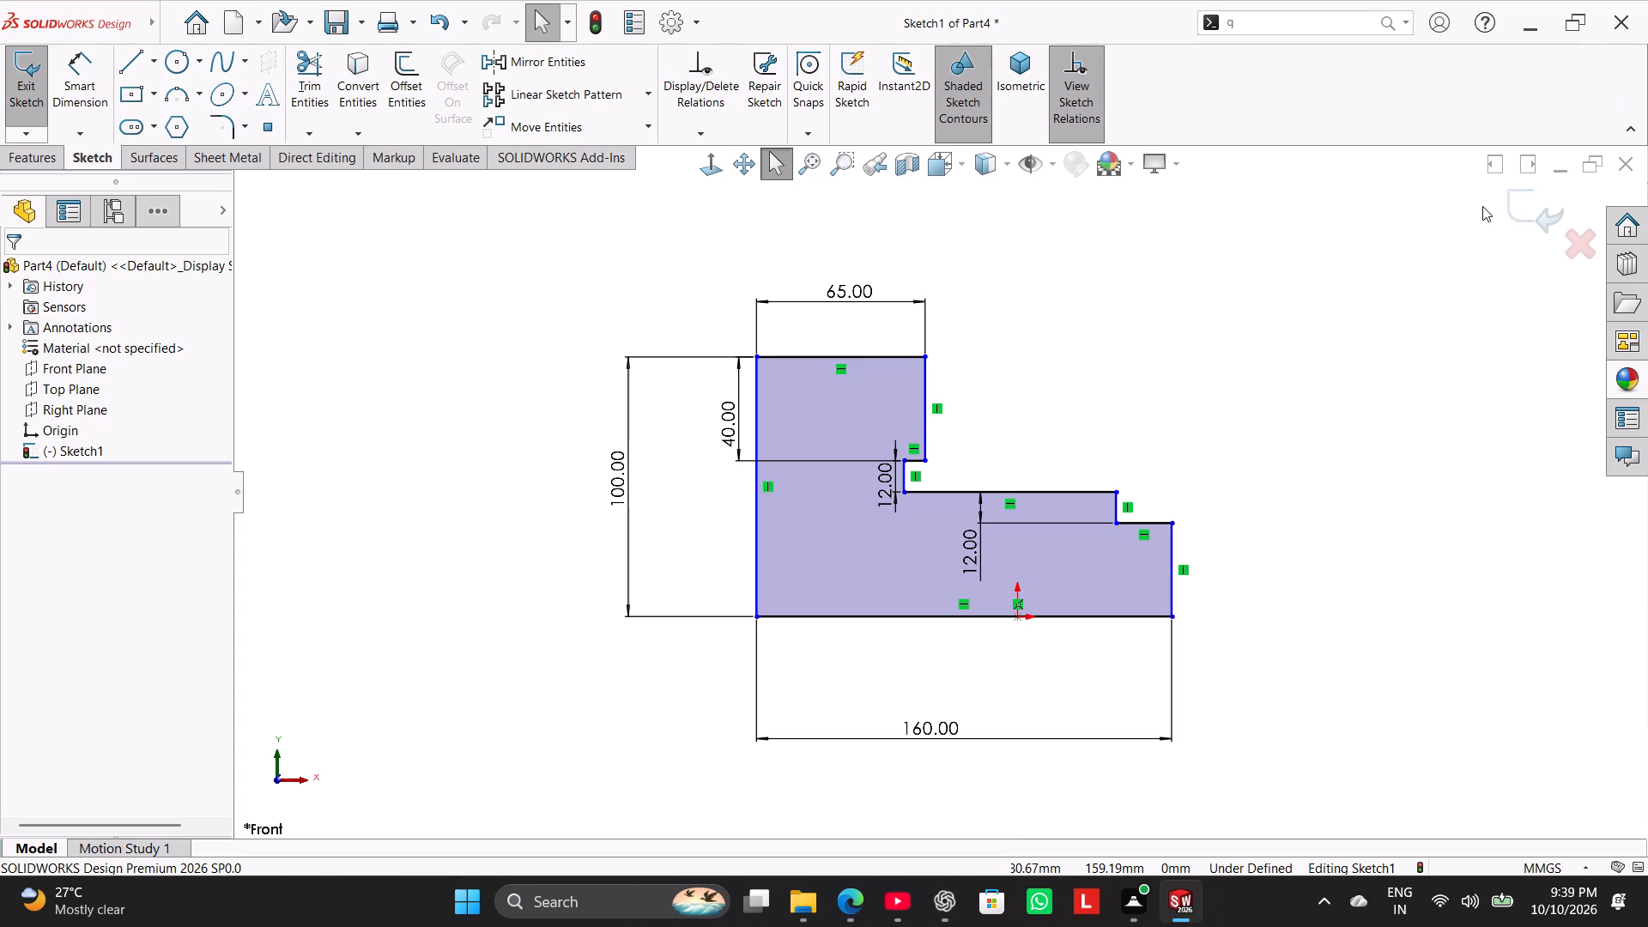
# Exit the sketch to examine the profile in right and isometric views, and reopen the sketch for editing.
pyautogui.click(84, 92)
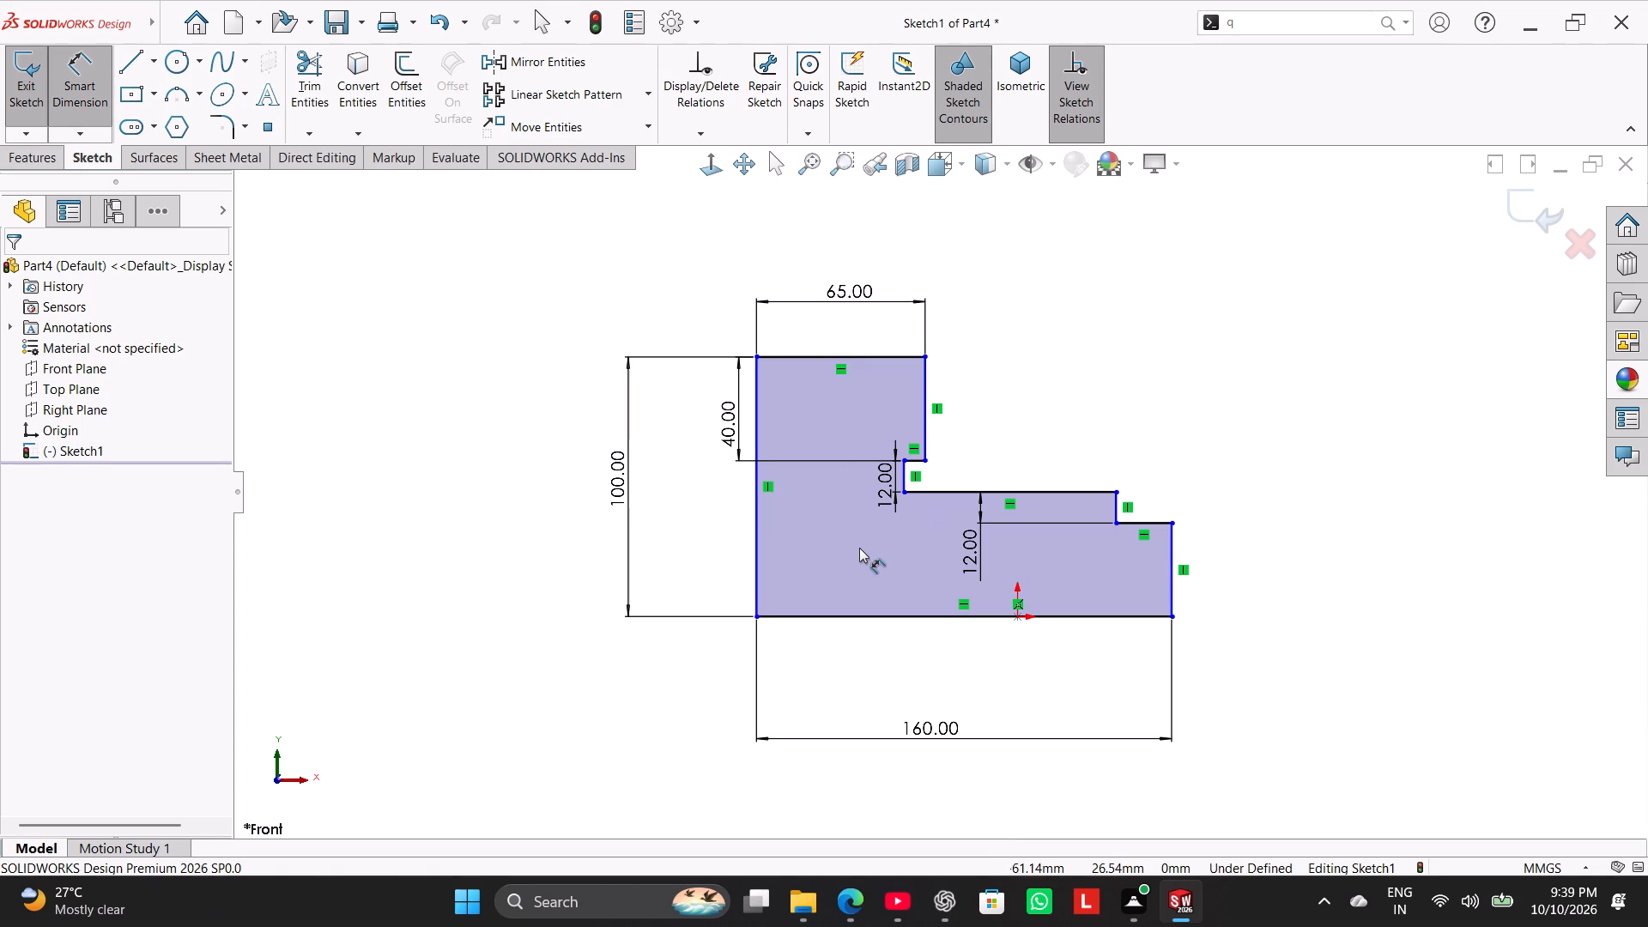
pyautogui.click(28, 89)
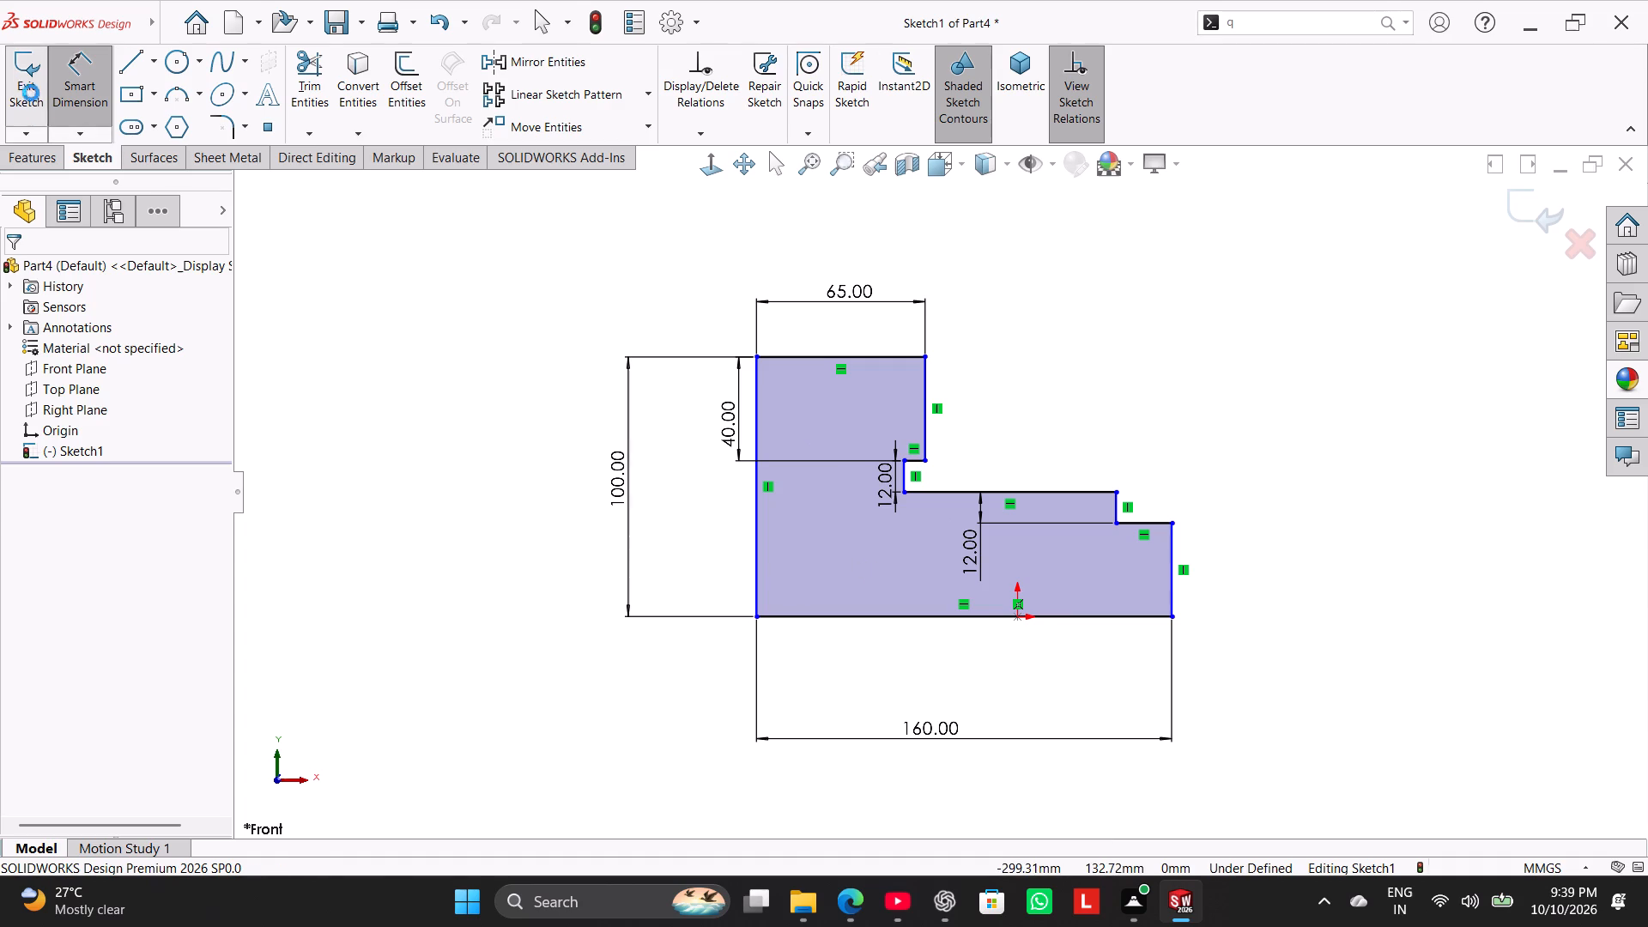
pyautogui.moveTo(386, 510); pyautogui.dragTo(773, 341, button='right')
pyautogui.moveTo(615, 428); pyautogui.dragTo(863, 349, button='right')
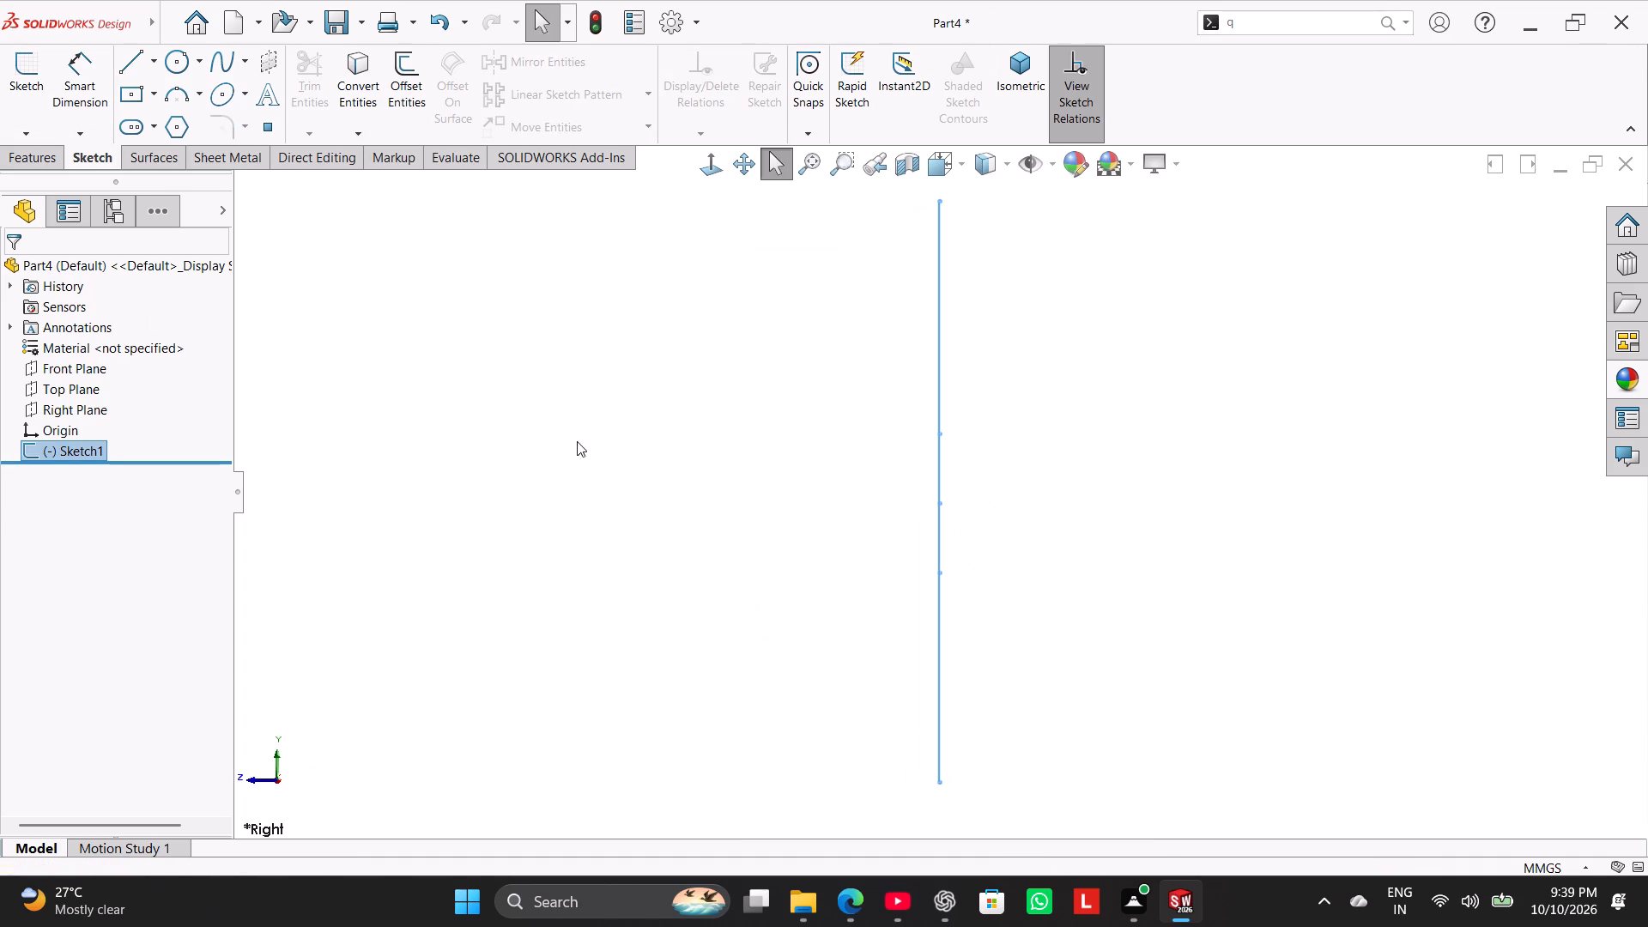
pyautogui.moveTo(534, 542); pyautogui.dragTo(738, 338, button='right')
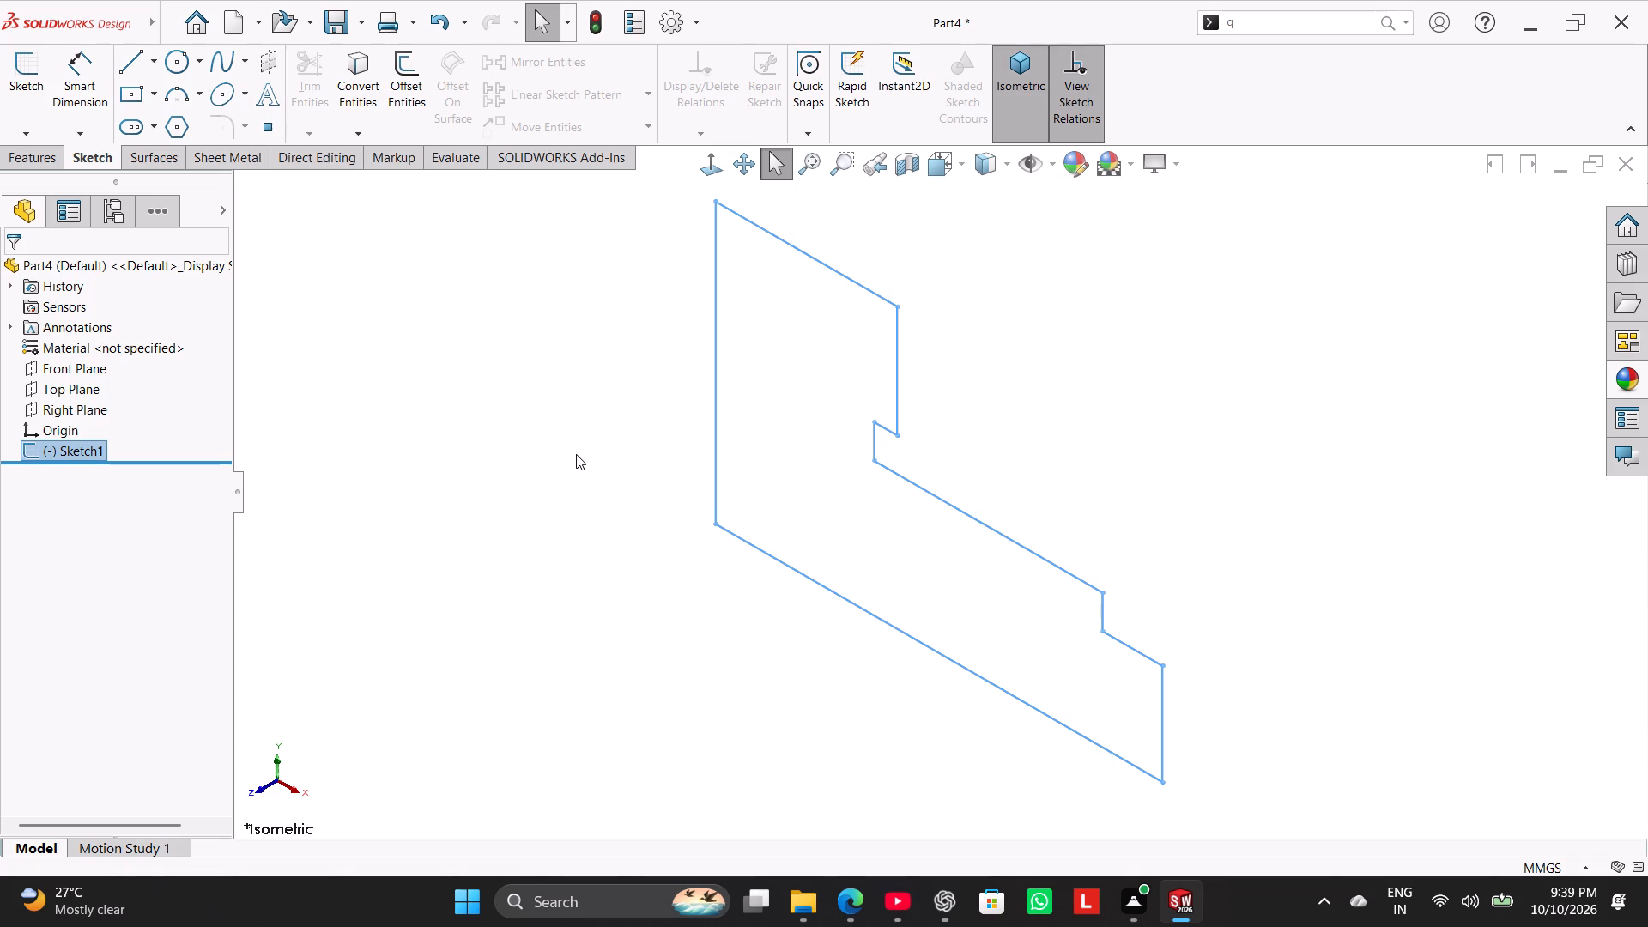
pyautogui.click(38, 93)
pyautogui.scroll(1, 557, 492)
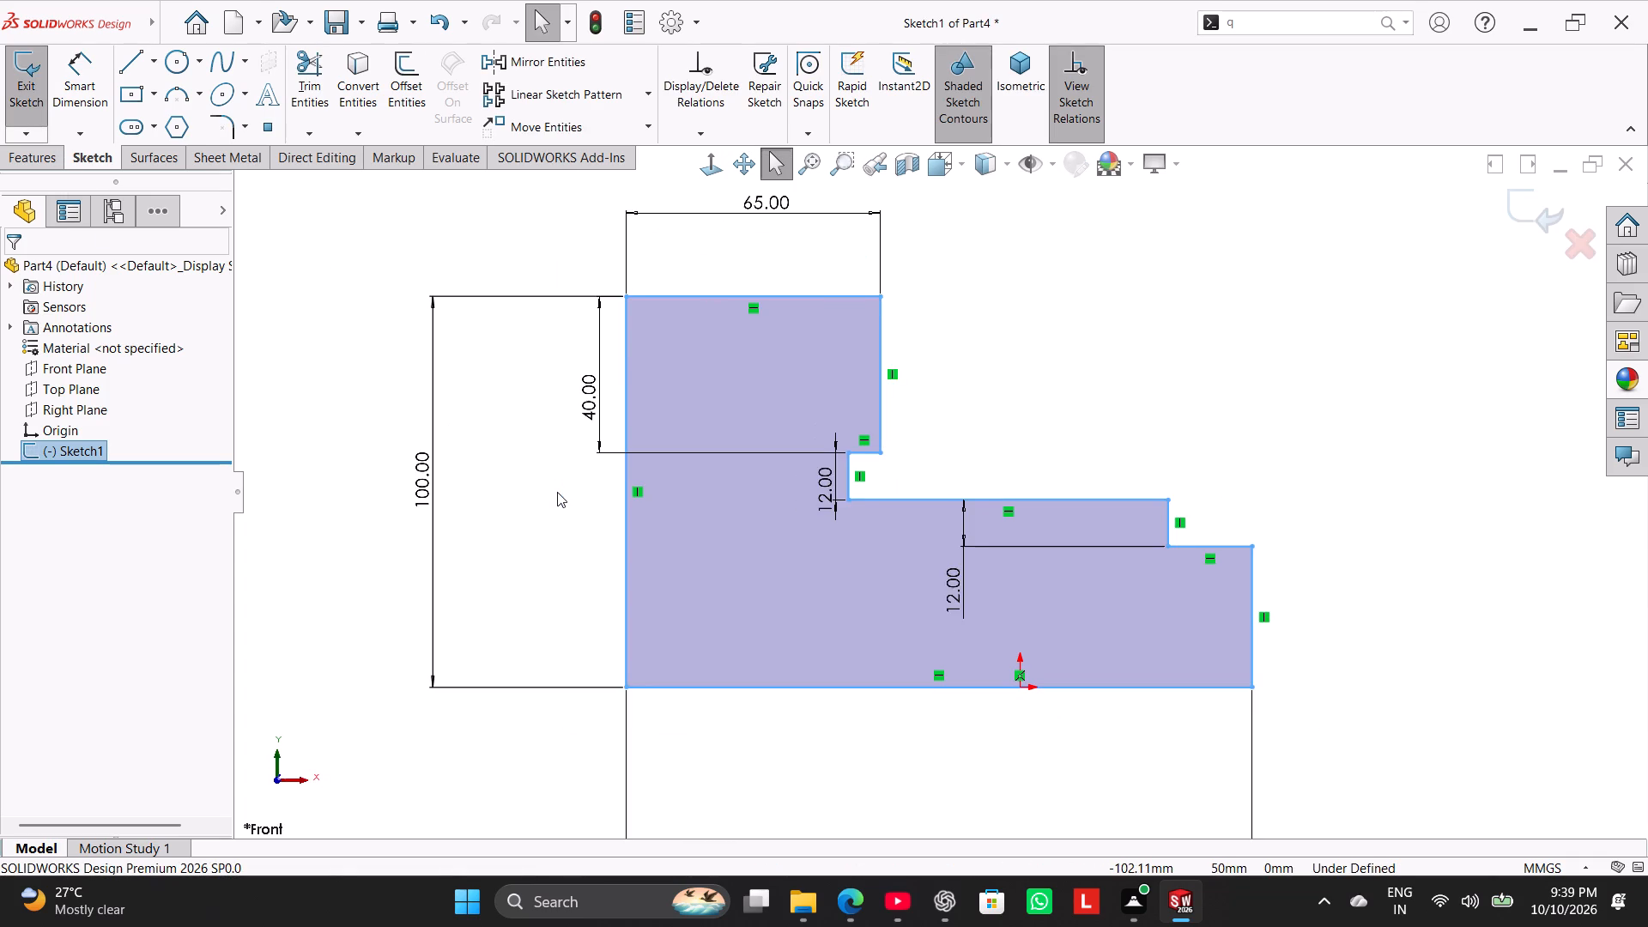
pyautogui.scroll(1, 471, 389)
pyautogui.click(390, 349)
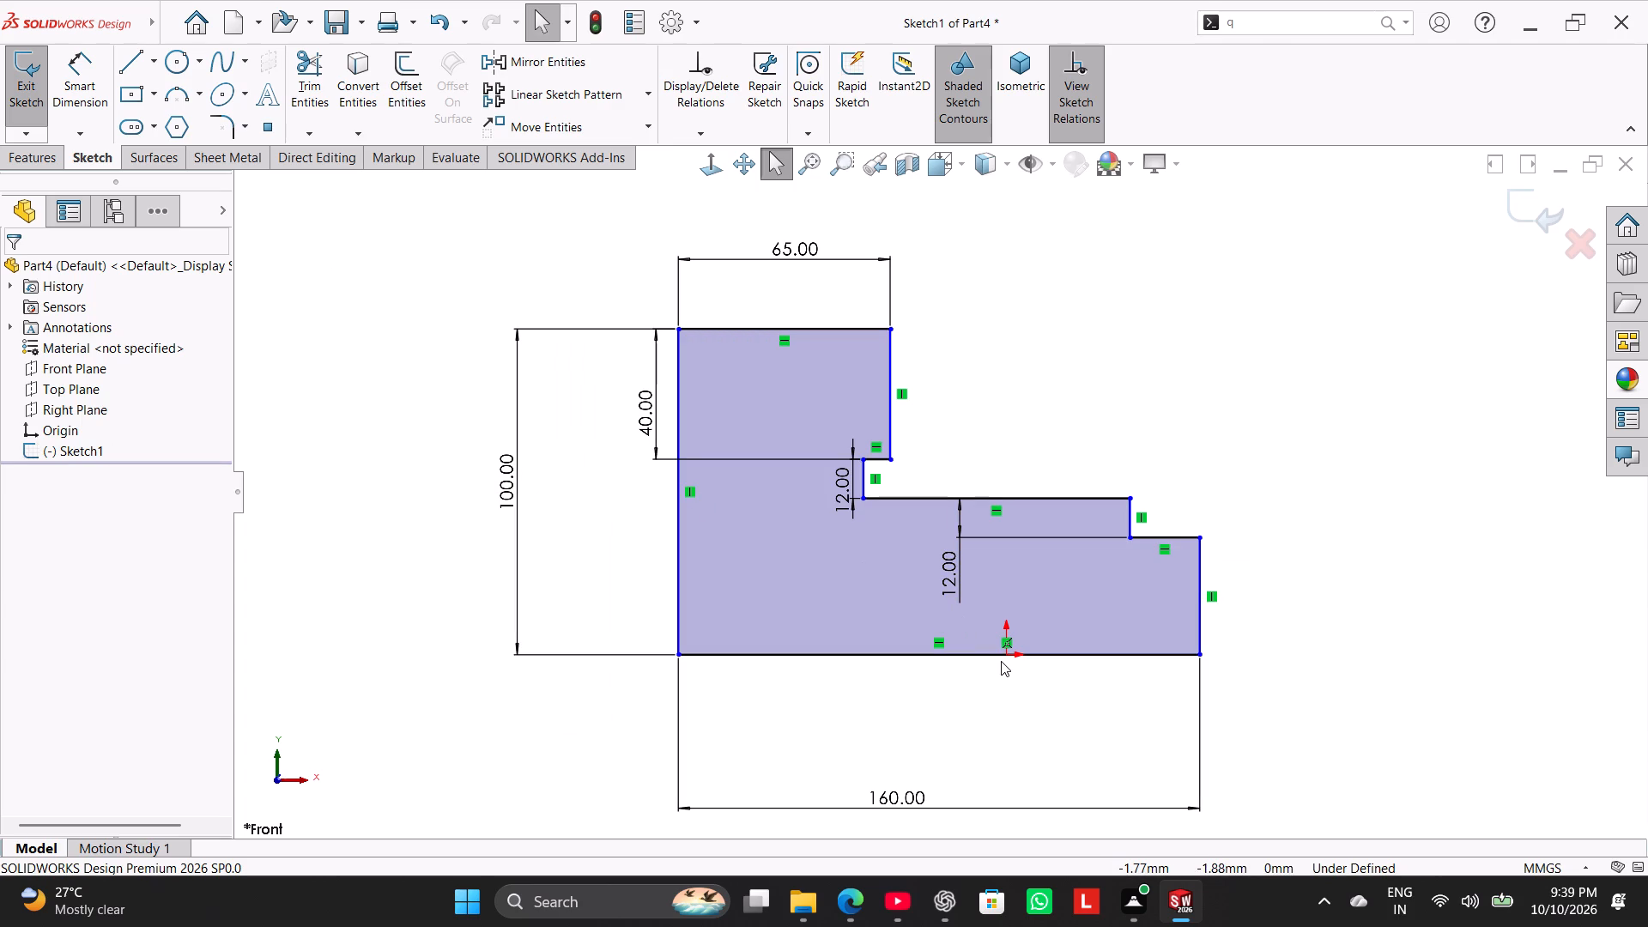
# Dimension the horizontal distance from the origin to the profile's short end edge at 35 mm and exit the sketch.
pyautogui.click(70, 70)
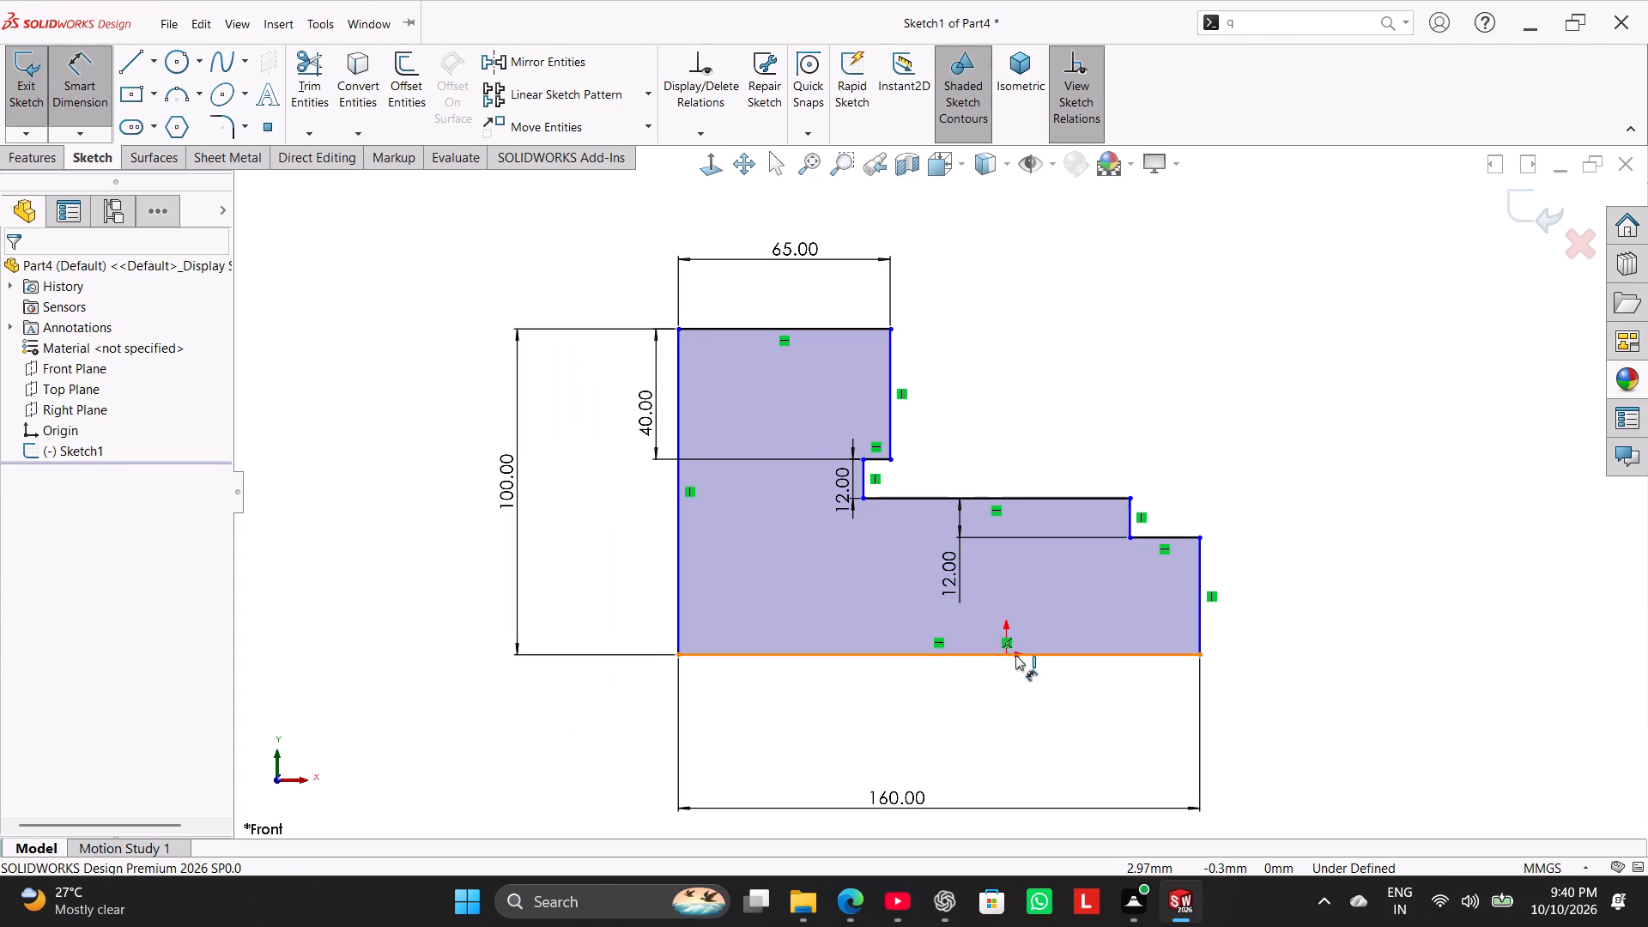
pyautogui.click(1009, 655)
pyautogui.click(1201, 615)
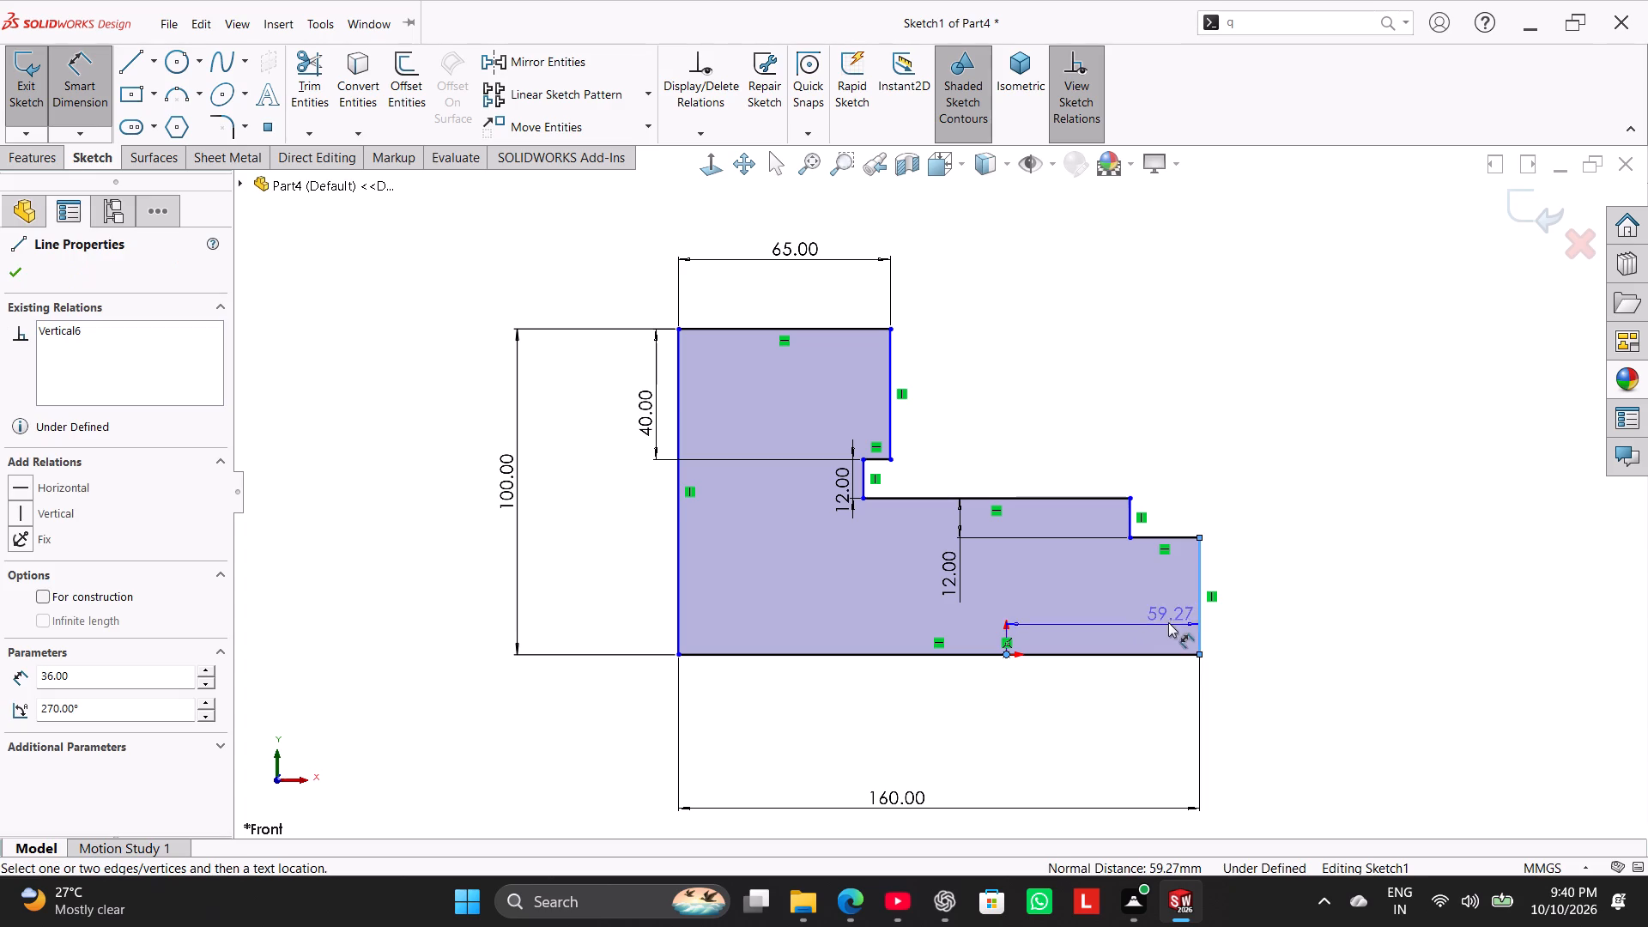
pyautogui.click(1146, 708)
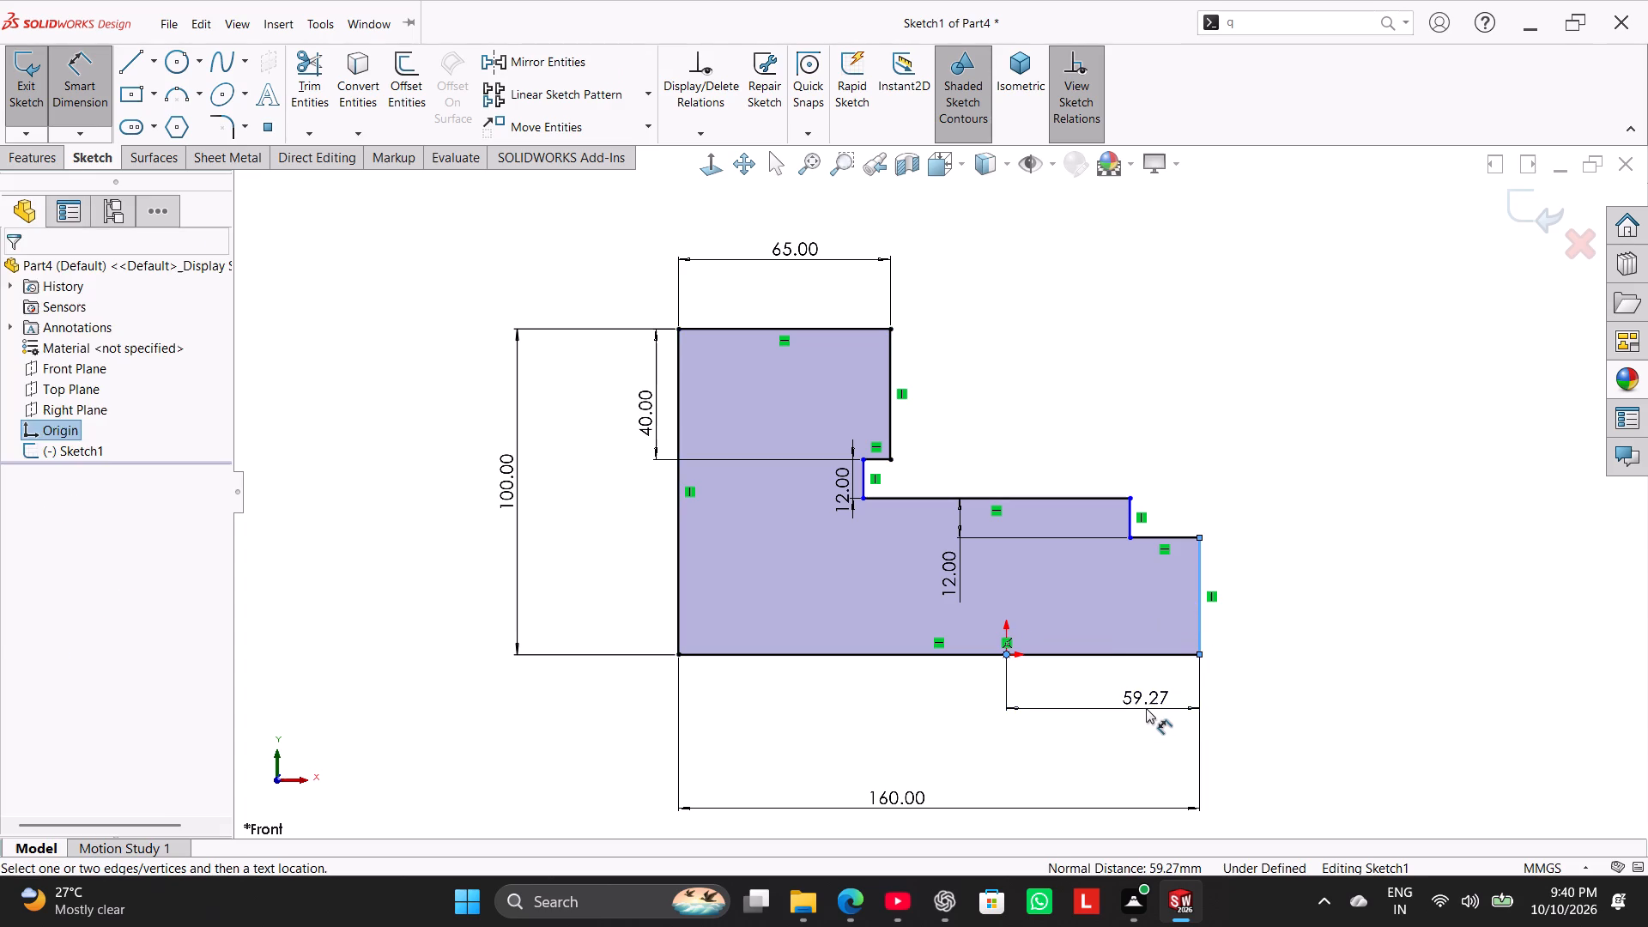
pyautogui.press('3')
pyautogui.press('5')
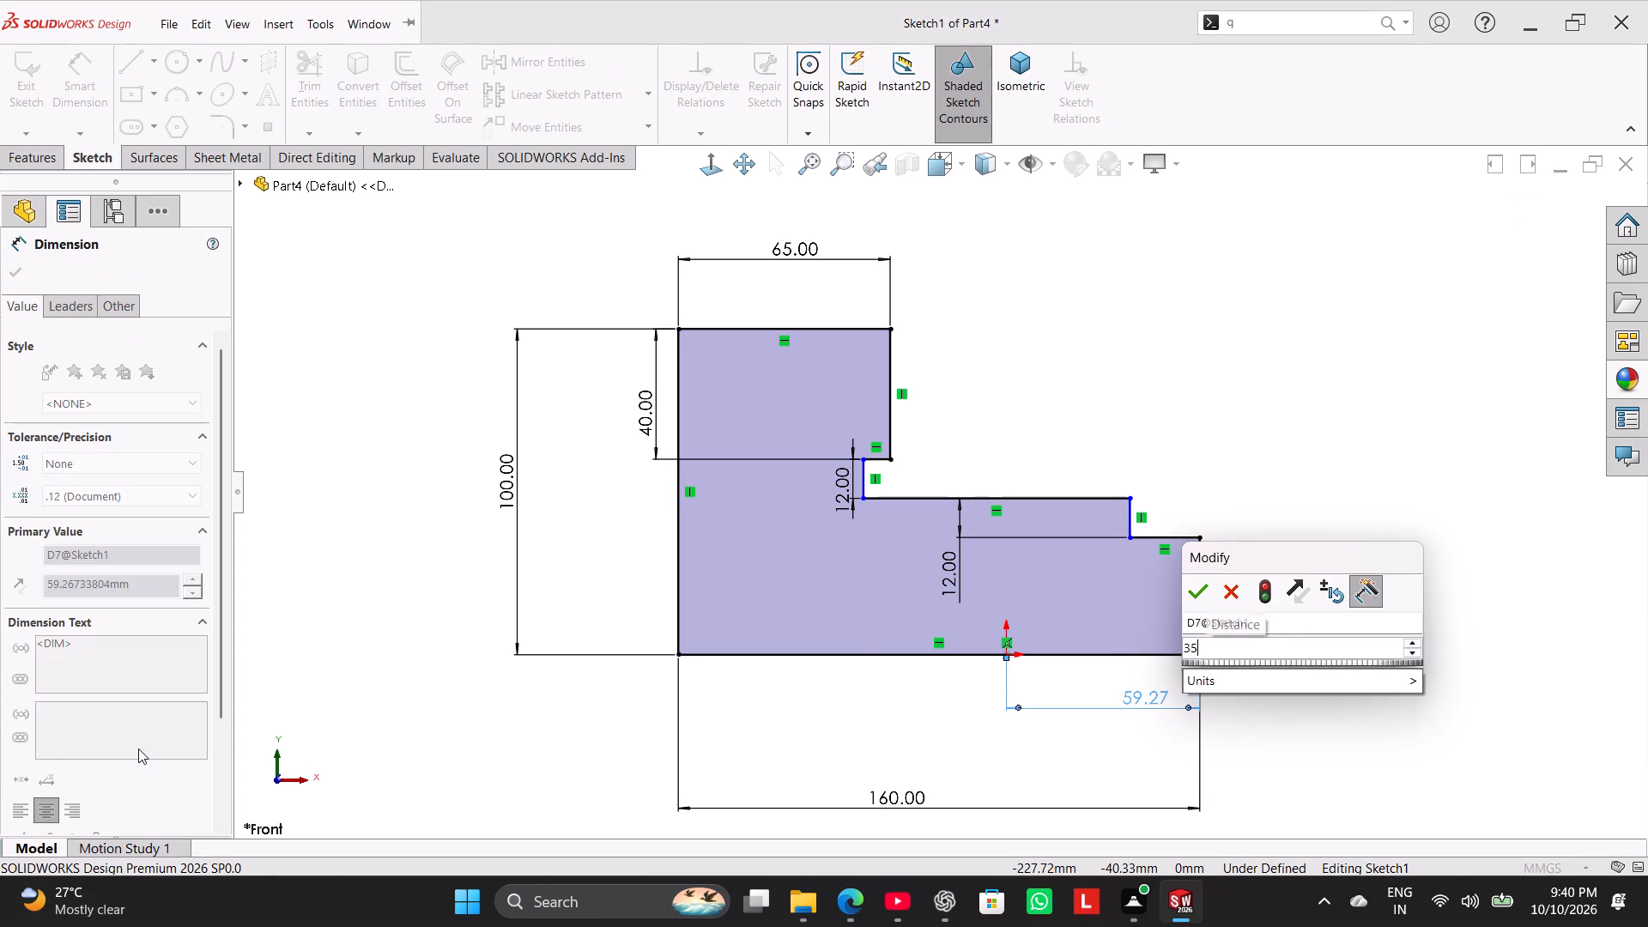
pyautogui.press('Return')
pyautogui.rightClick(1151, 305)
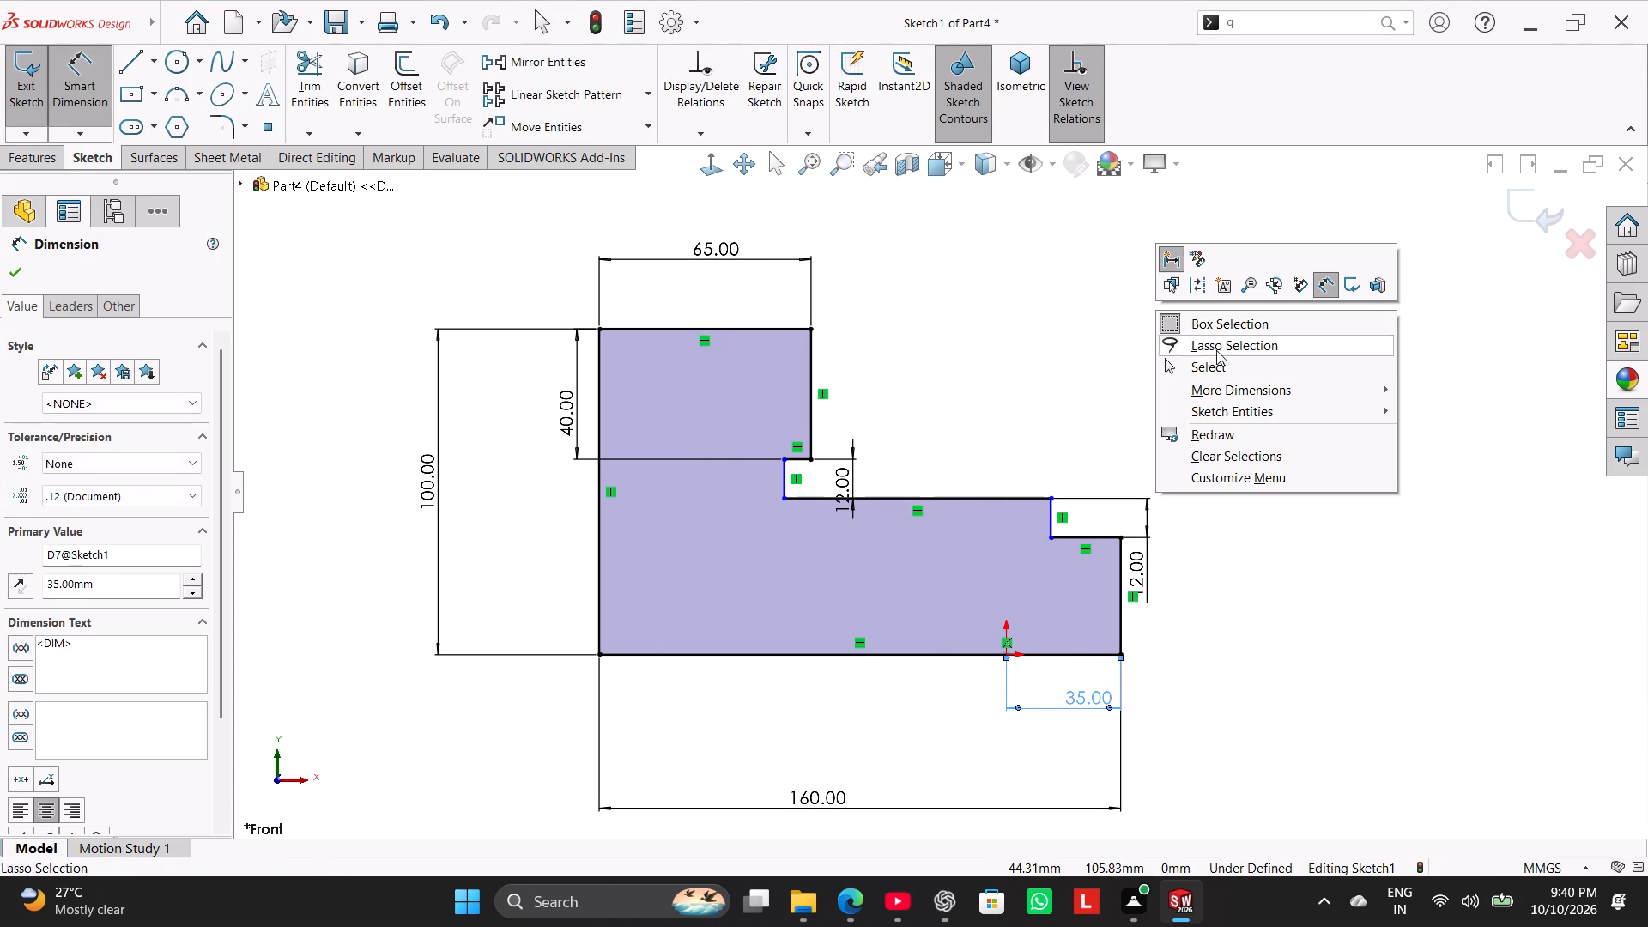
pyautogui.click(1224, 367)
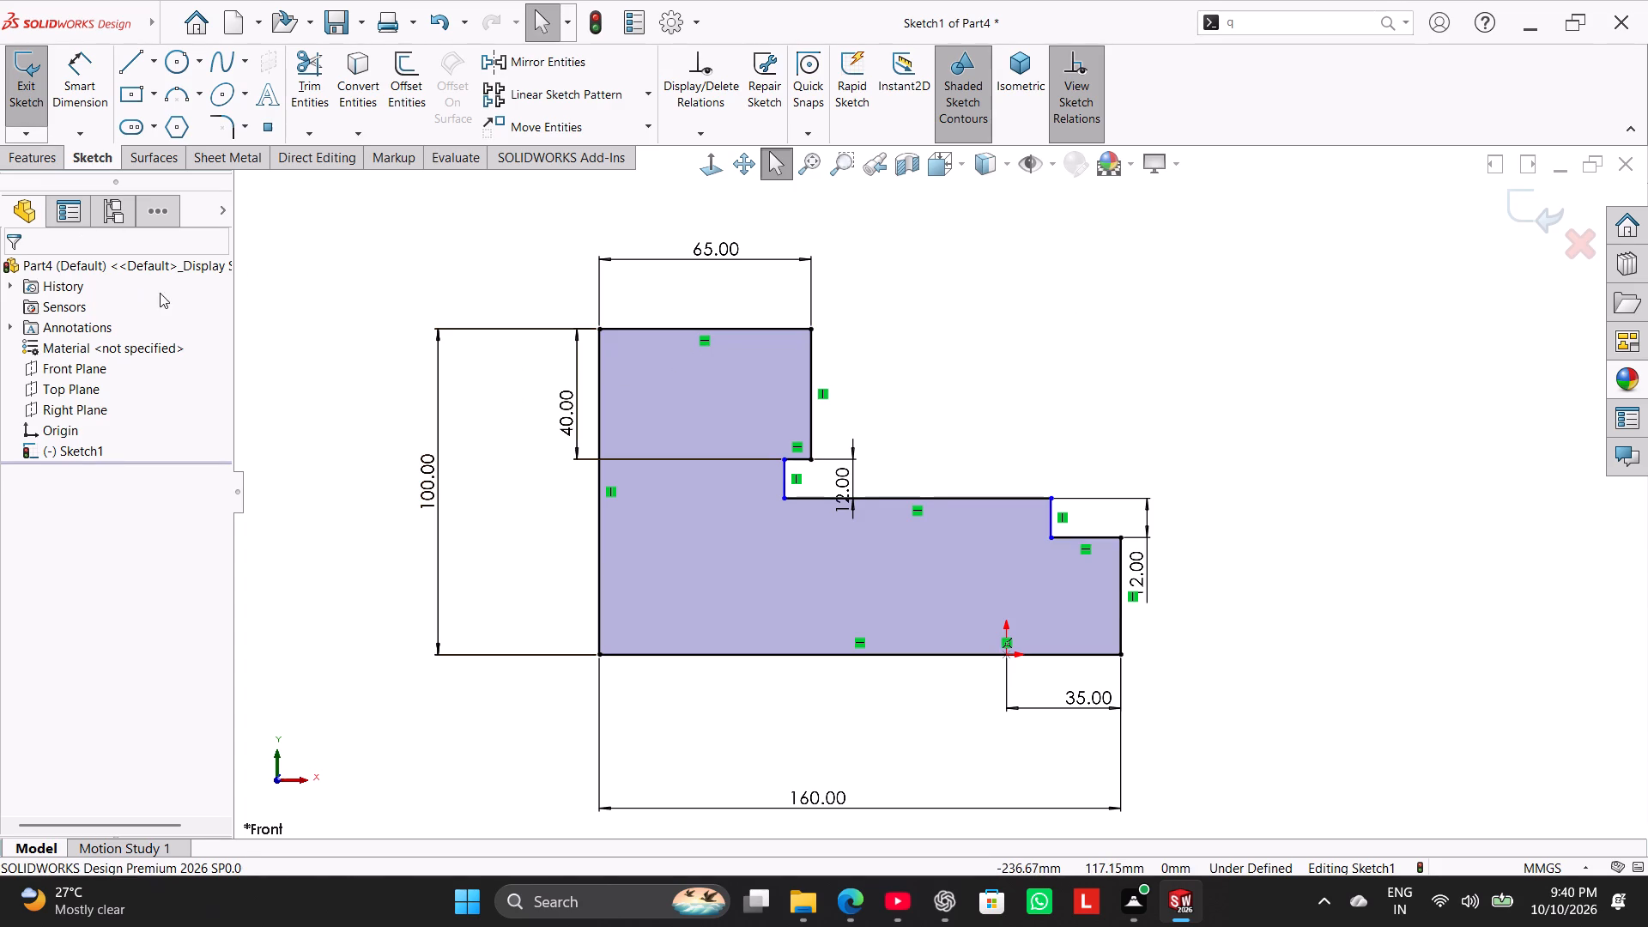
pyautogui.click(29, 88)
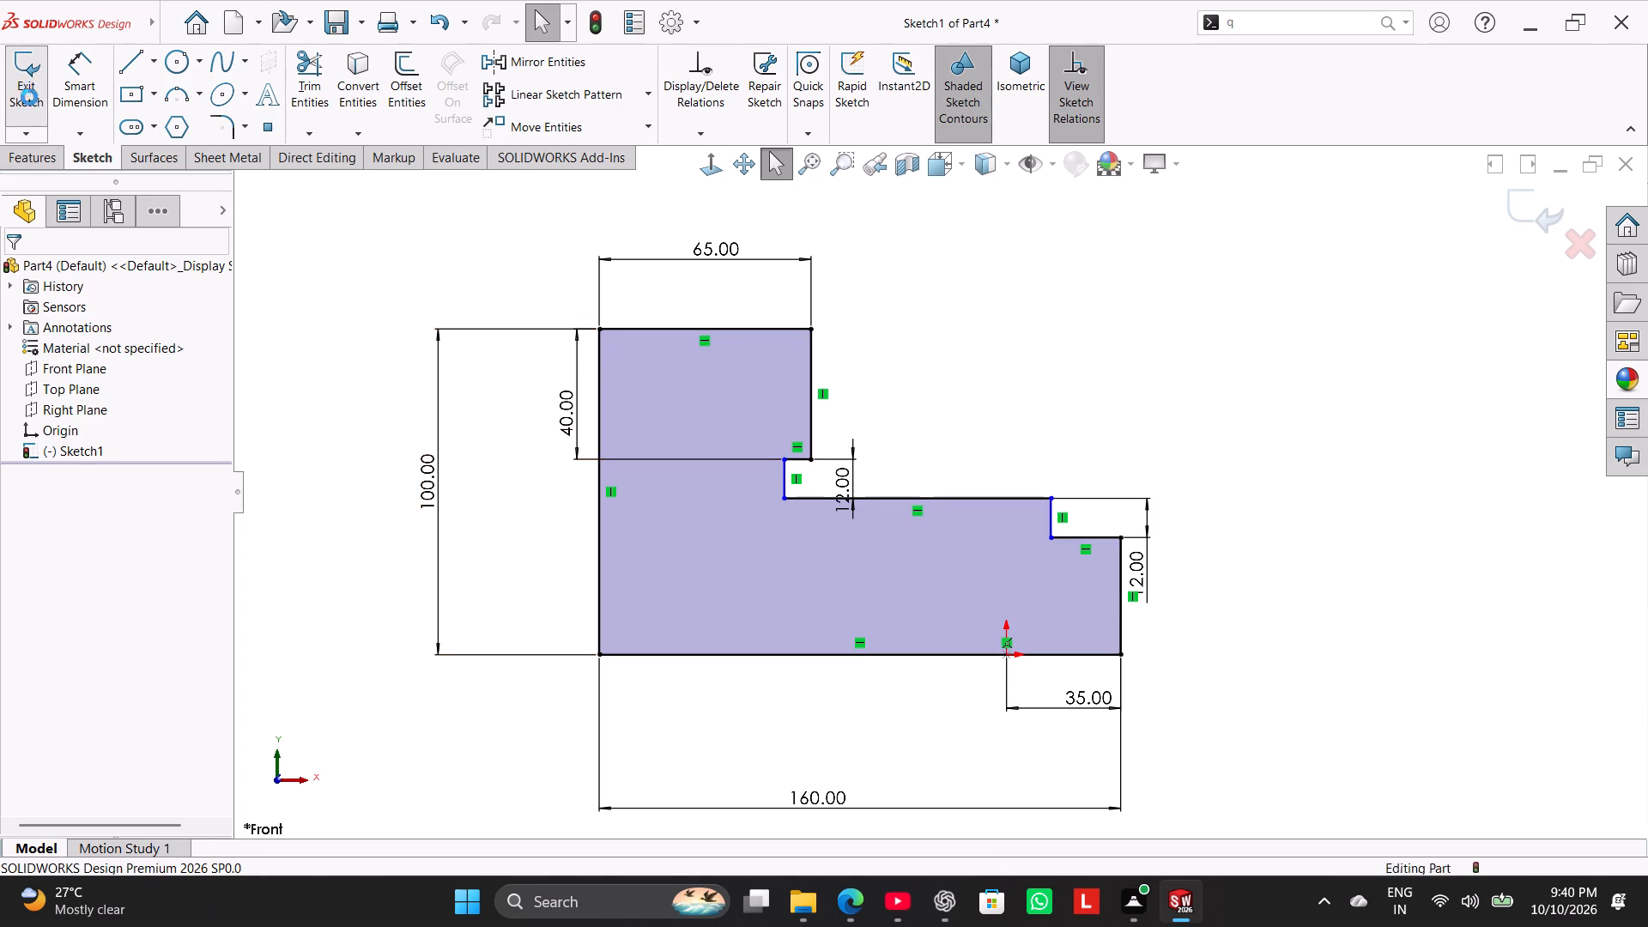
# Extrude the stepped profile sketch 65 mm as a Mid Plane boss.
pyautogui.moveTo(470, 297); pyautogui.dragTo(396, 398, button='middle')
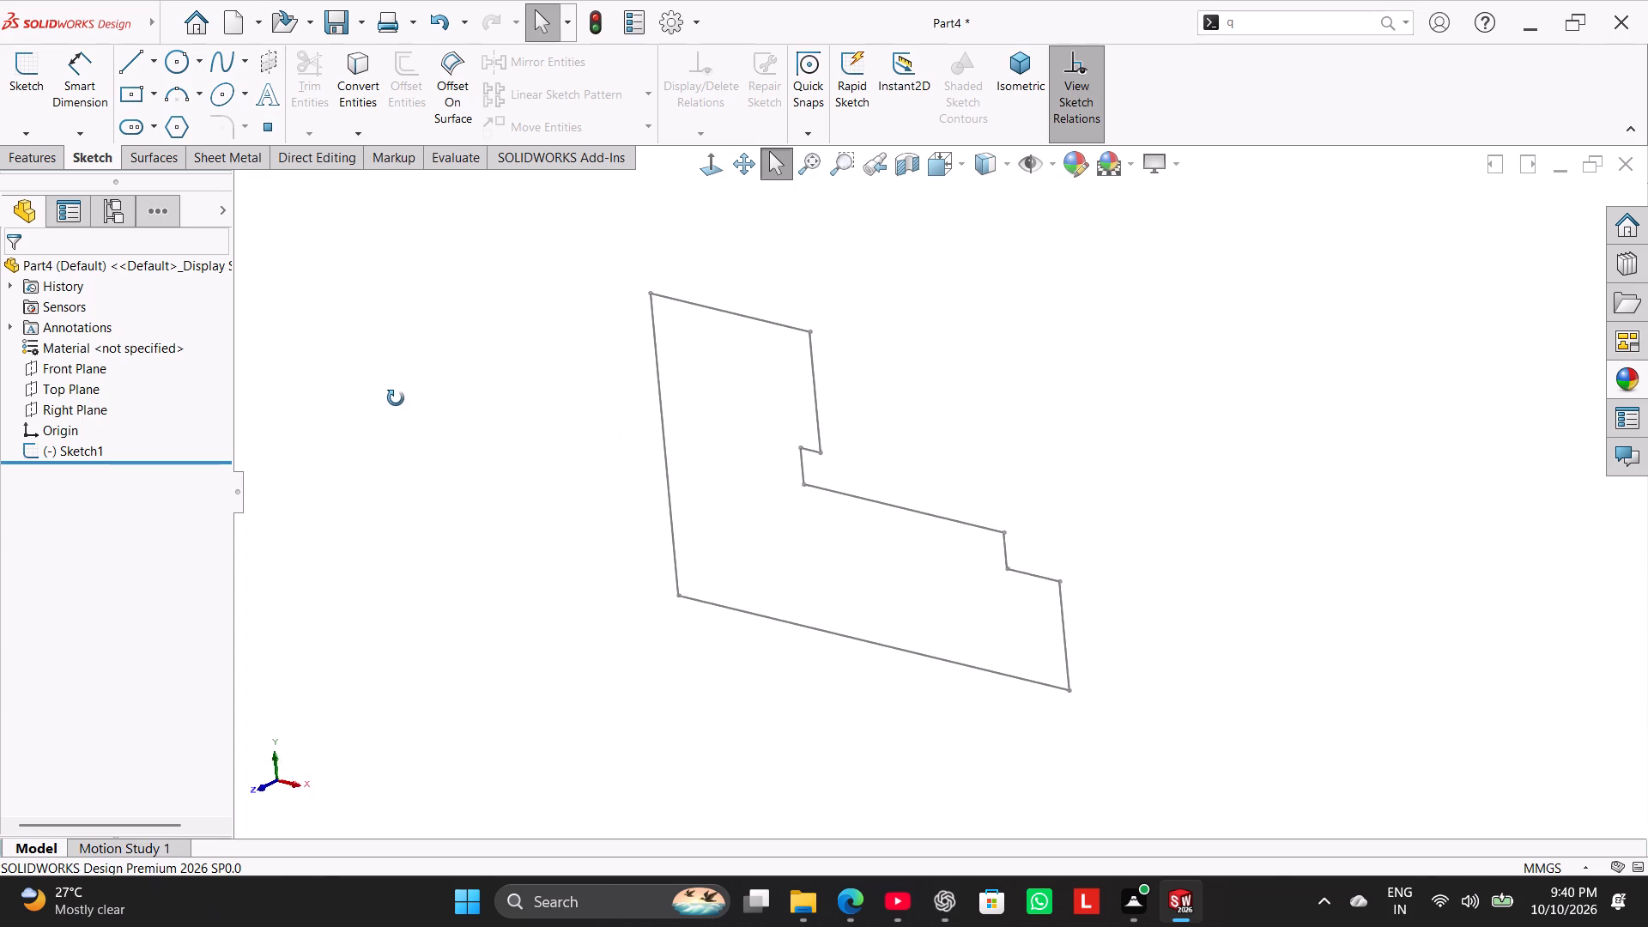
pyautogui.moveTo(396, 398); pyautogui.dragTo(413, 415, button='middle')
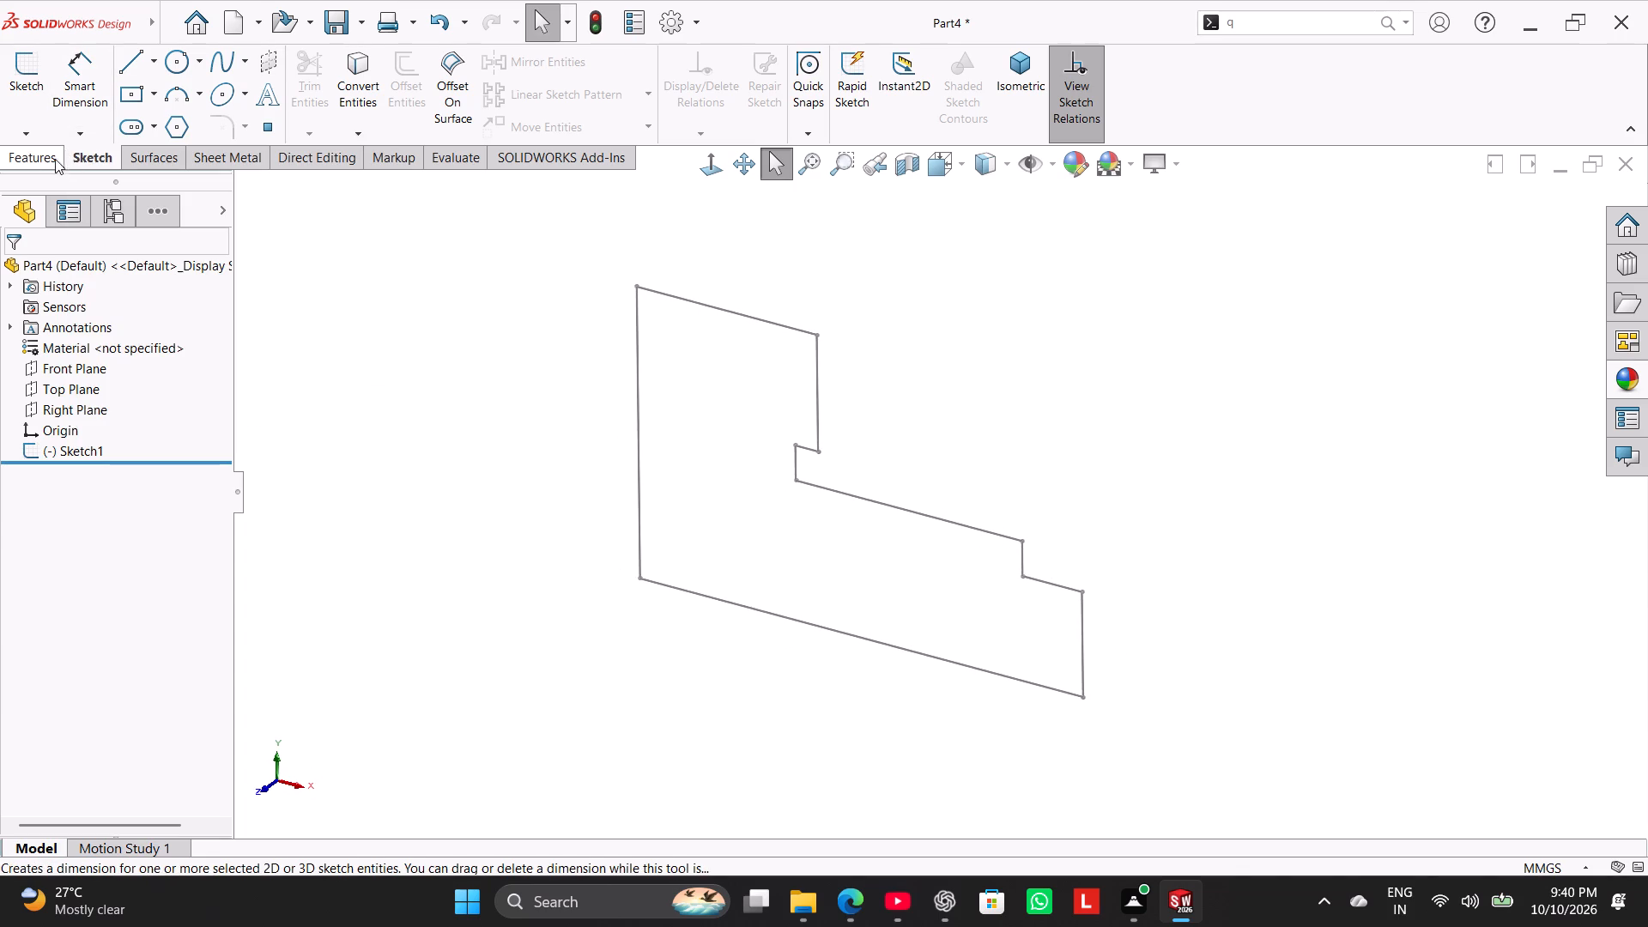
pyautogui.click(51, 154)
pyautogui.click(49, 100)
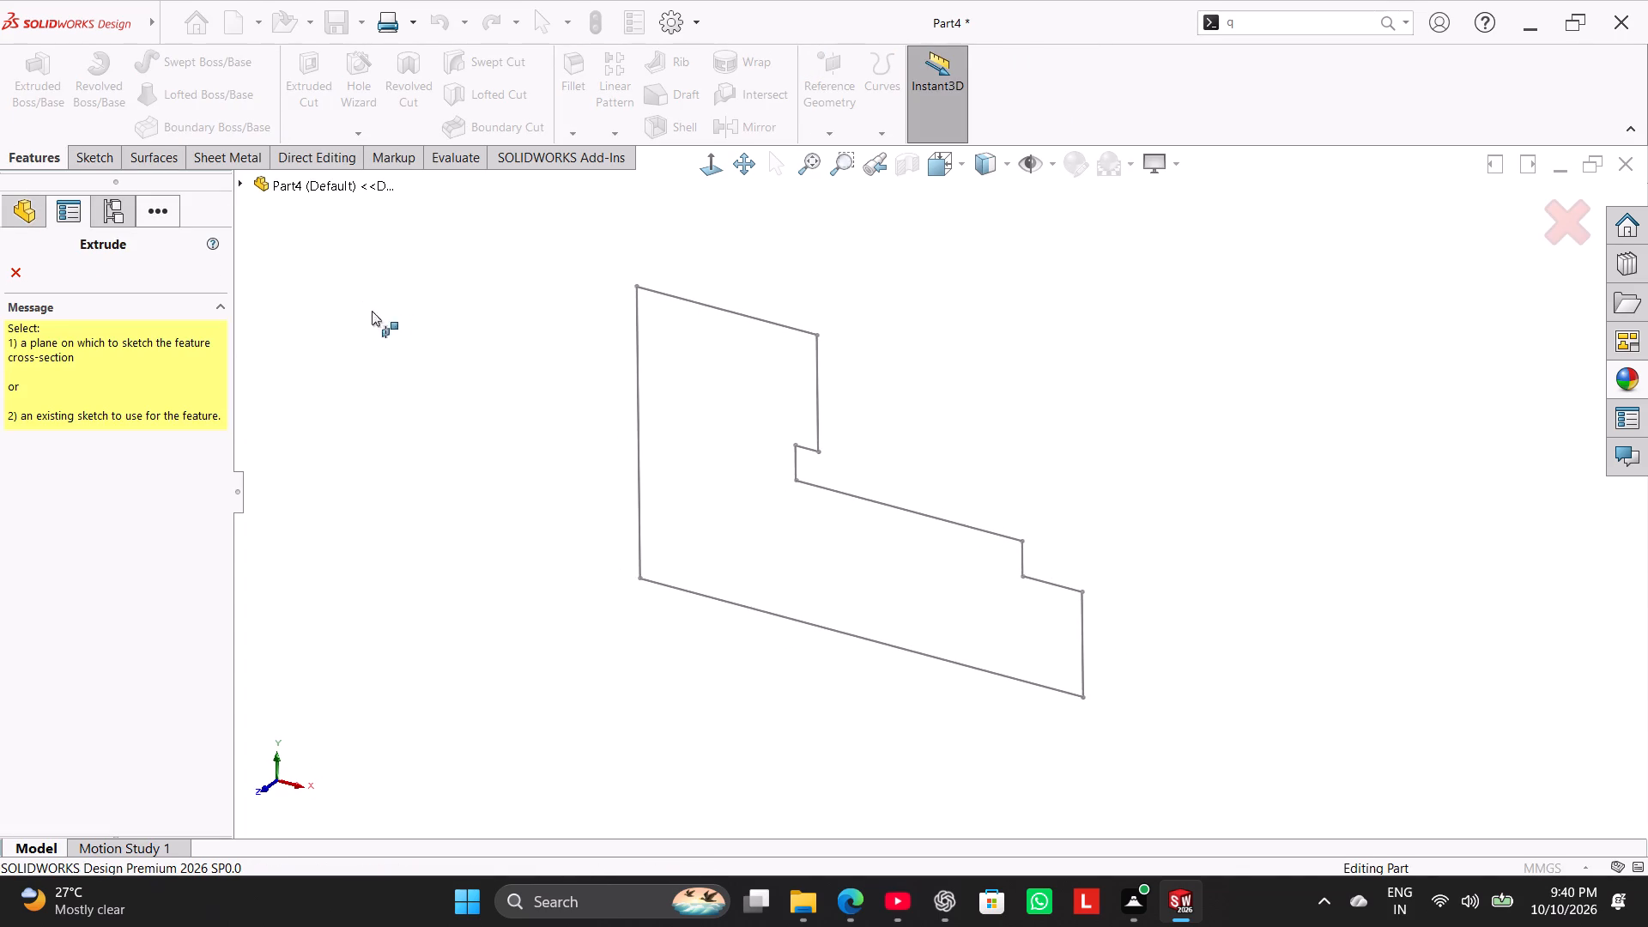
pyautogui.click(243, 179)
pyautogui.click(327, 369)
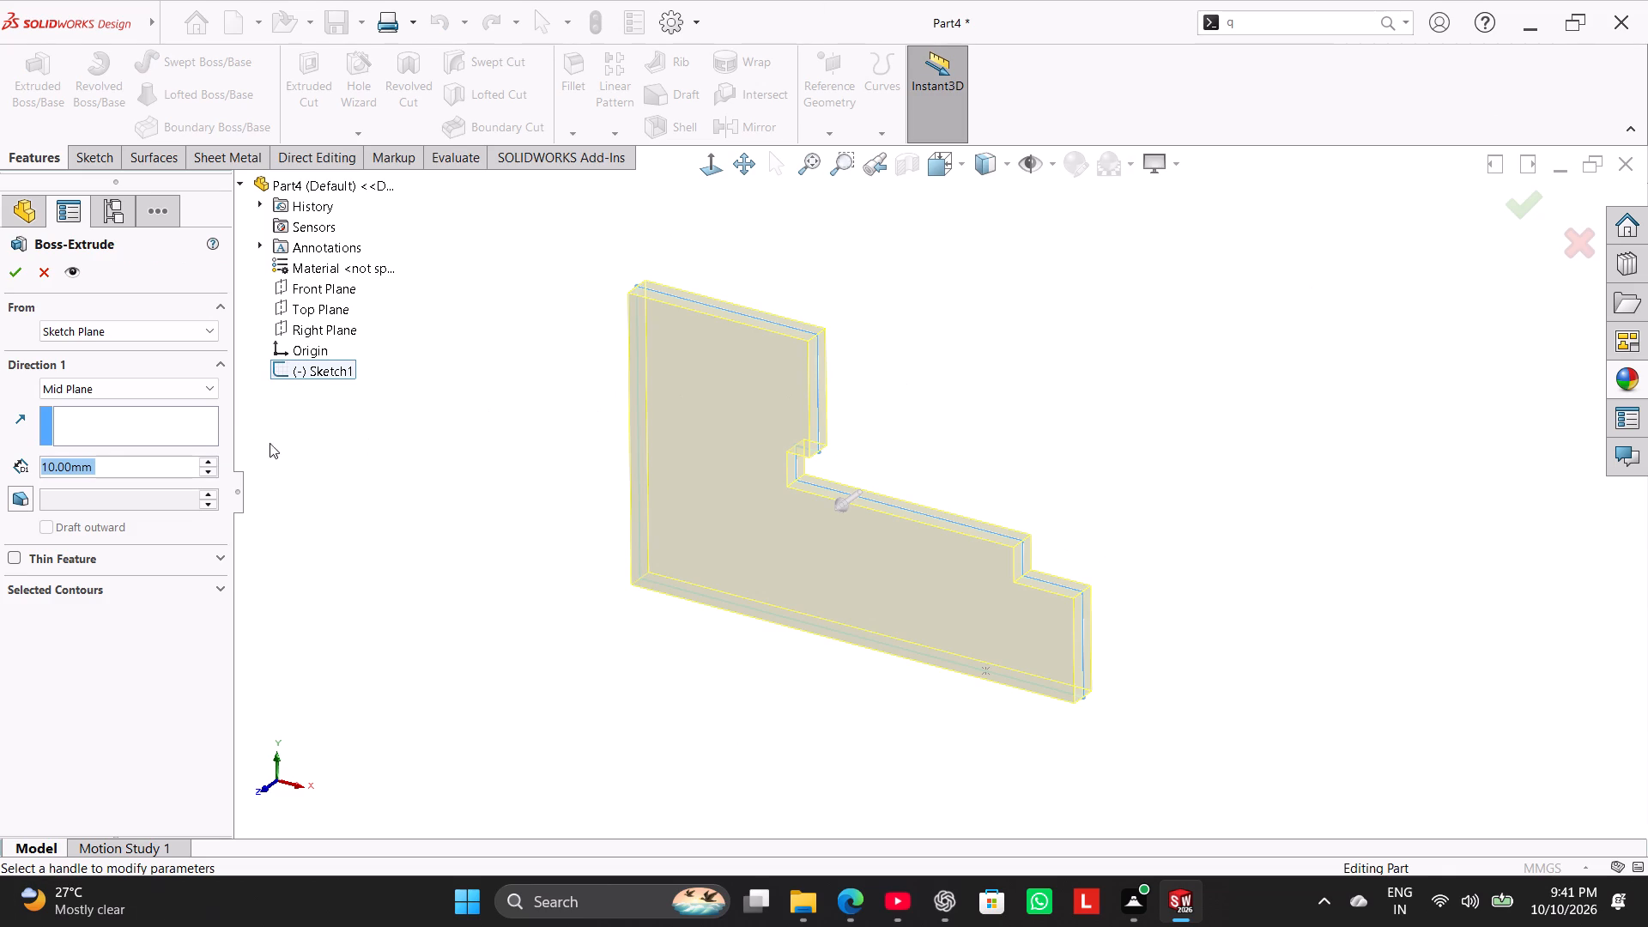
pyautogui.doubleClick(172, 462)
pyautogui.press('6')
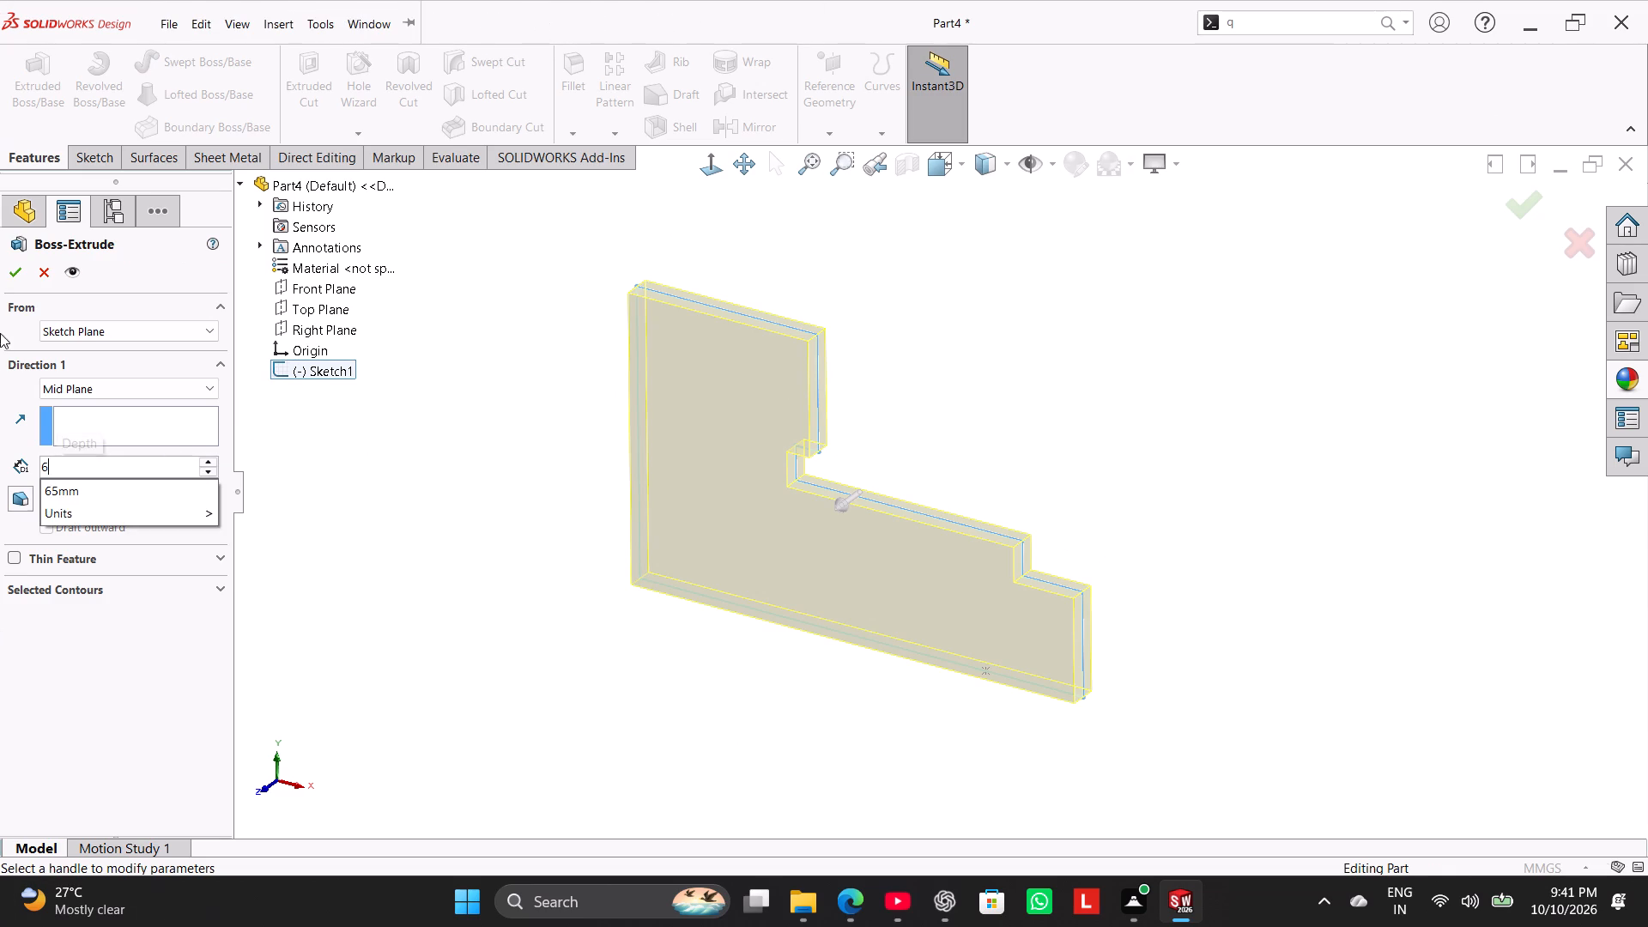
pyautogui.press('5')
pyautogui.press('Return')
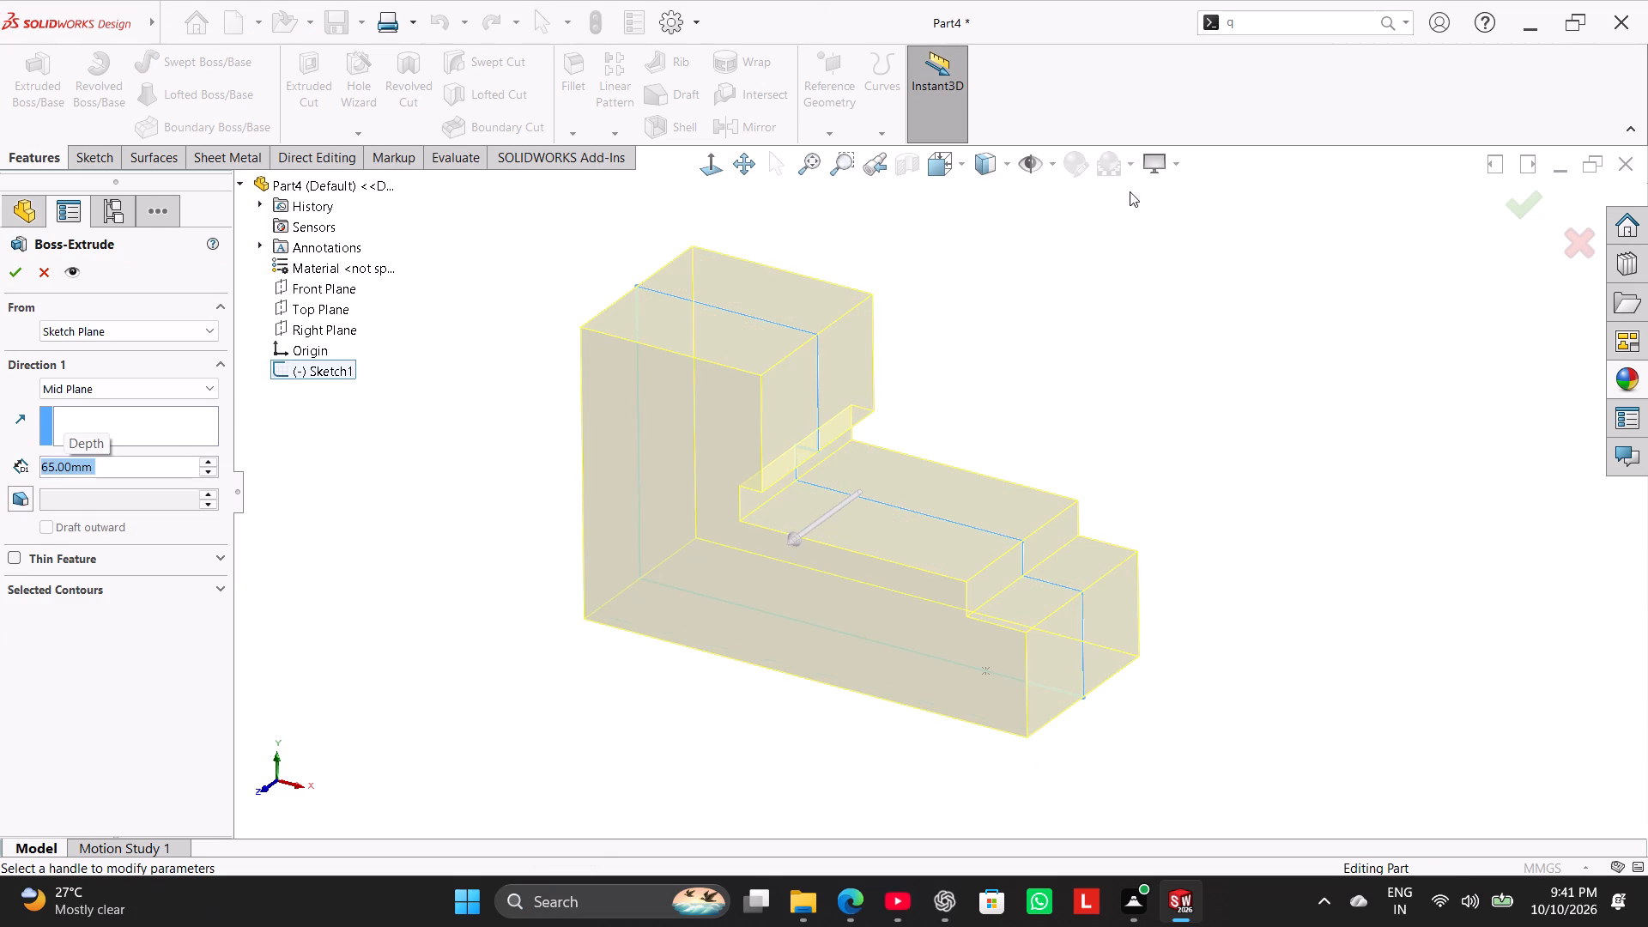
pyautogui.click(9, 280)
pyautogui.click(260, 420)
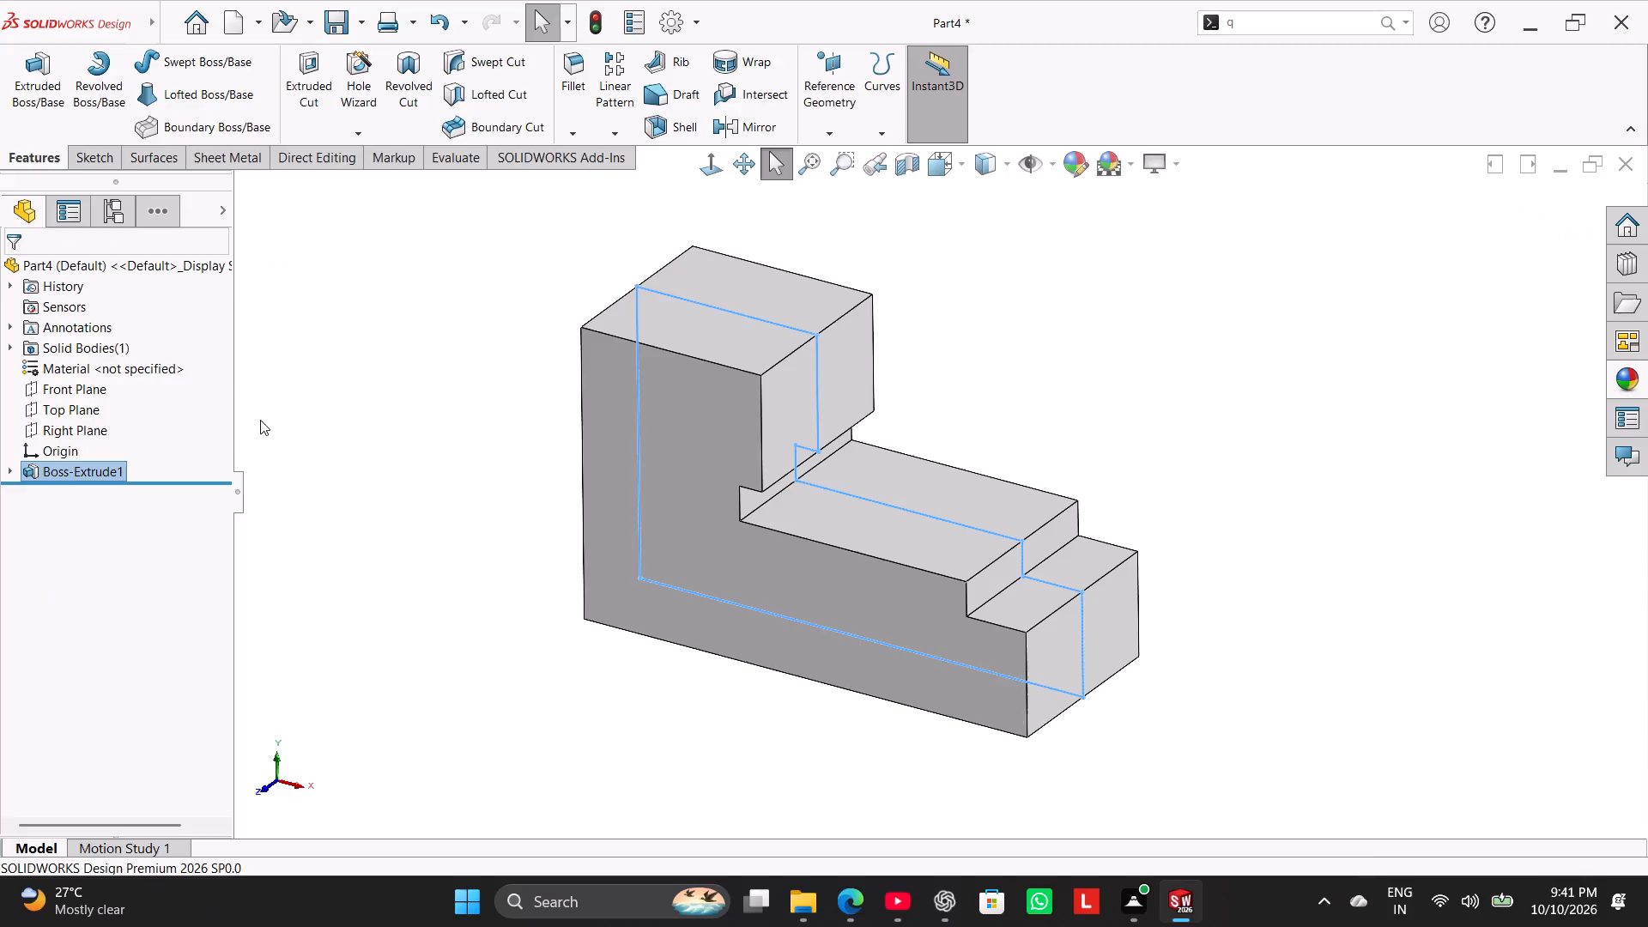
# Examine the extruded stepped body and its undercut from several angles.
pyautogui.middleClick(1268, 367)
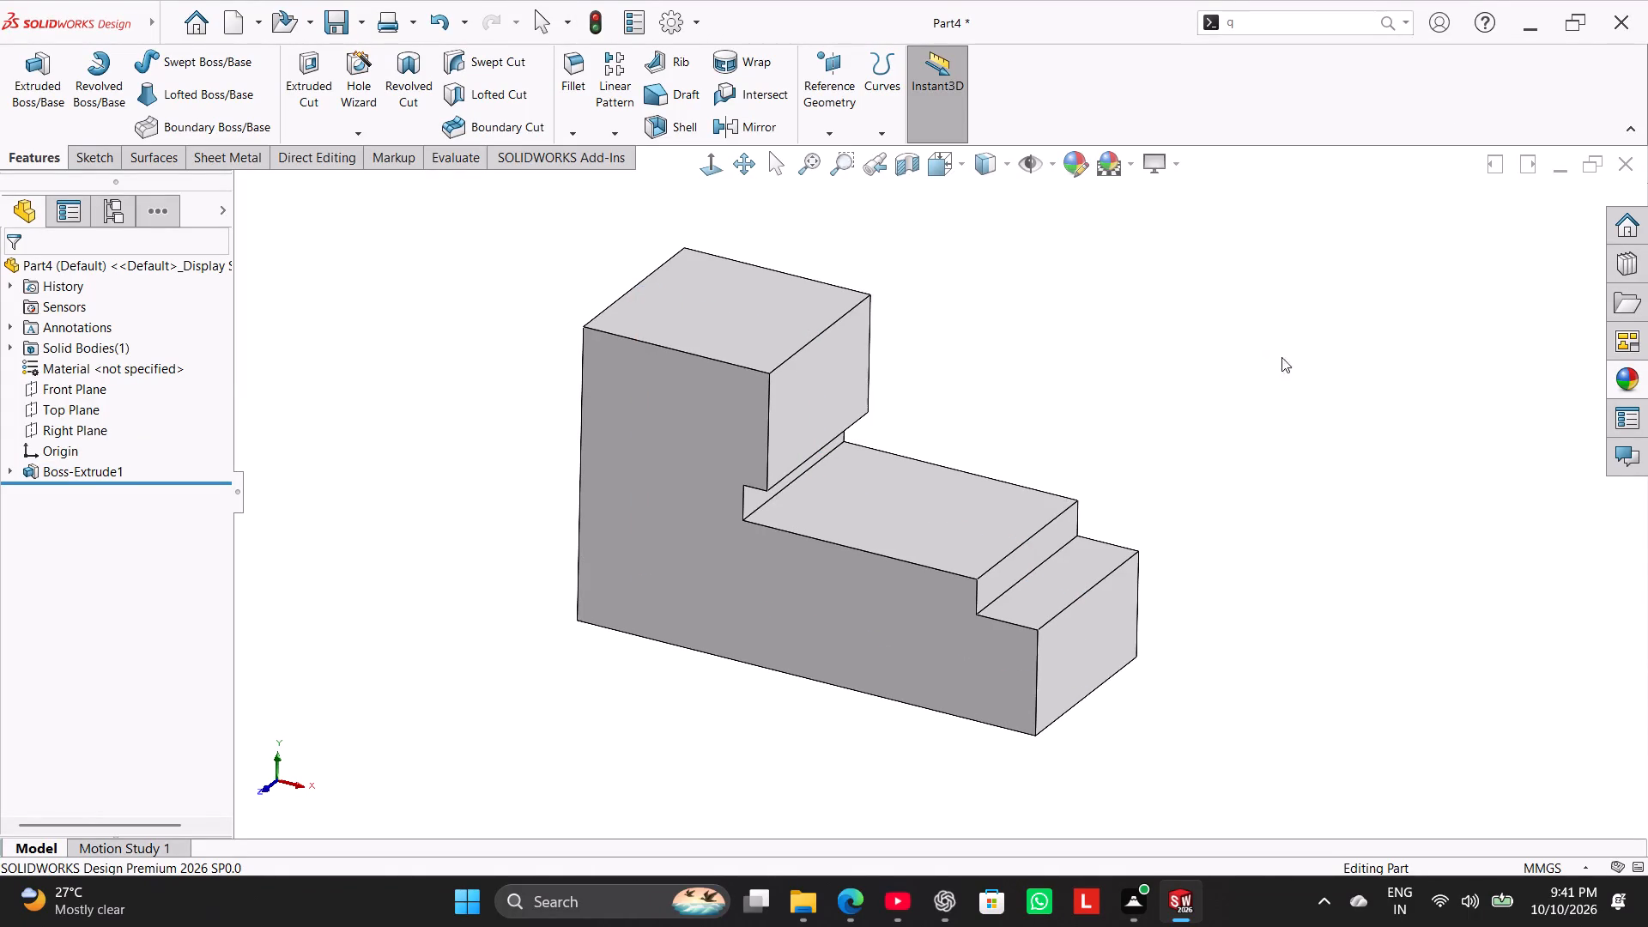
pyautogui.moveTo(1293, 350); pyautogui.dragTo(1344, 290, button='middle')
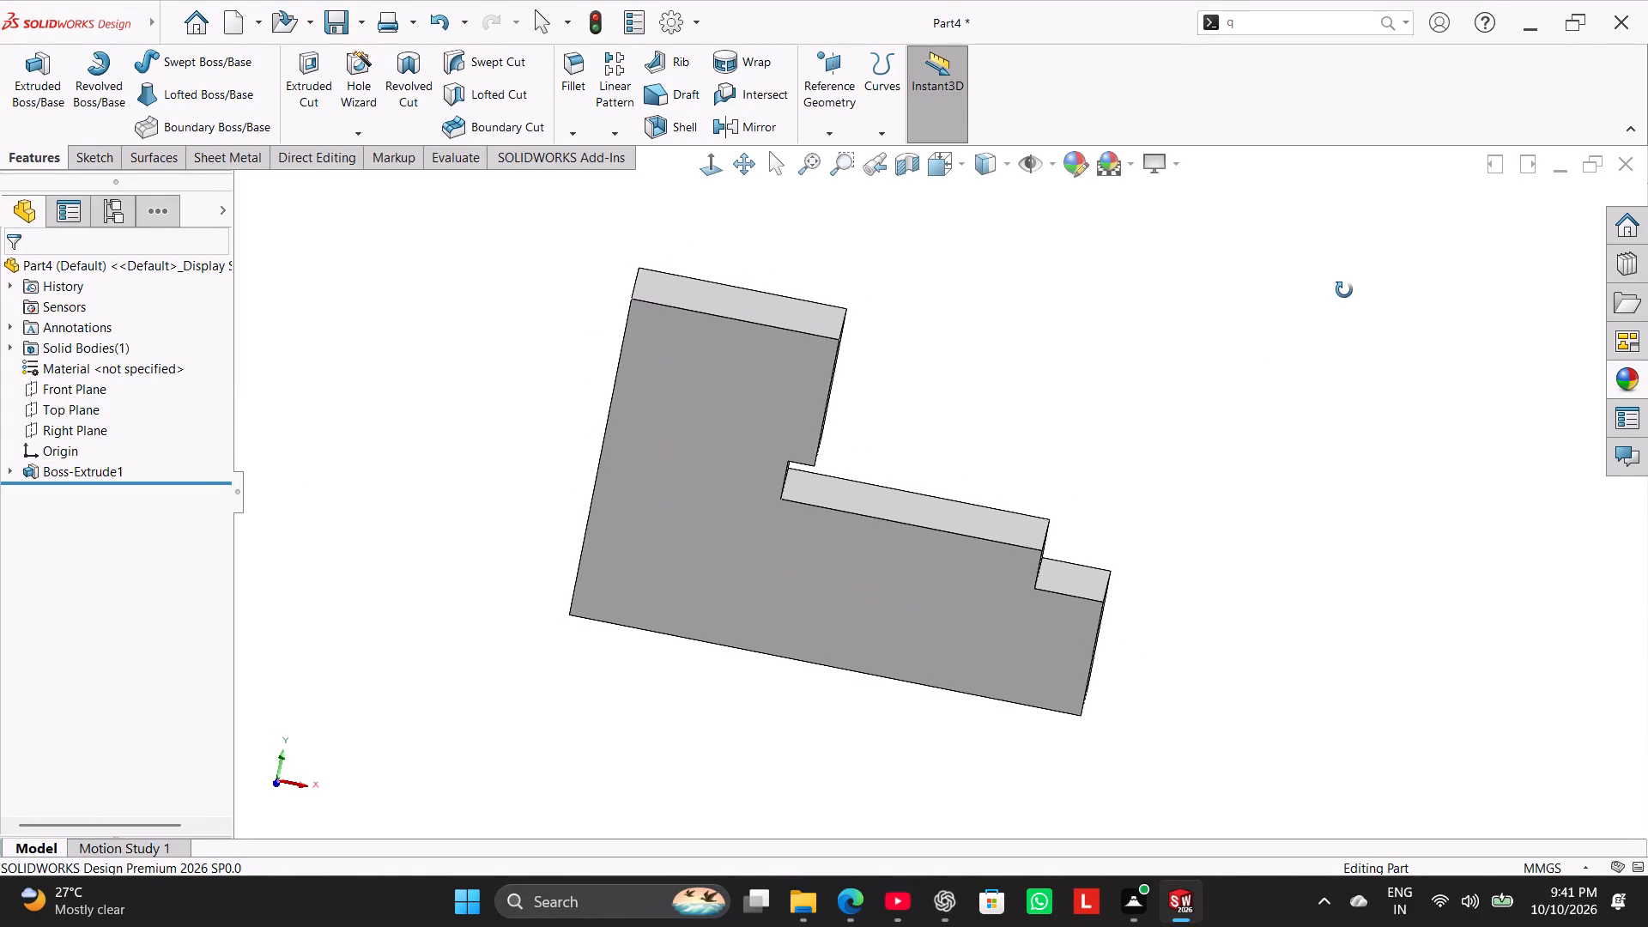
pyautogui.moveTo(1344, 290); pyautogui.dragTo(1325, 318, button='middle')
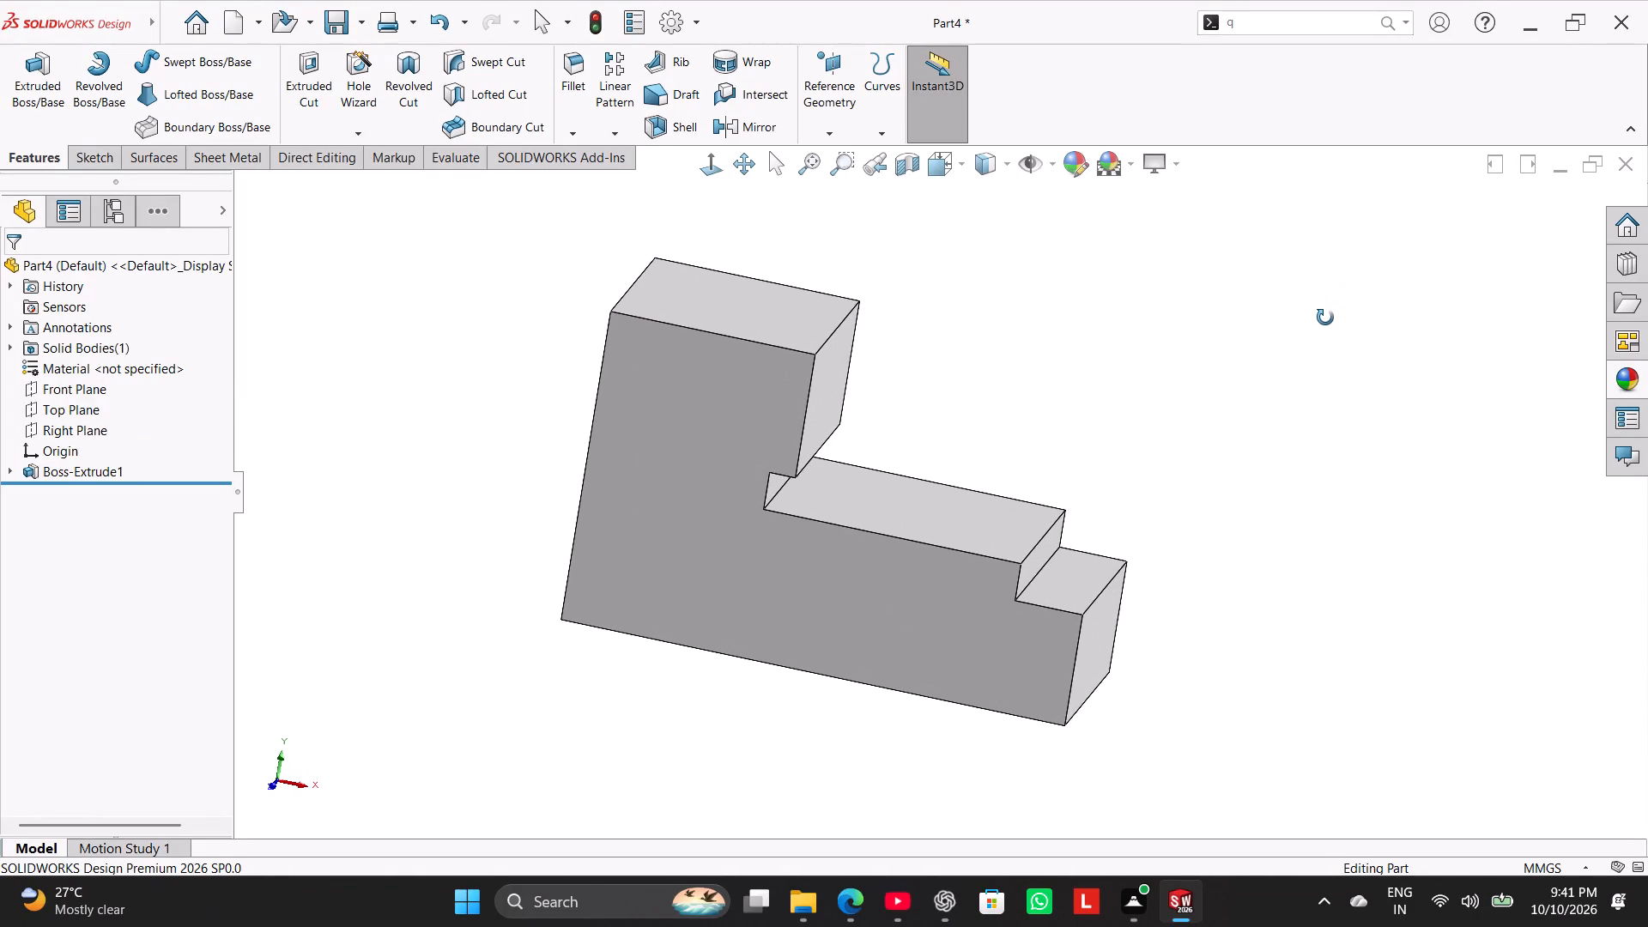
pyautogui.moveTo(1325, 318); pyautogui.dragTo(1326, 320, button='middle')
pyautogui.moveTo(1326, 320); pyautogui.dragTo(1330, 299, button='middle')
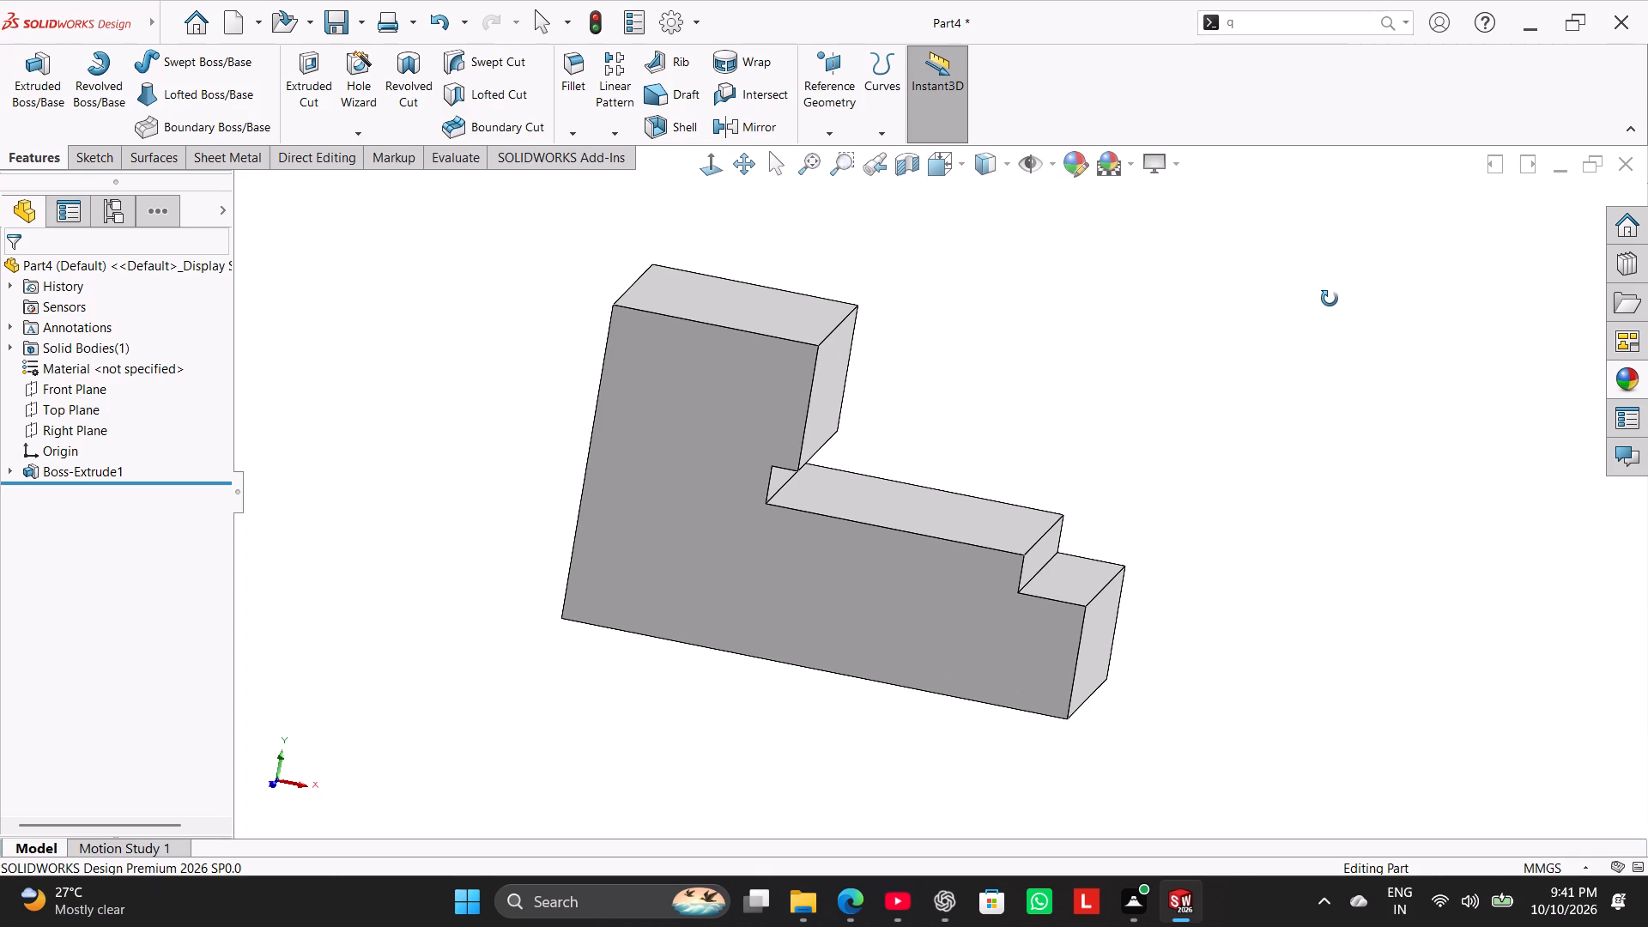
pyautogui.moveTo(1330, 299); pyautogui.dragTo(1333, 314, button='middle')
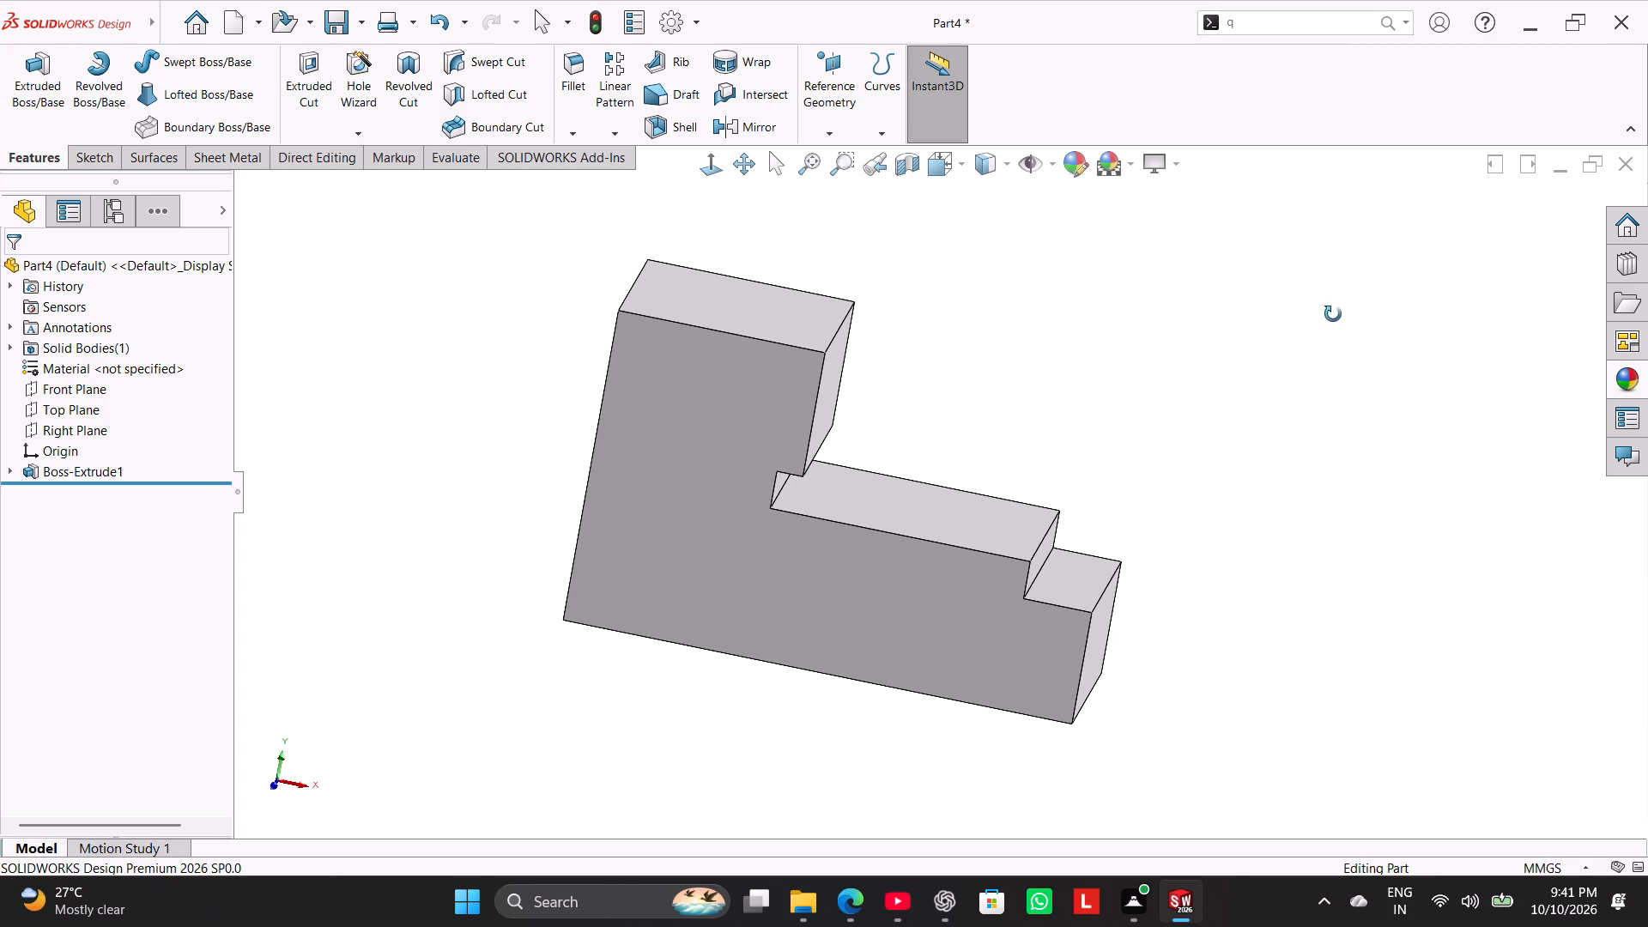
pyautogui.moveTo(1333, 314); pyautogui.dragTo(1342, 319, button='middle')
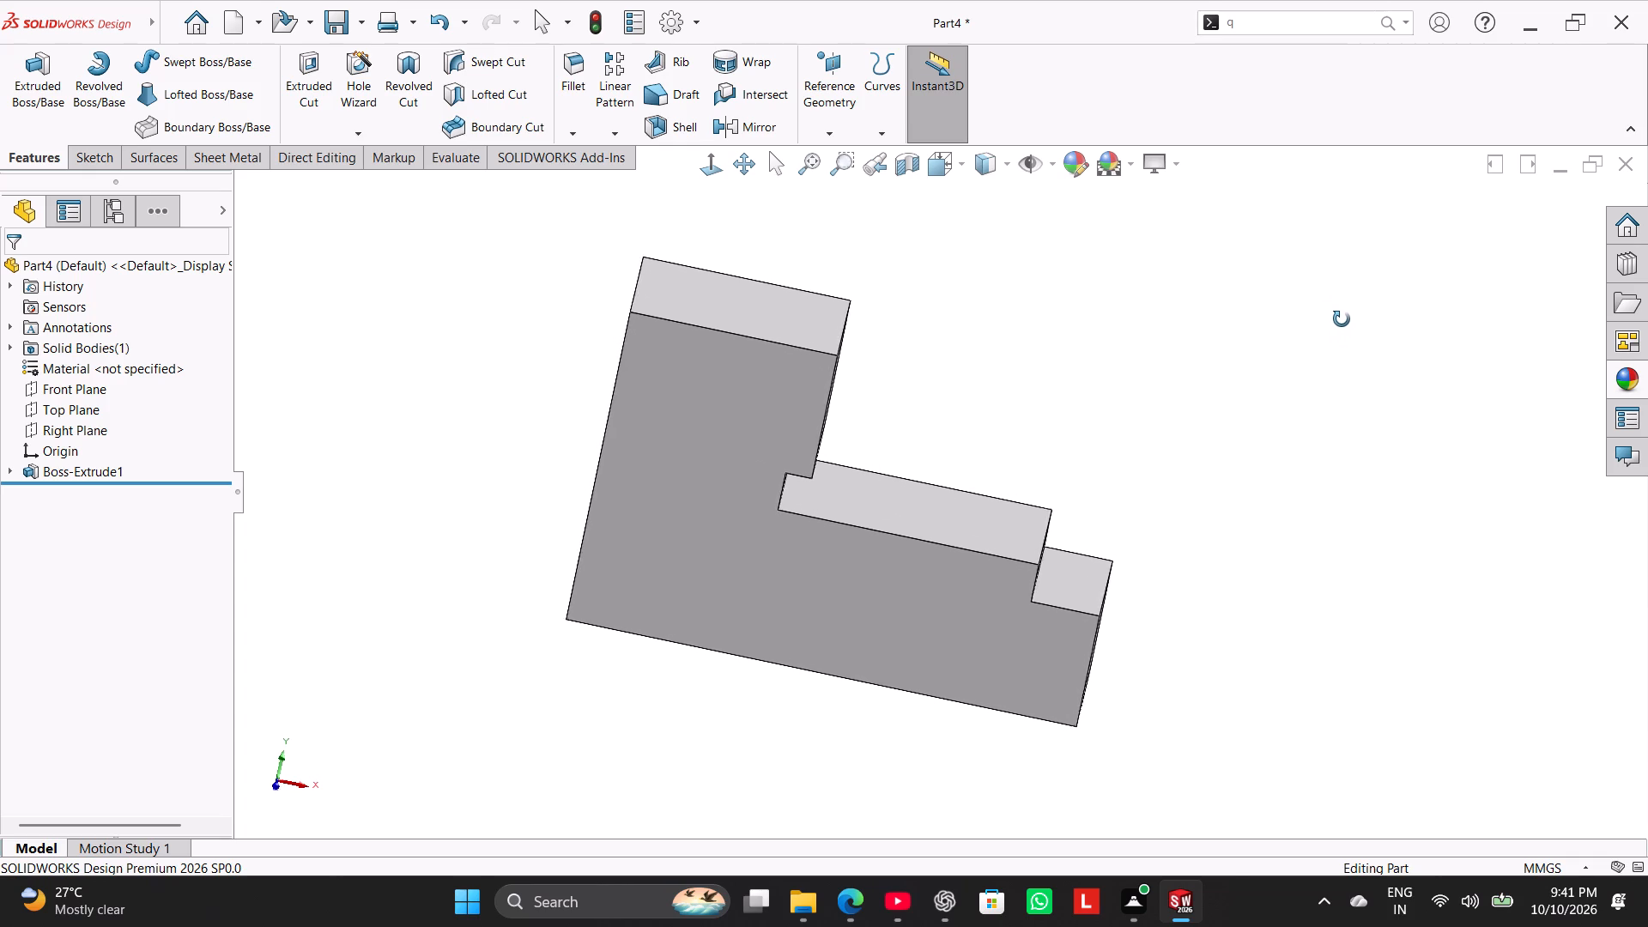
pyautogui.moveTo(1342, 319); pyautogui.dragTo(1339, 304, button='middle')
pyautogui.middleClick(1339, 304)
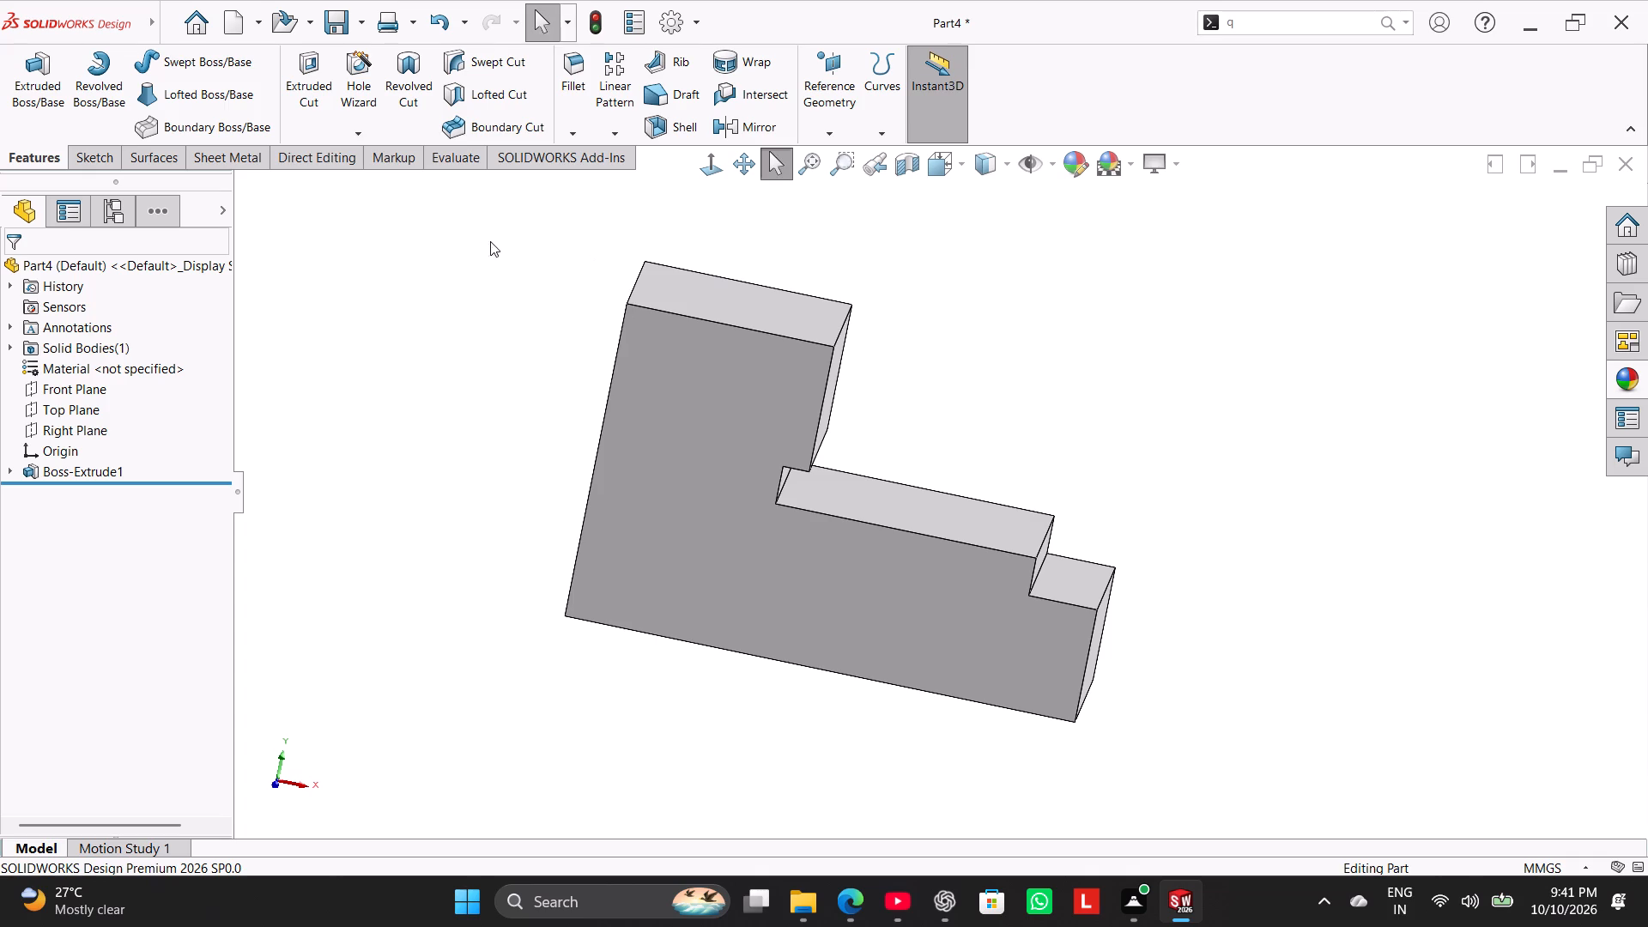
# On the upper block's top face, sketch a three-point arc of about 178 mm radius between its step-side corners, bowing slightly into the block.
pyautogui.click(791, 302)
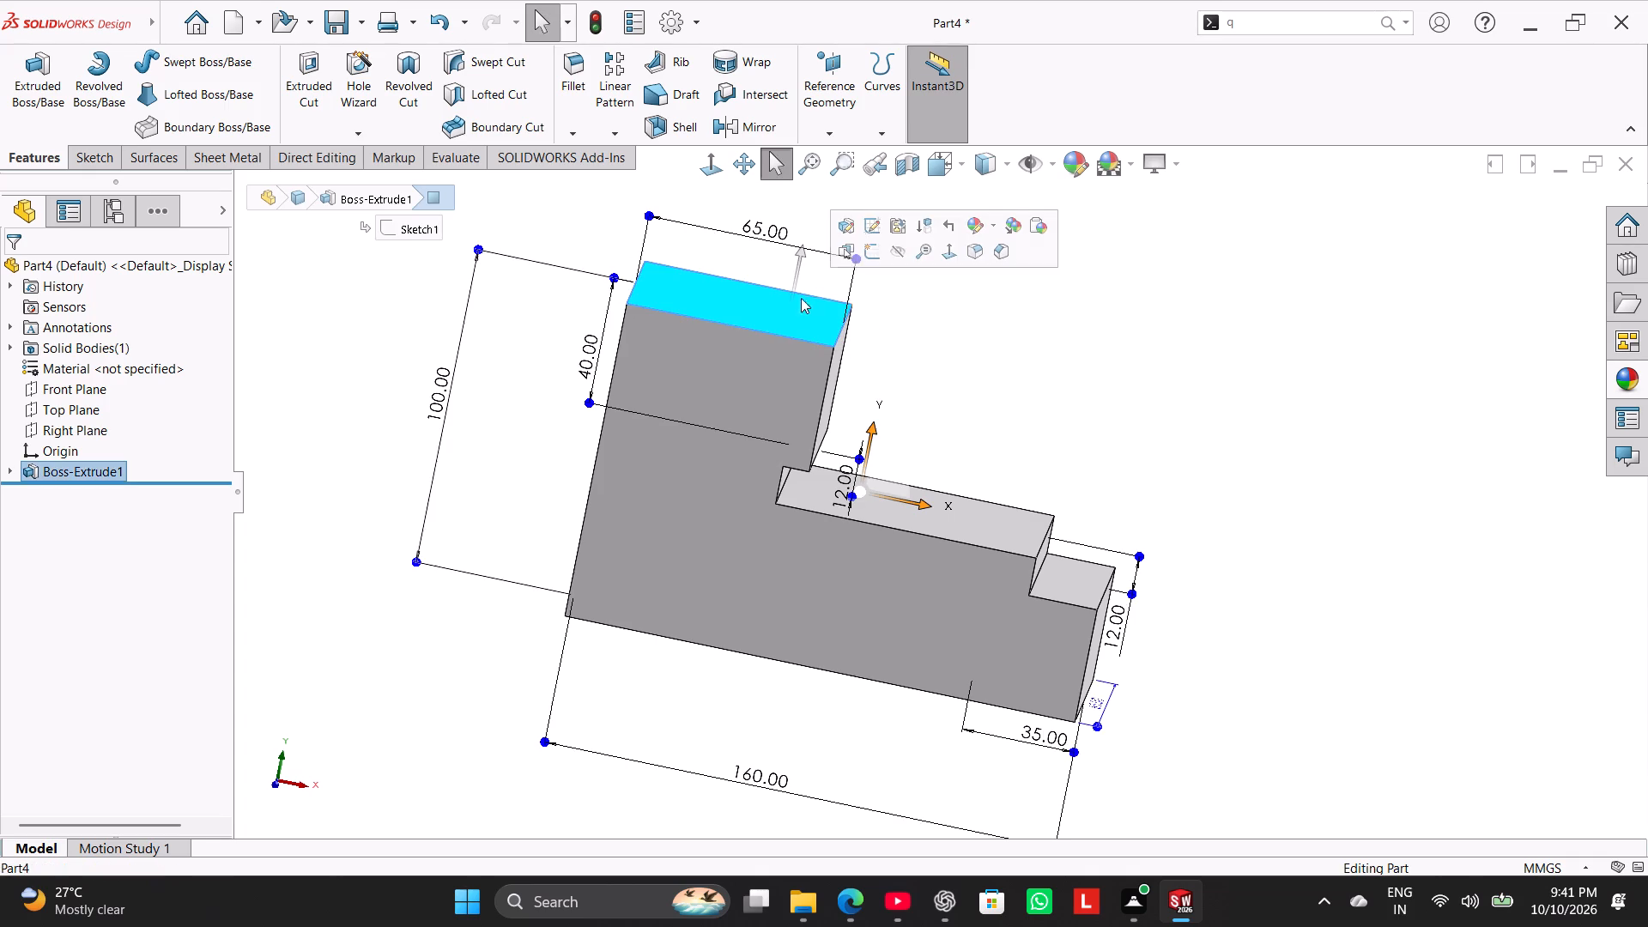
pyautogui.click(868, 251)
pyautogui.click(523, 366)
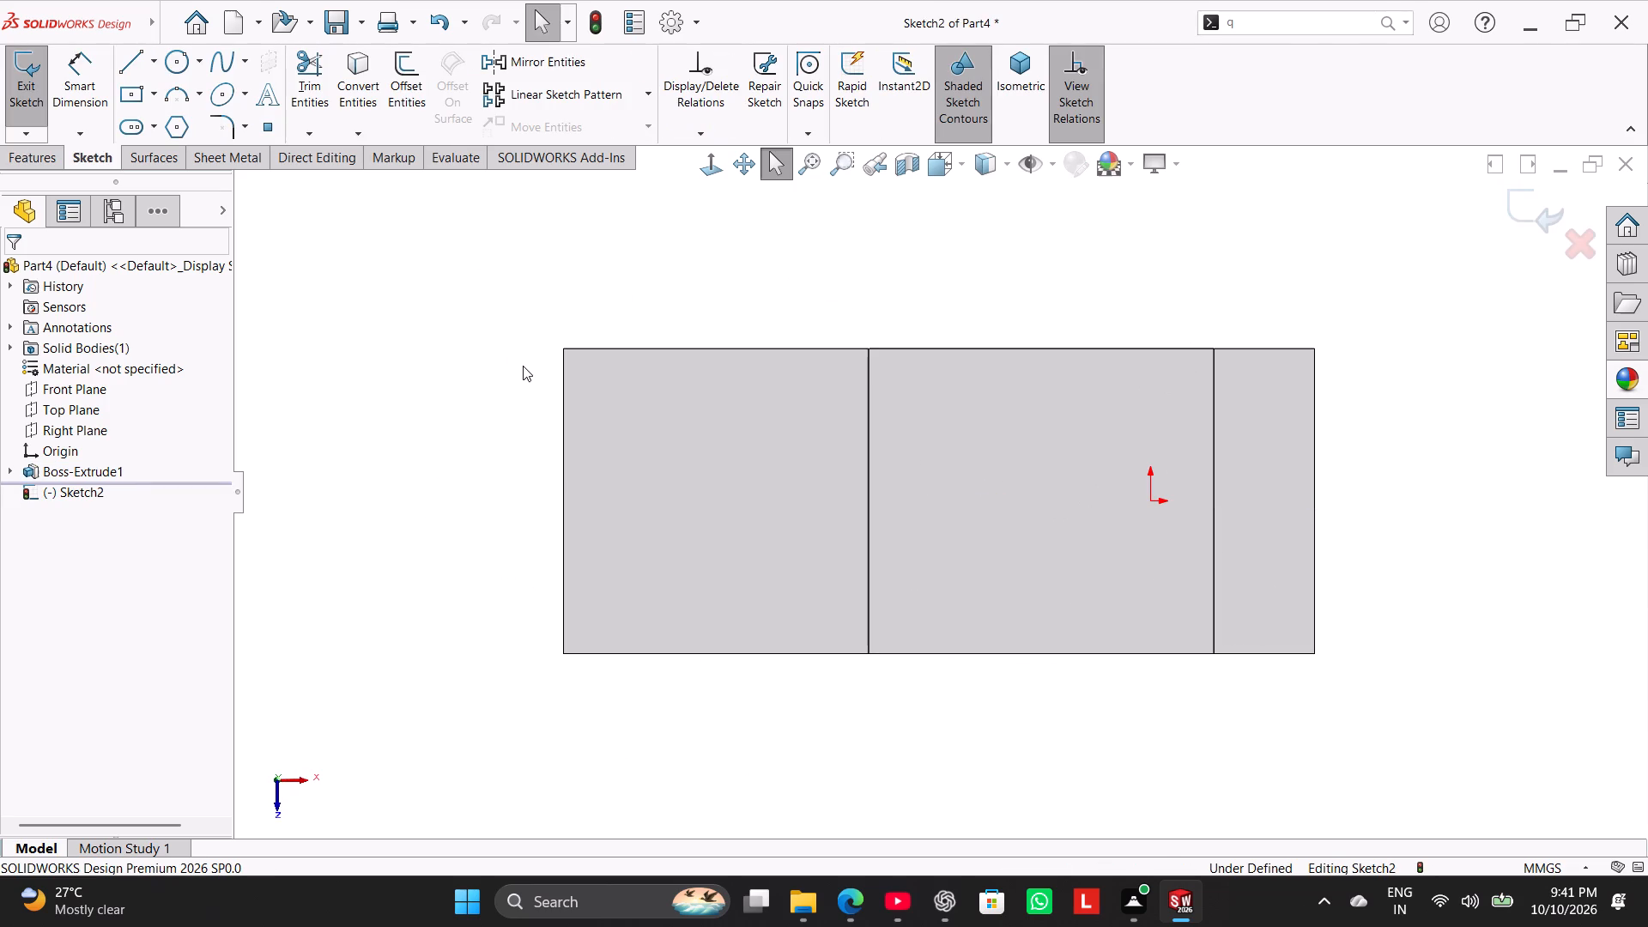
pyautogui.click(203, 62)
pyautogui.click(266, 203)
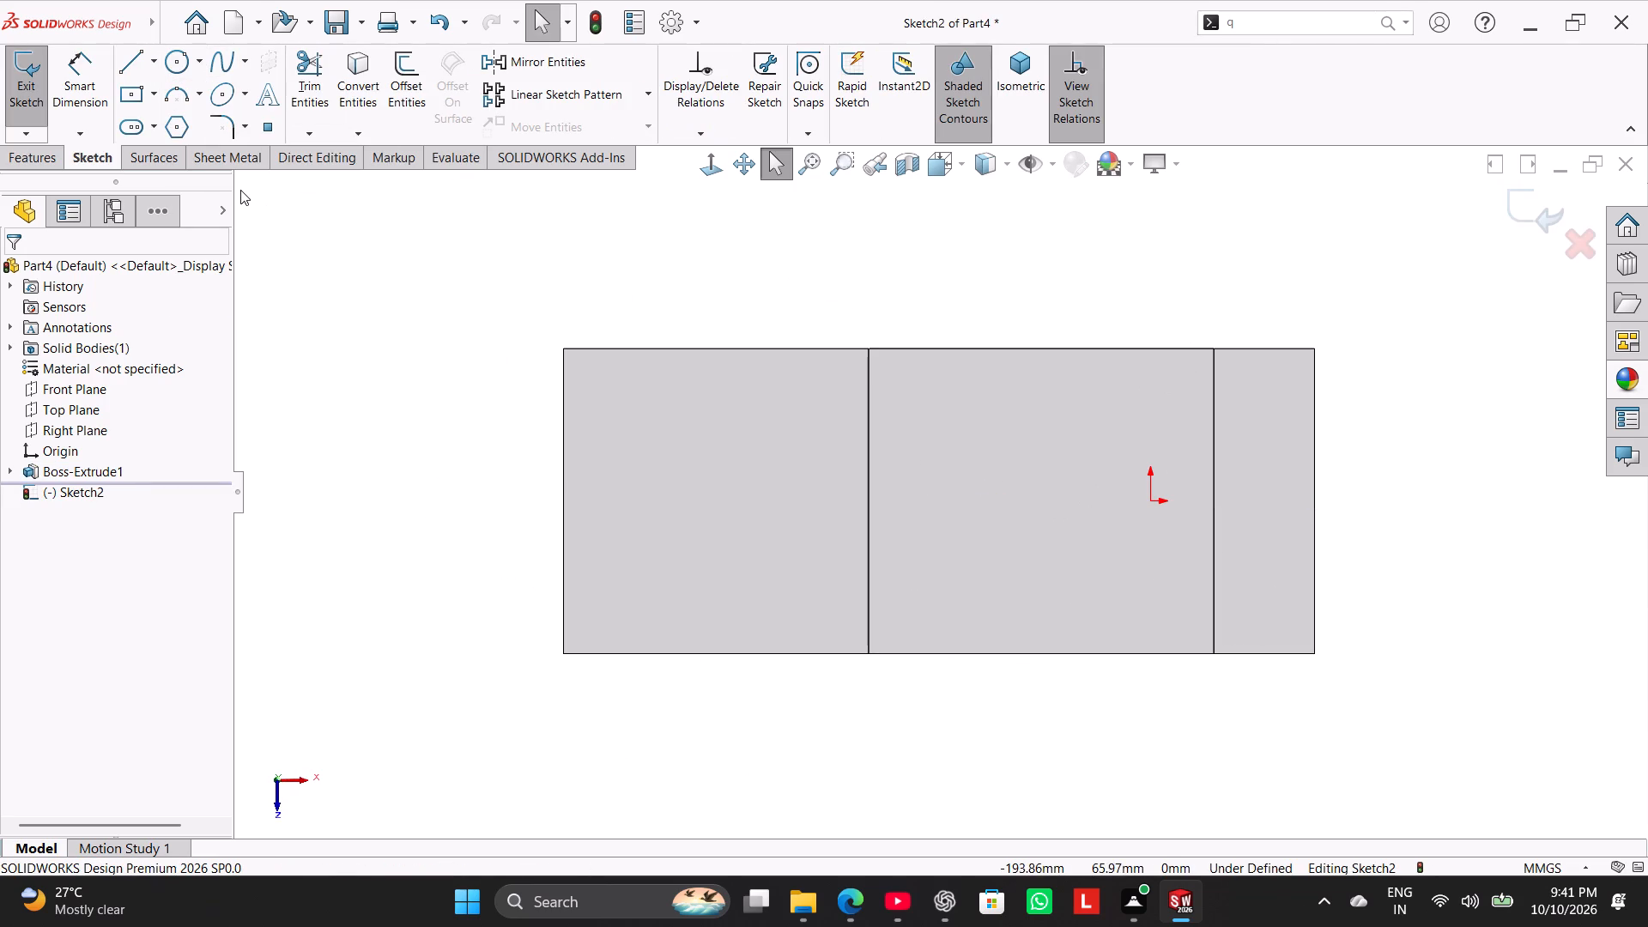
pyautogui.click(185, 91)
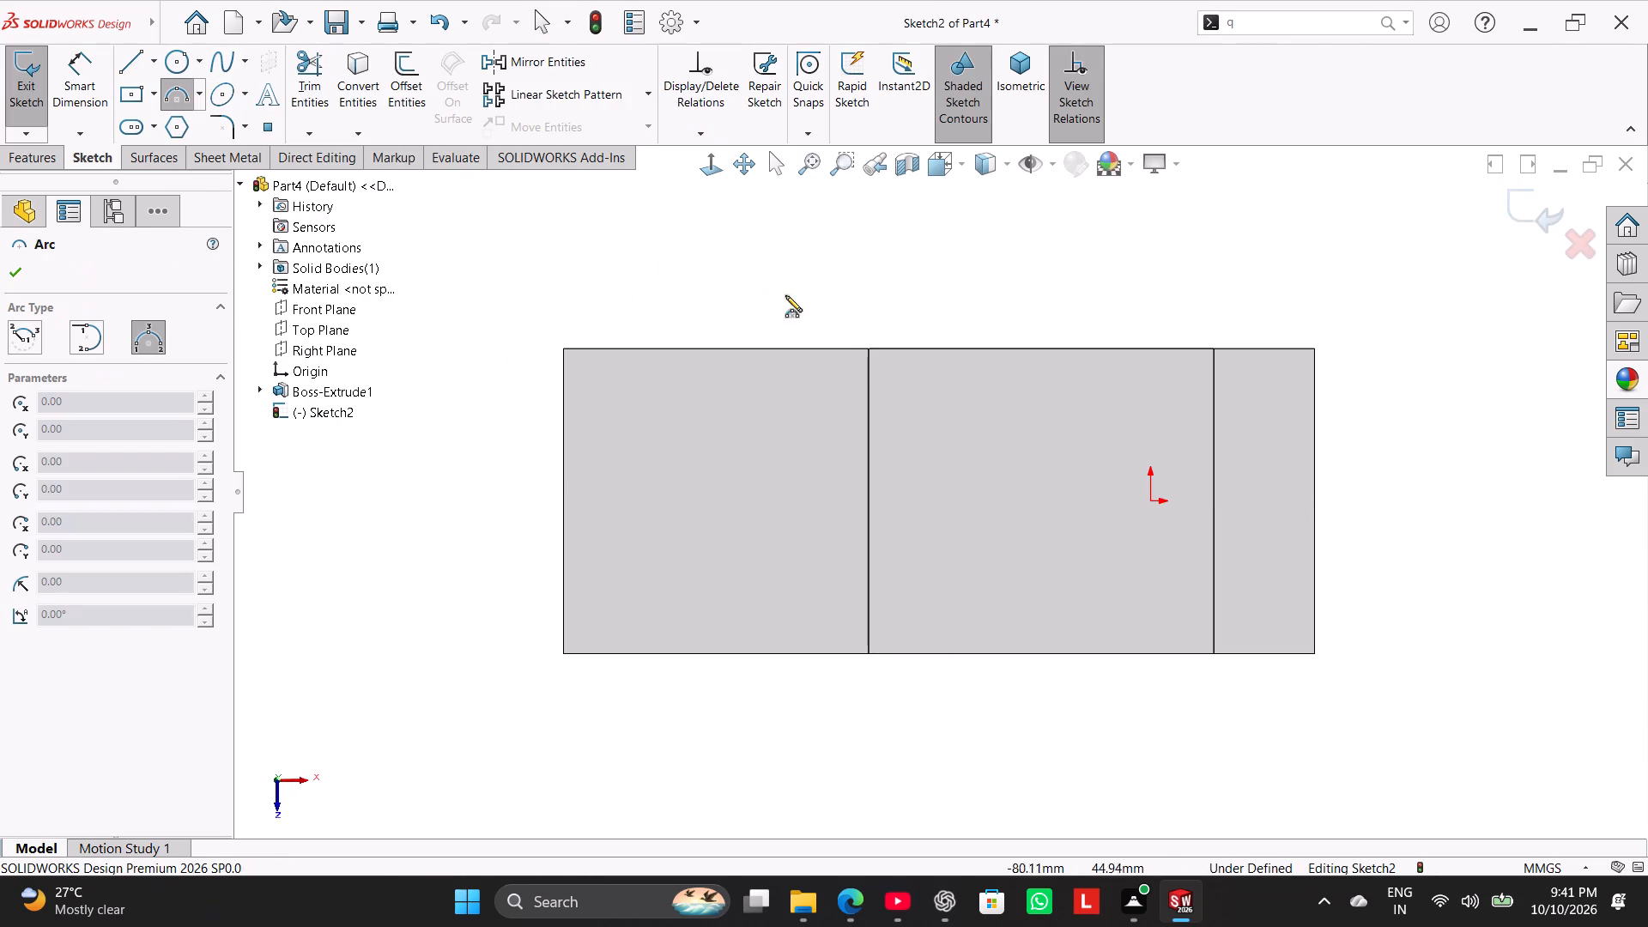
pyautogui.moveTo(866, 350); pyautogui.dragTo(866, 360)
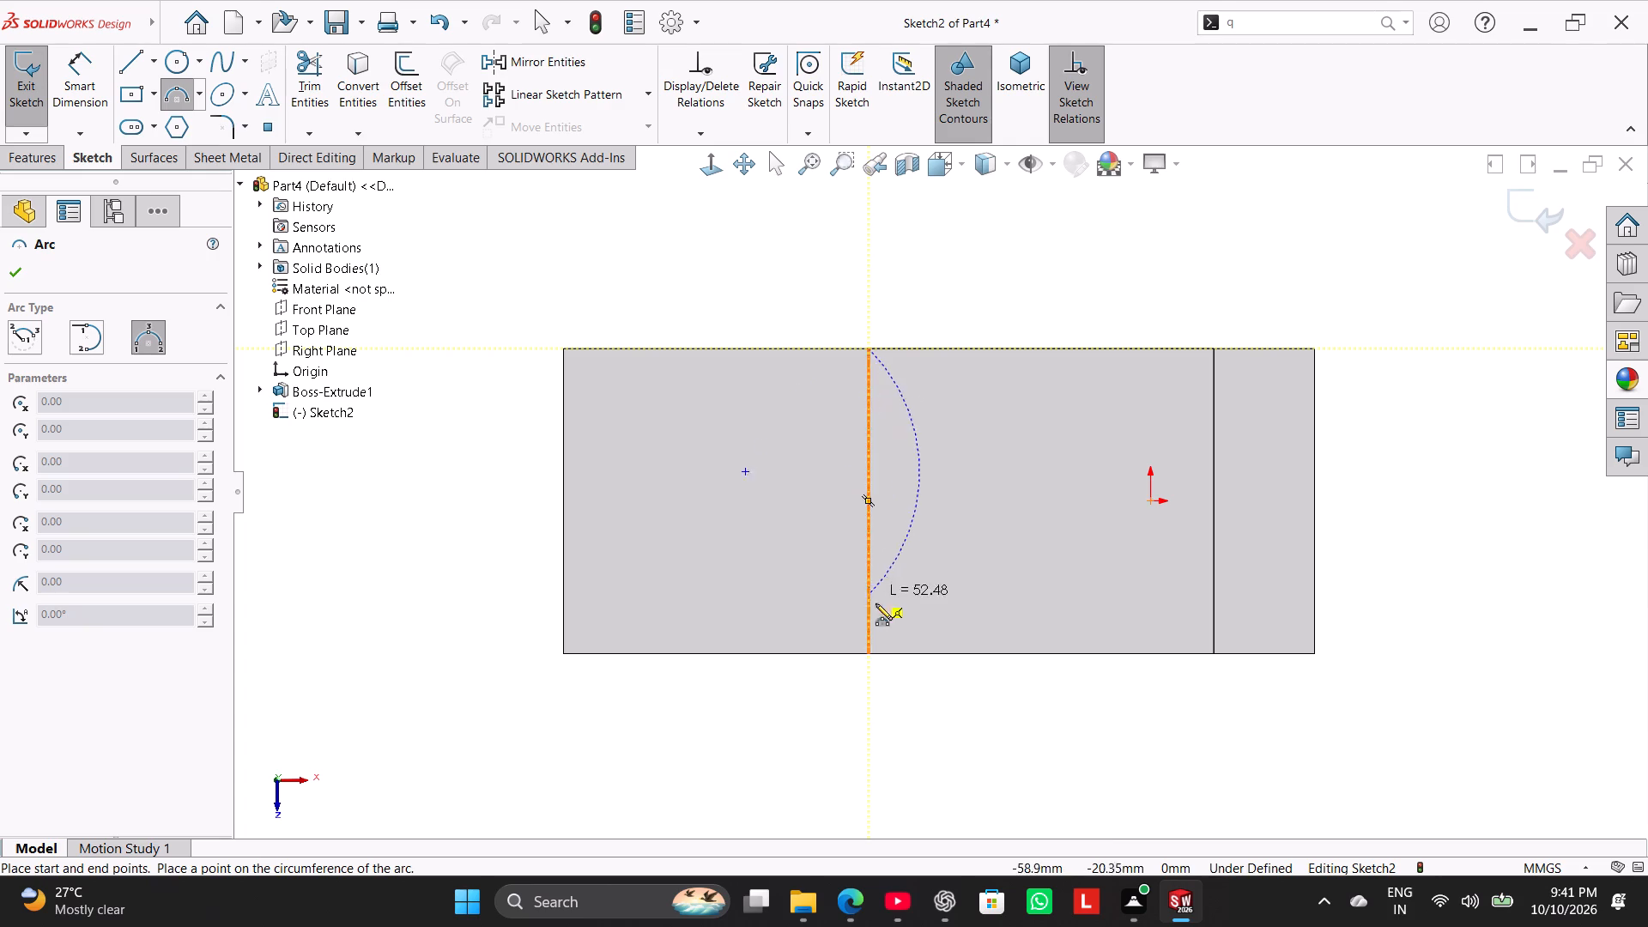
pyautogui.click(868, 651)
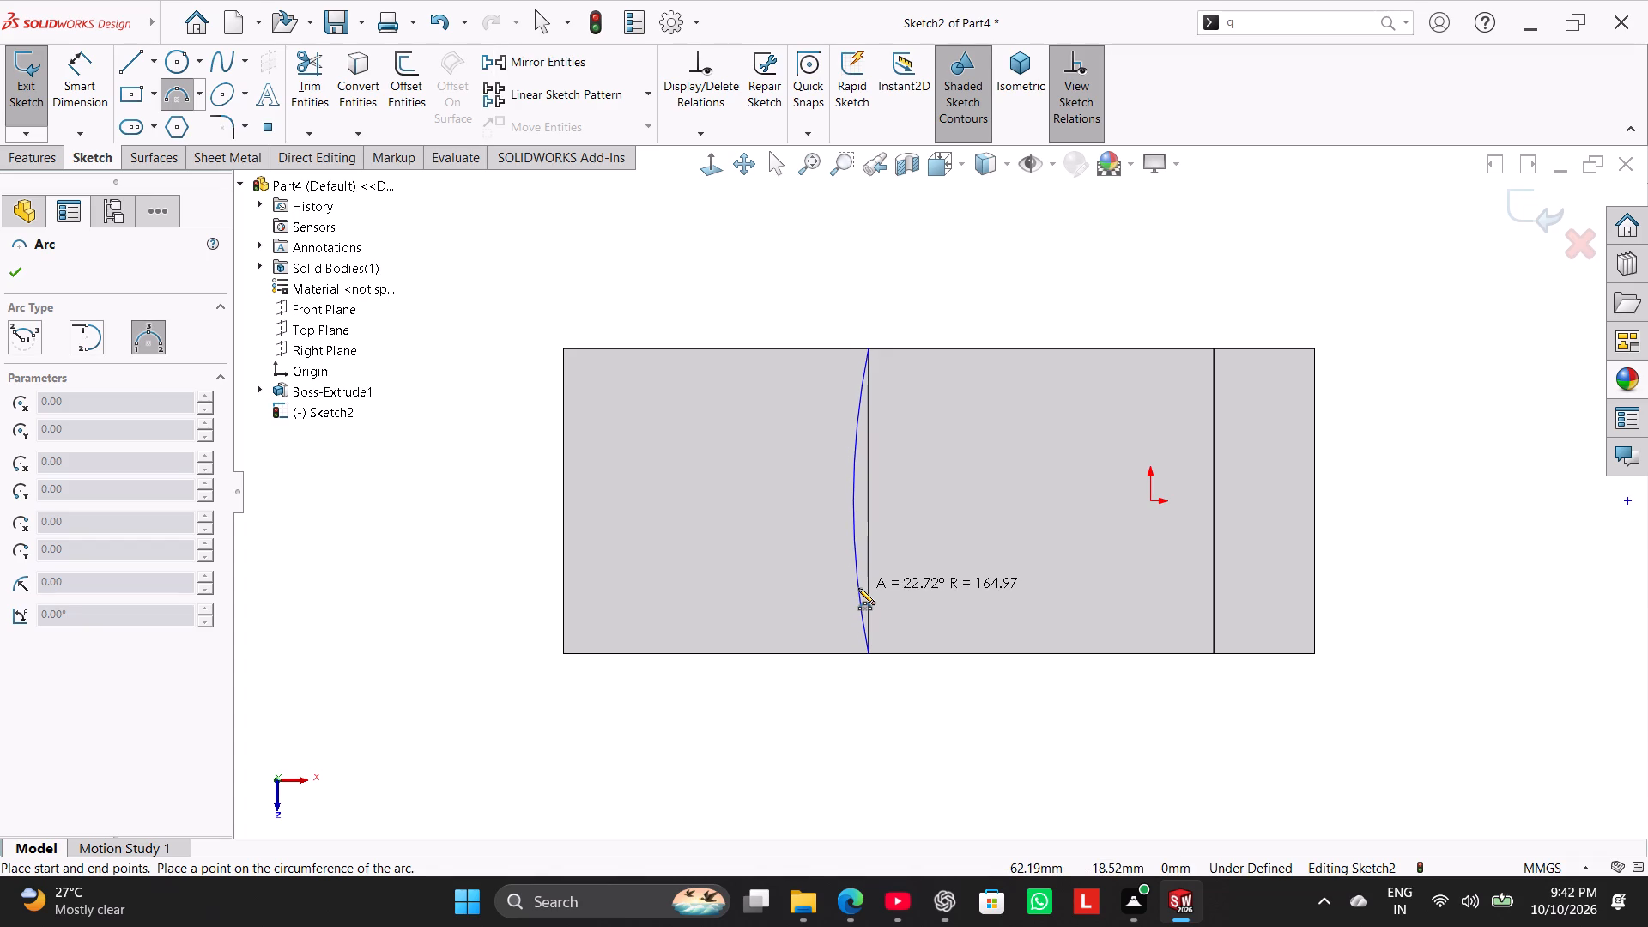
pyautogui.click(859, 589)
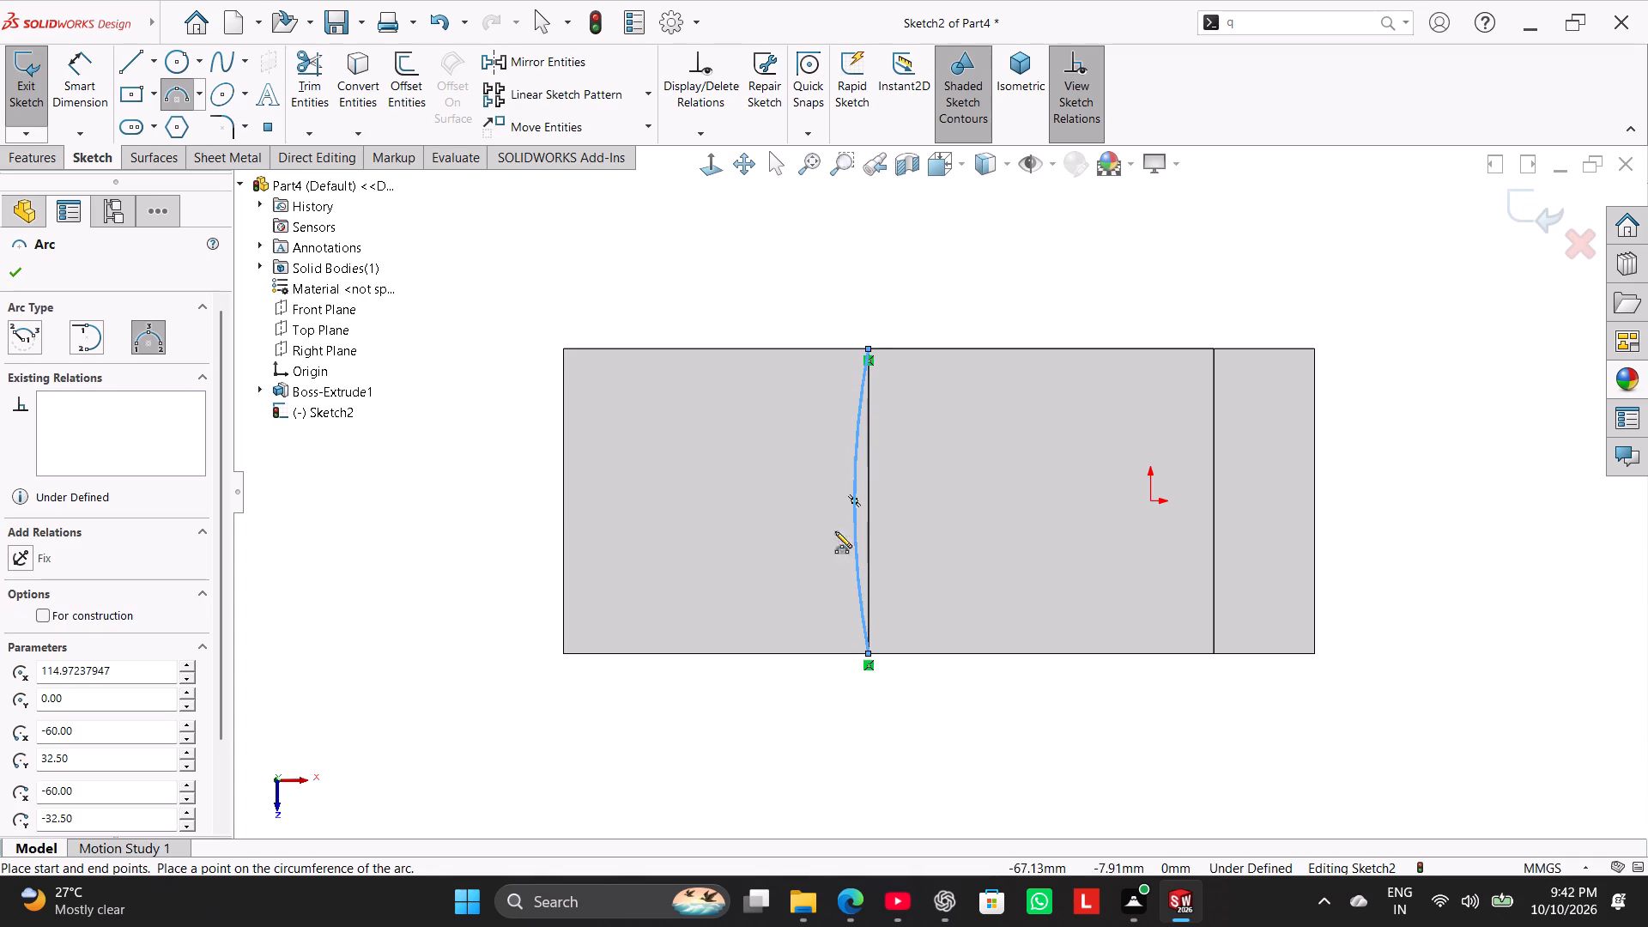
pyautogui.rightClick(854, 311)
pyautogui.click(880, 325)
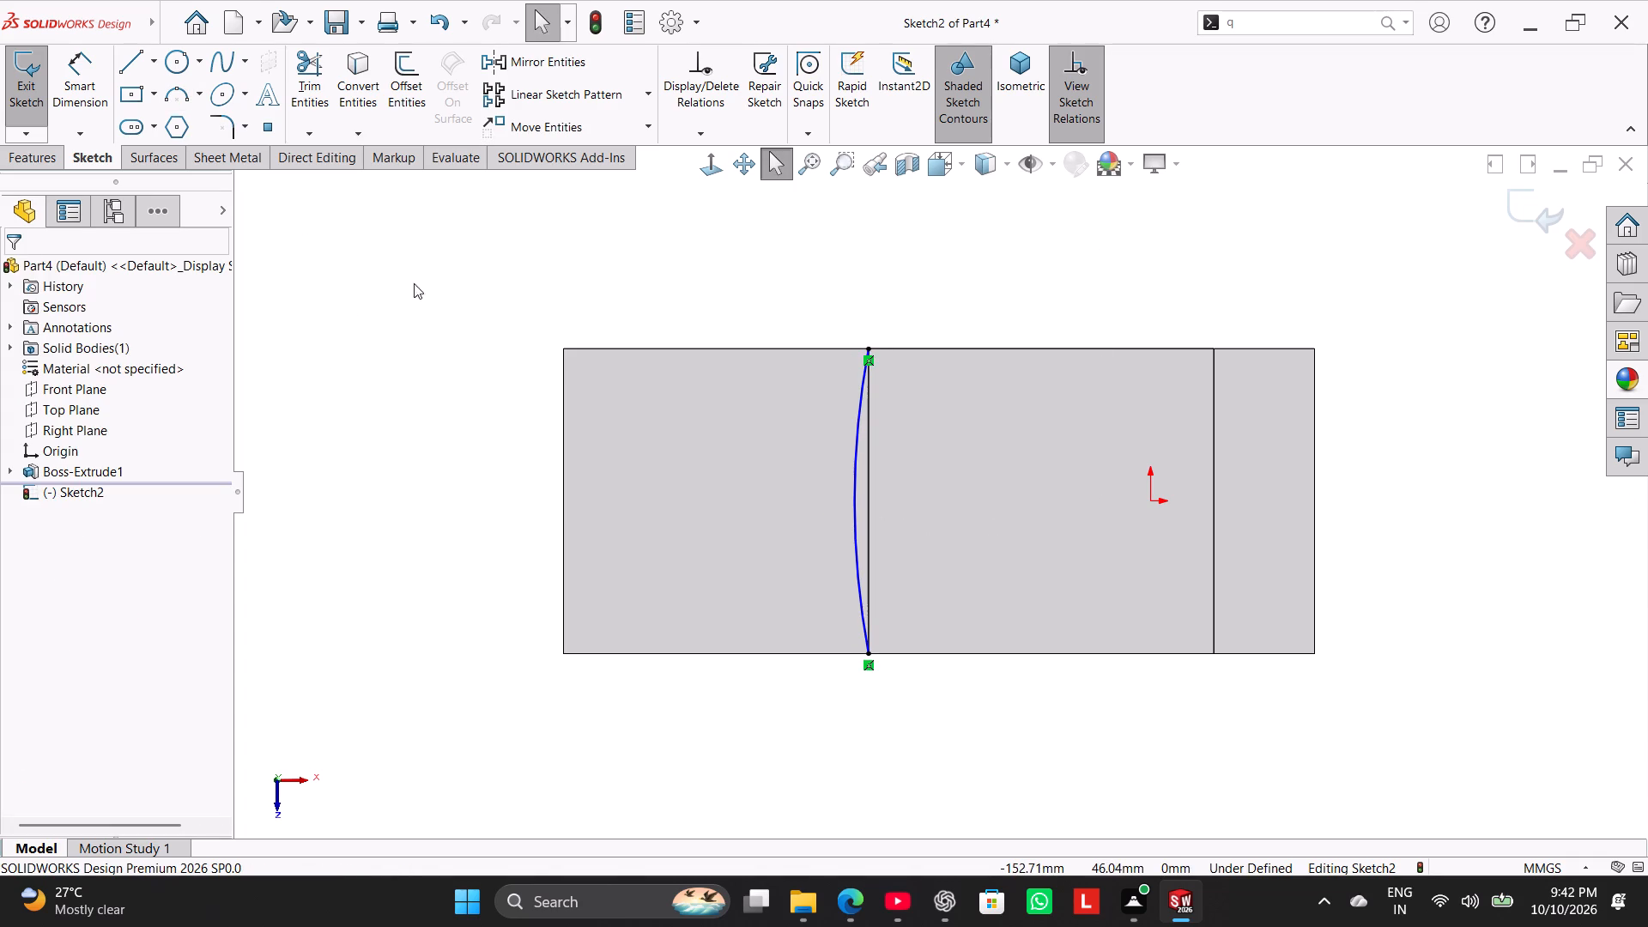
# Dimension the arc's radius at 170 mm.
pyautogui.moveTo(96, 88); pyautogui.dragTo(96, 101)
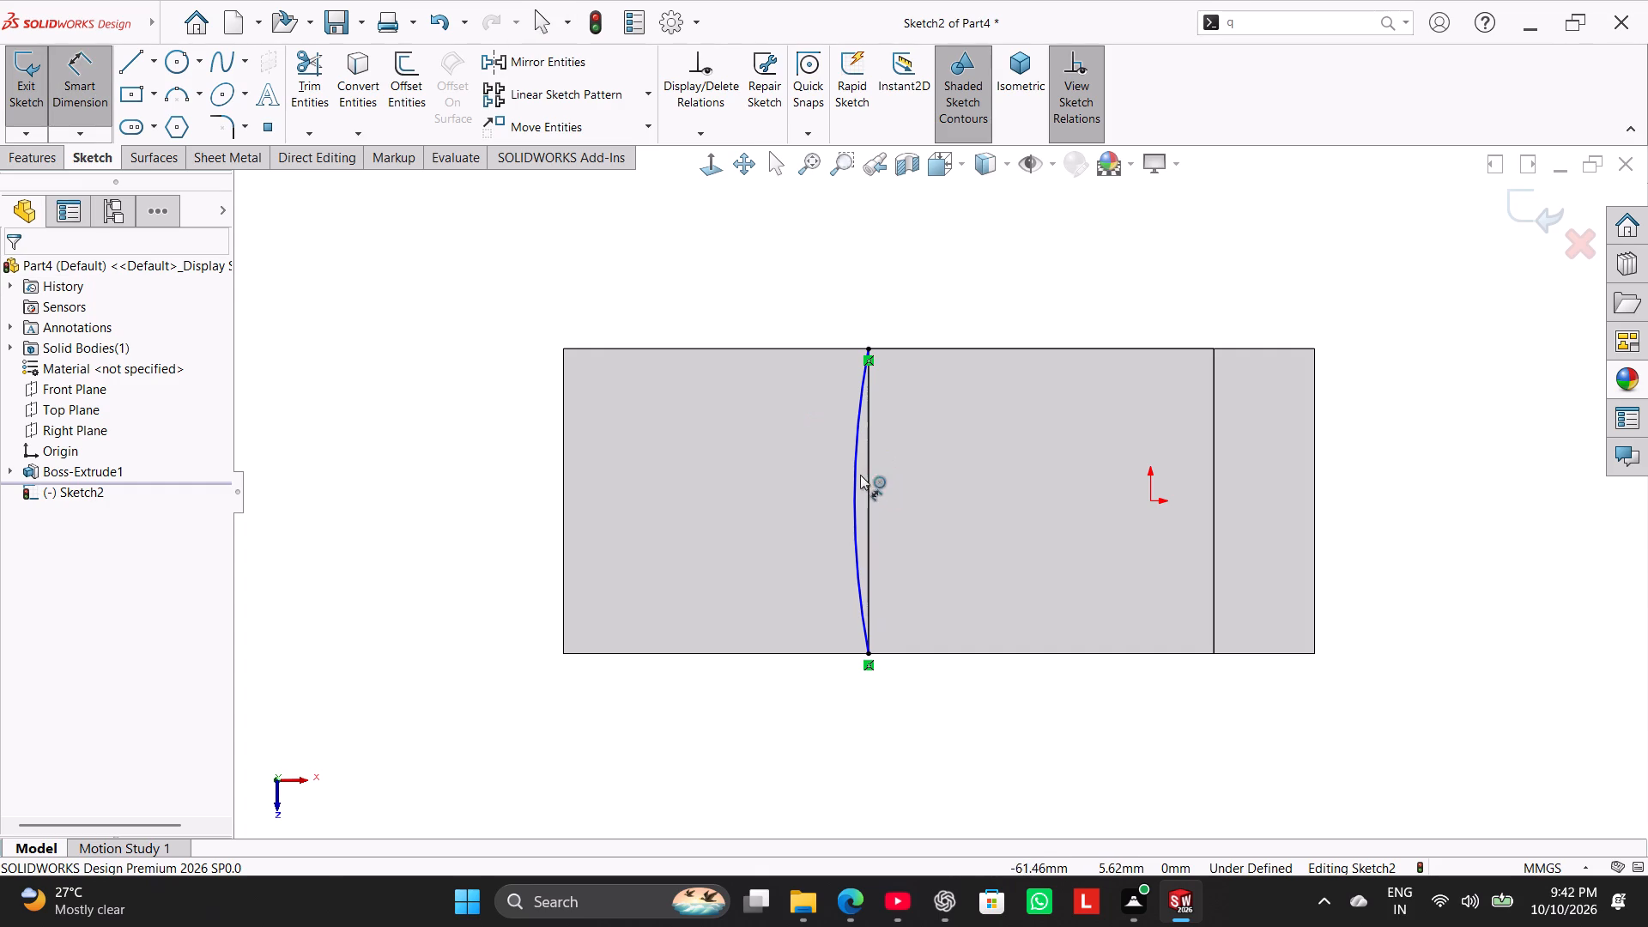
pyautogui.click(856, 470)
pyautogui.click(1001, 500)
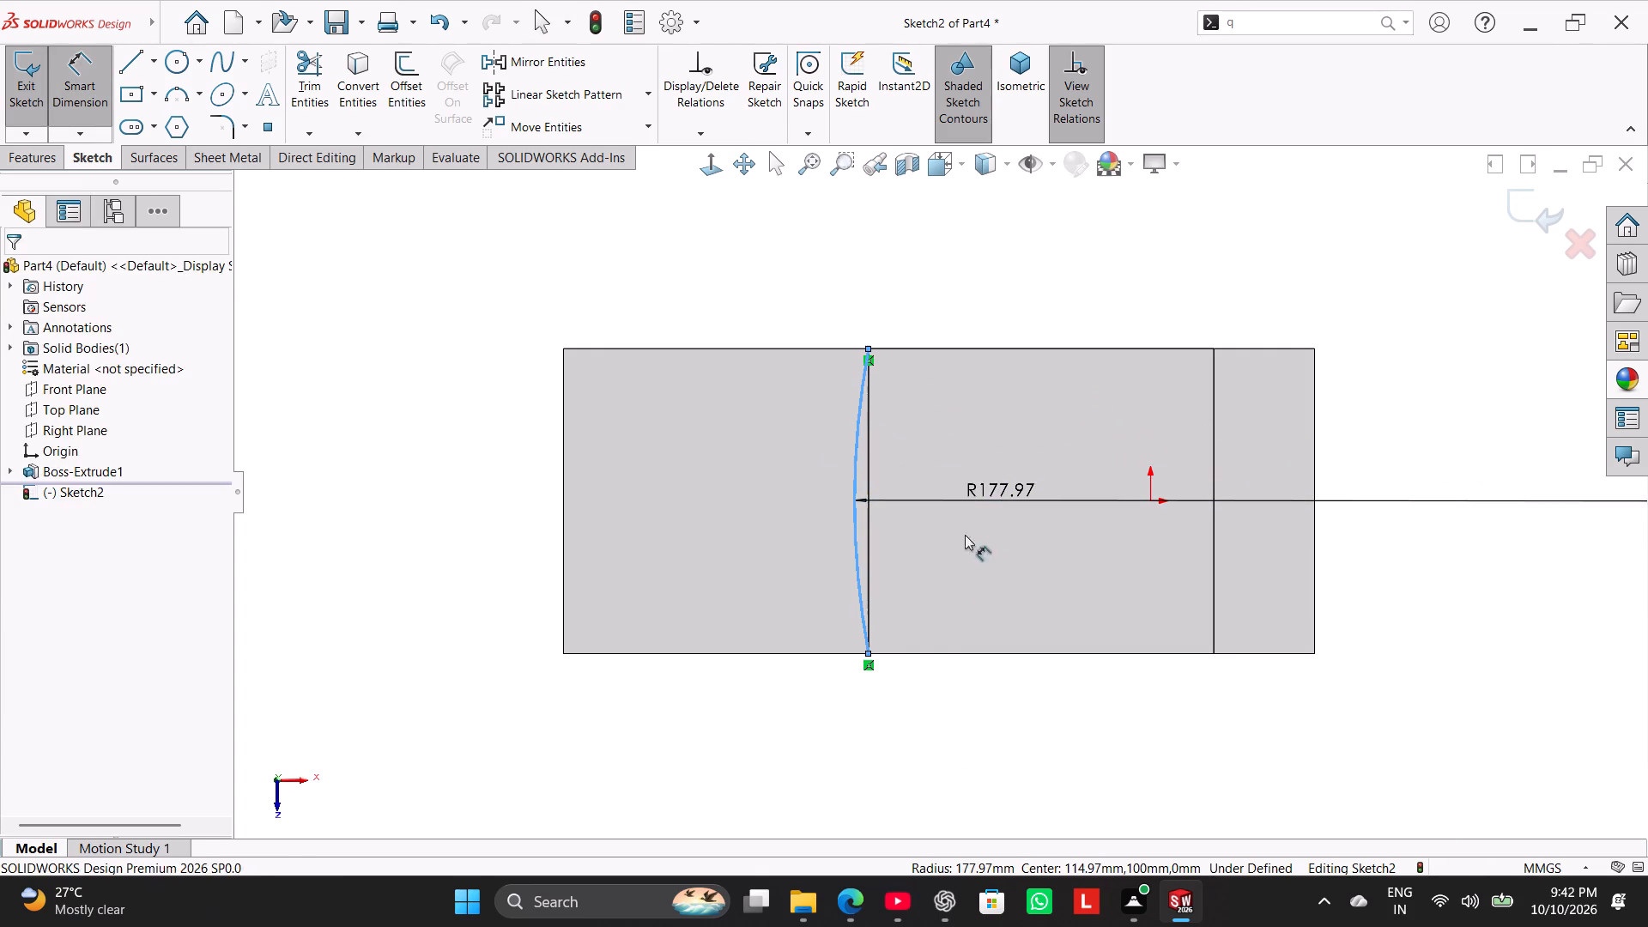
pyautogui.write('170')
pyautogui.press('Return')
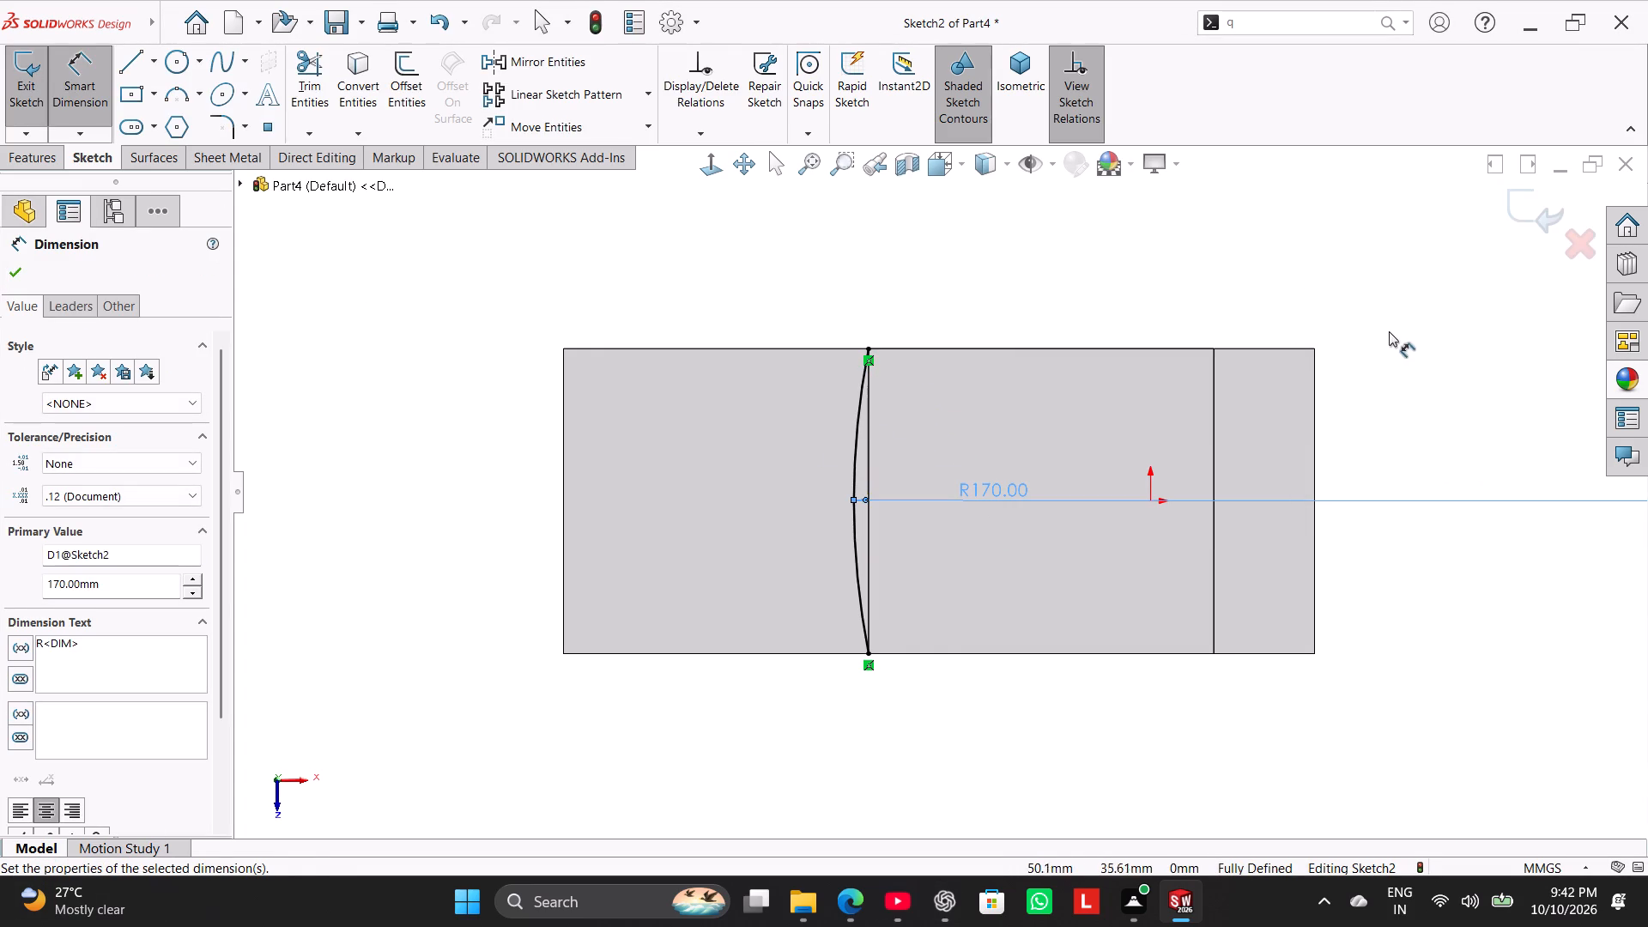
pyautogui.rightClick(1389, 331)
pyautogui.click(1439, 385)
# Check the horizontal distances from the arc's centre point to the origin and to the part's low end edge, without placing dimensions.
pyautogui.scroll(2, 1487, 463)
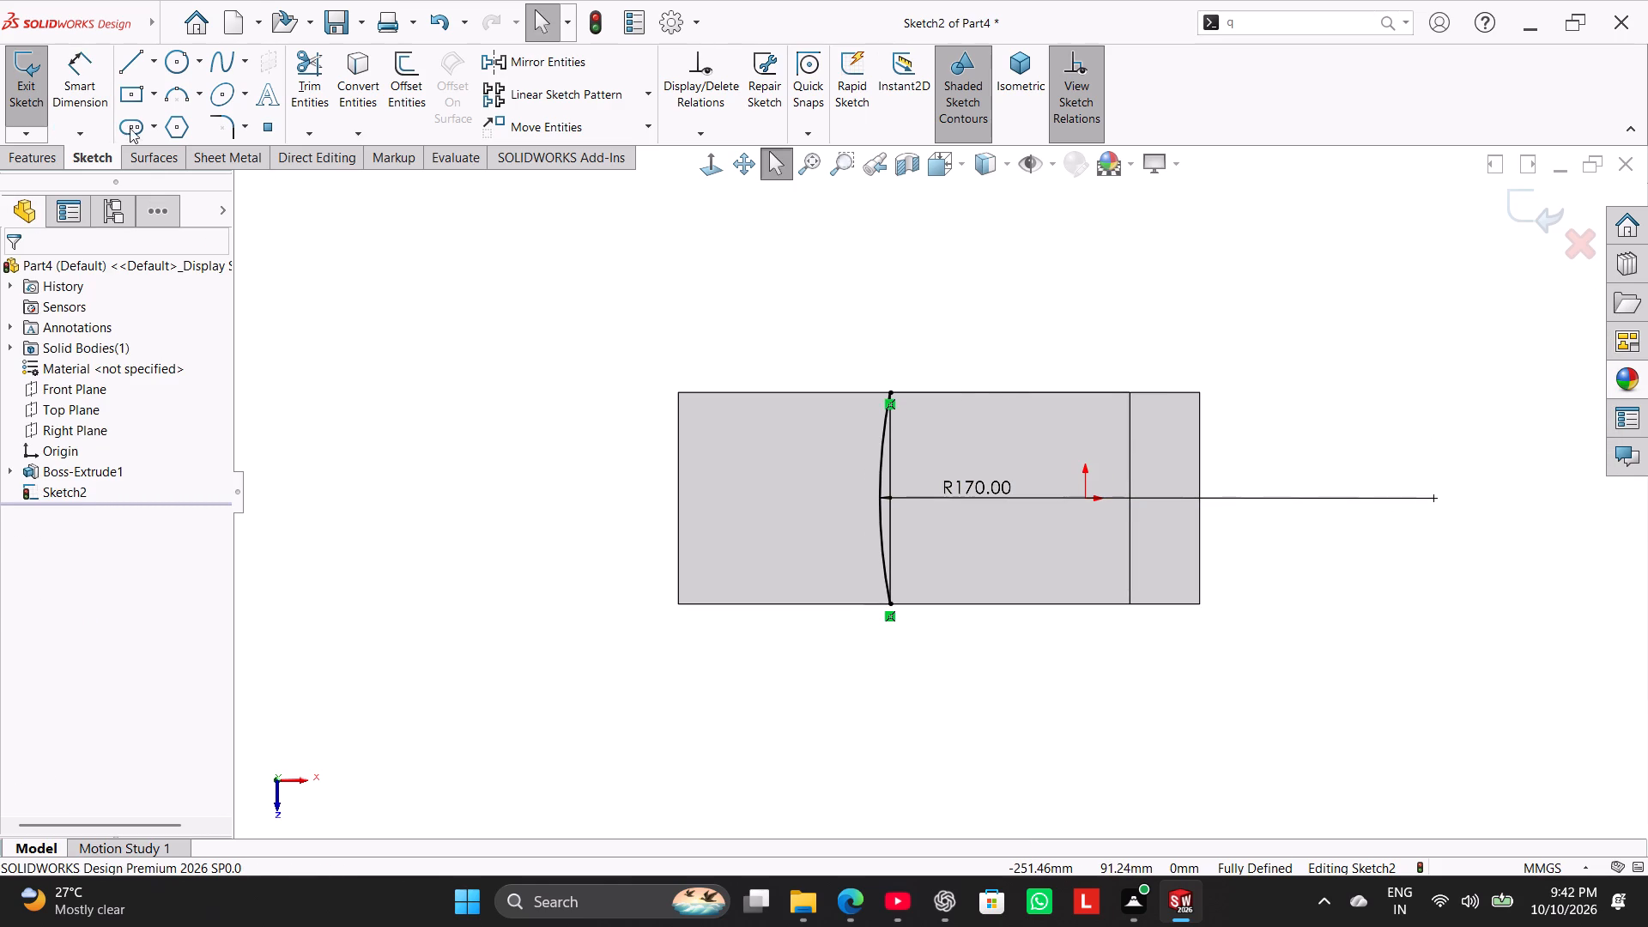
pyautogui.click(94, 88)
pyautogui.click(1430, 501)
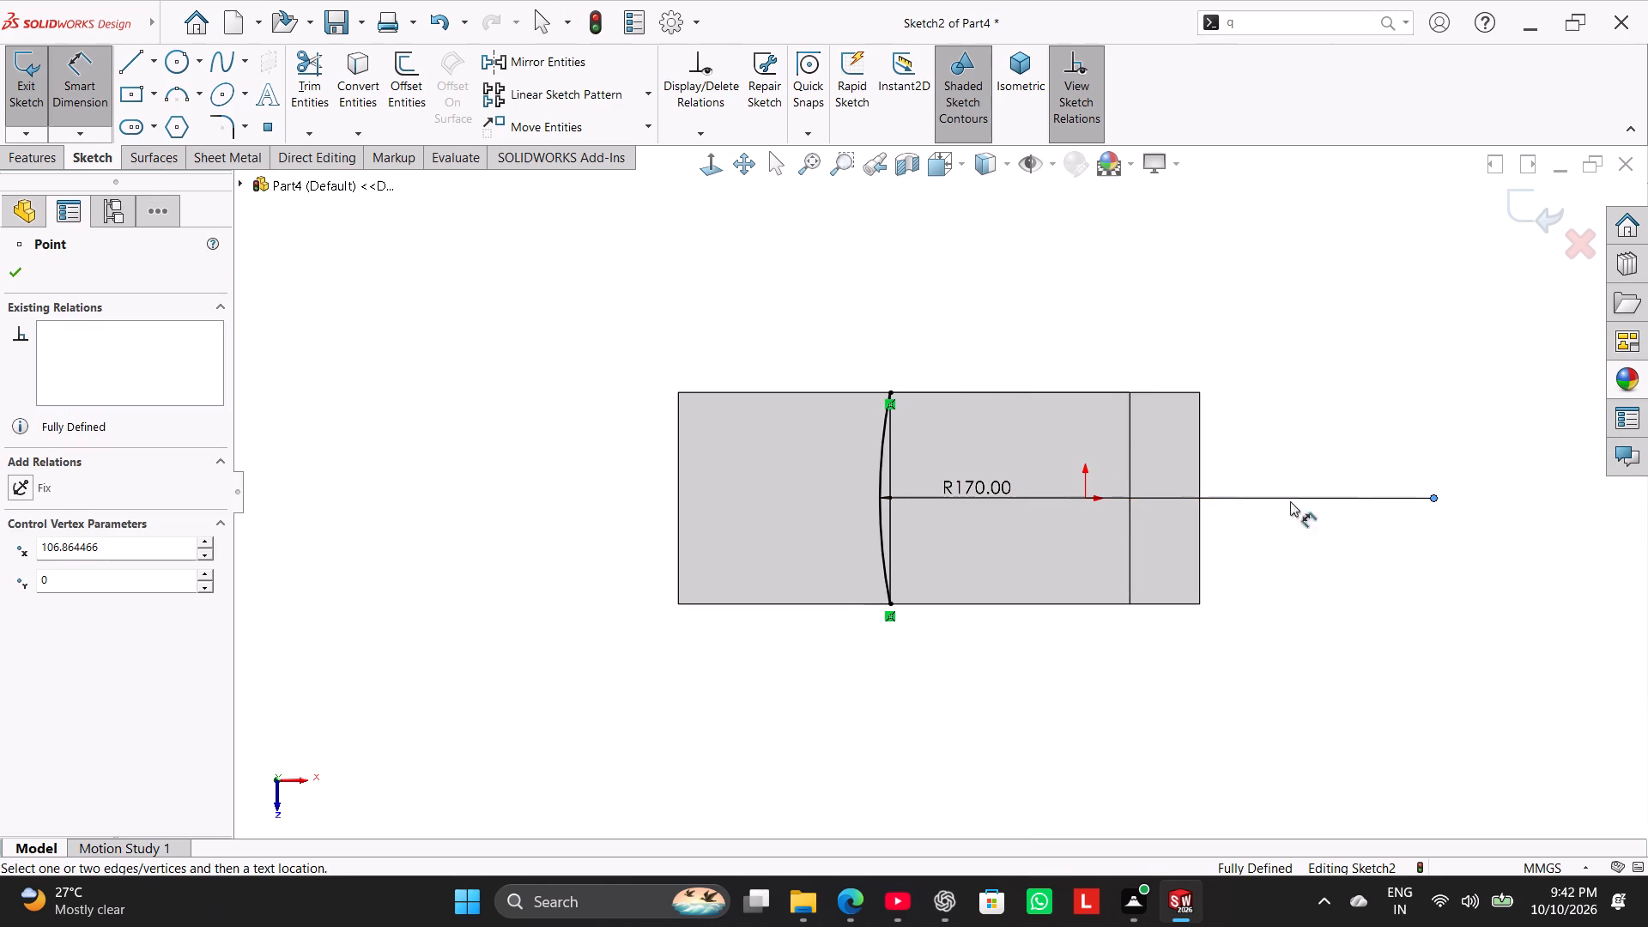
pyautogui.click(1087, 496)
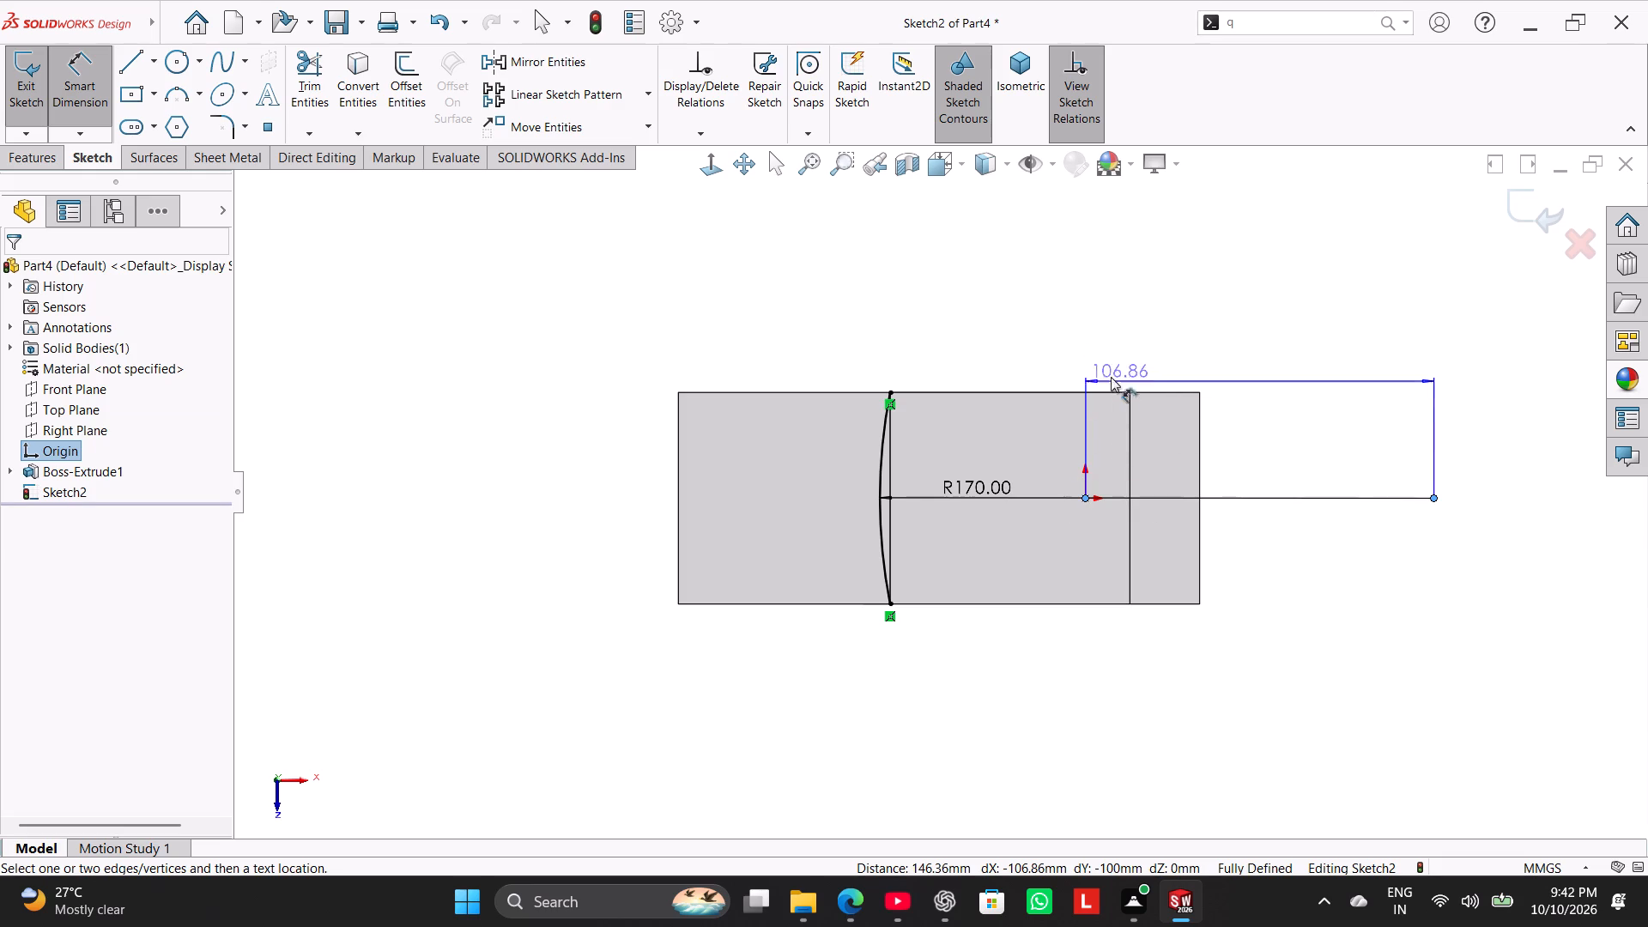
pyautogui.click(88, 80)
pyautogui.moveTo(88, 77); pyautogui.dragTo(87, 86)
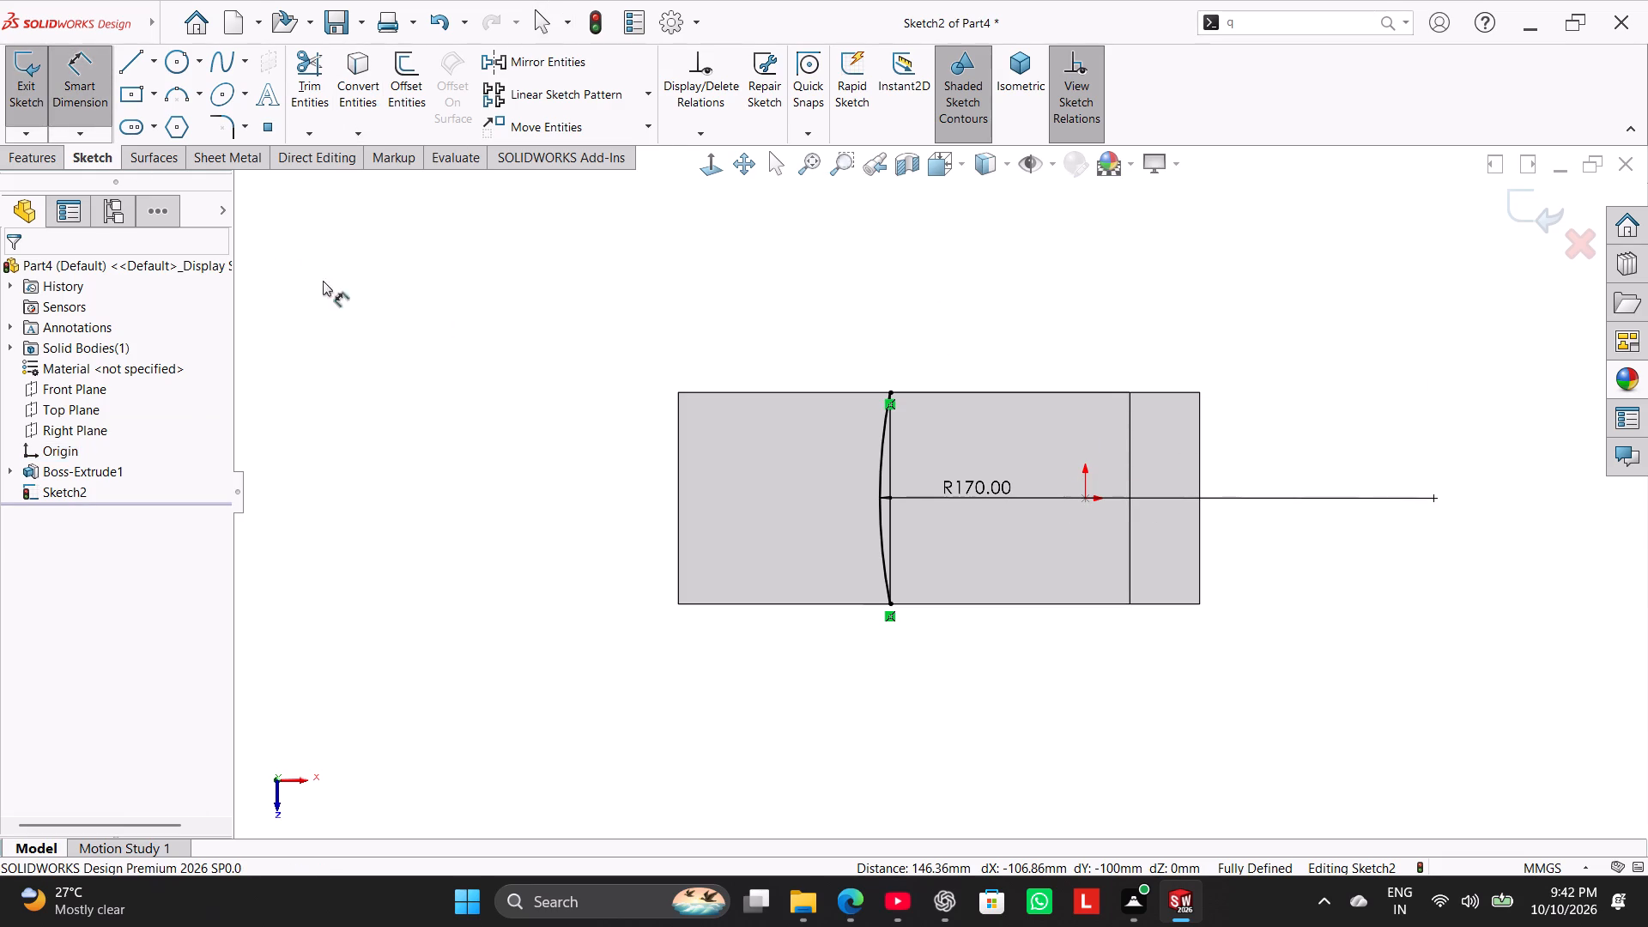
pyautogui.click(1433, 500)
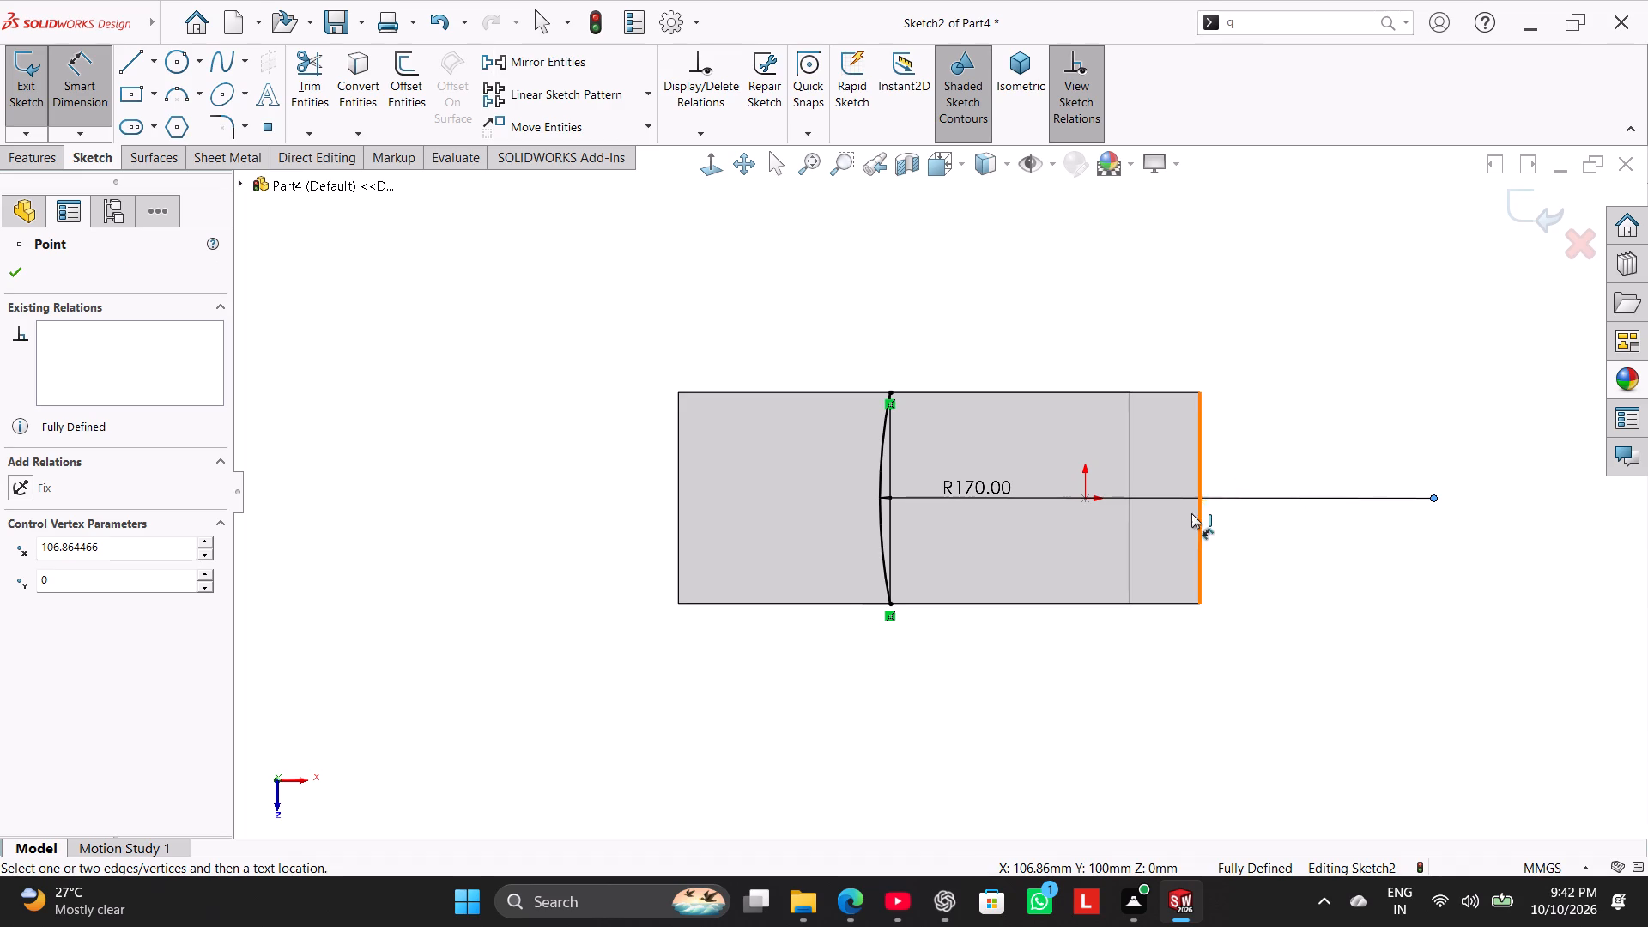
pyautogui.click(1199, 472)
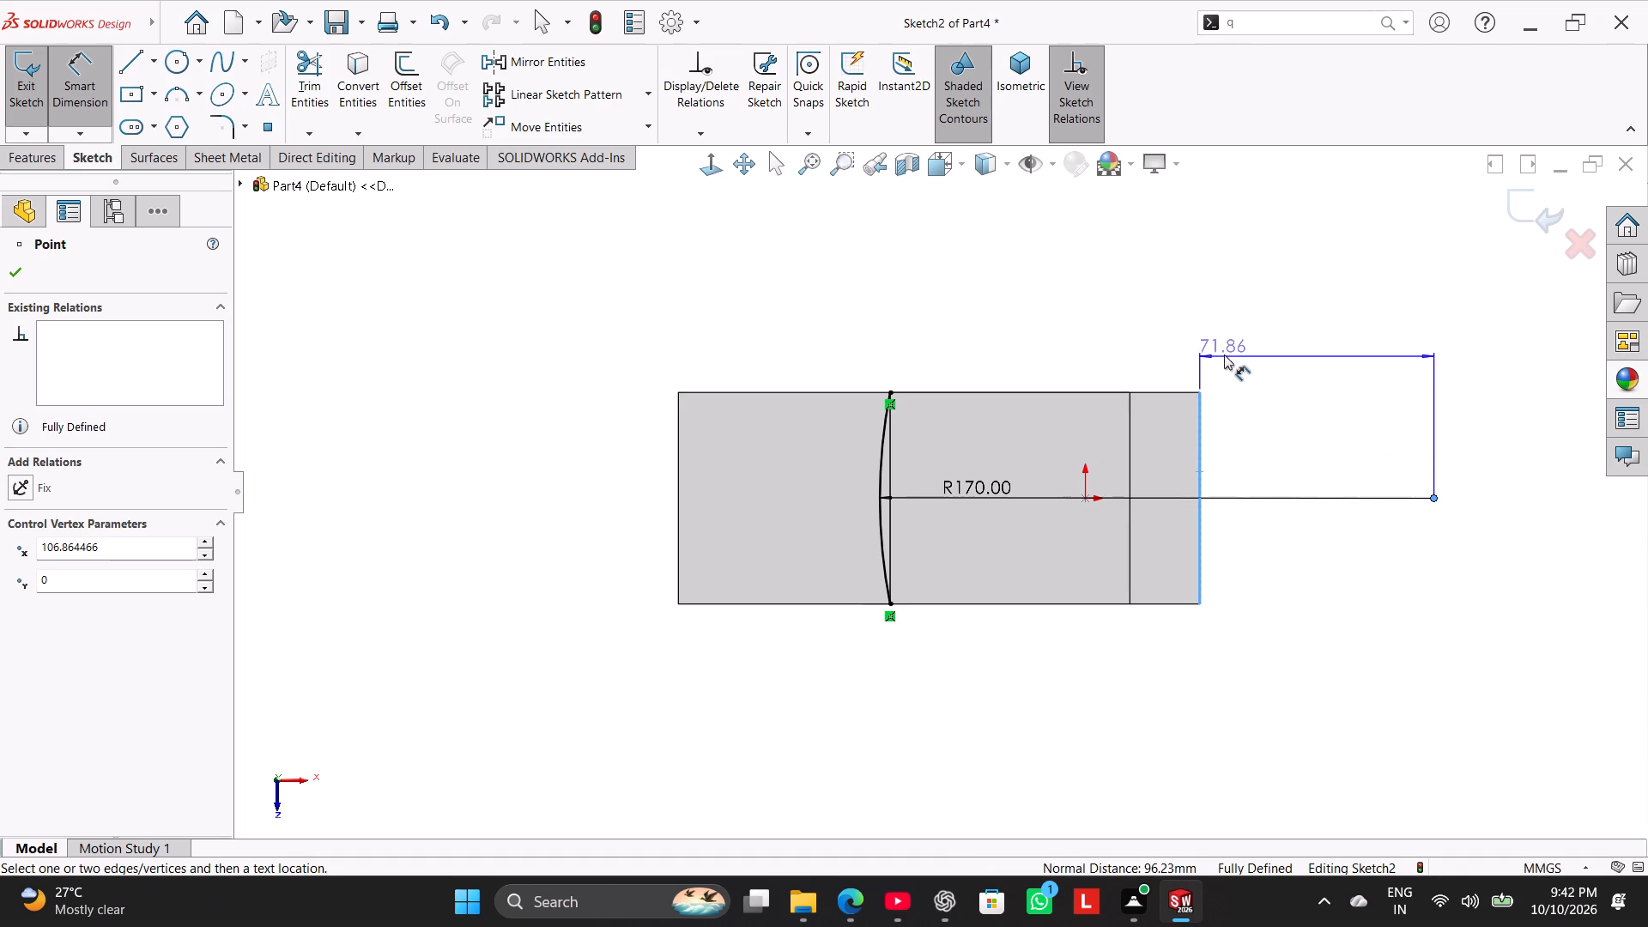
pyautogui.click(90, 107)
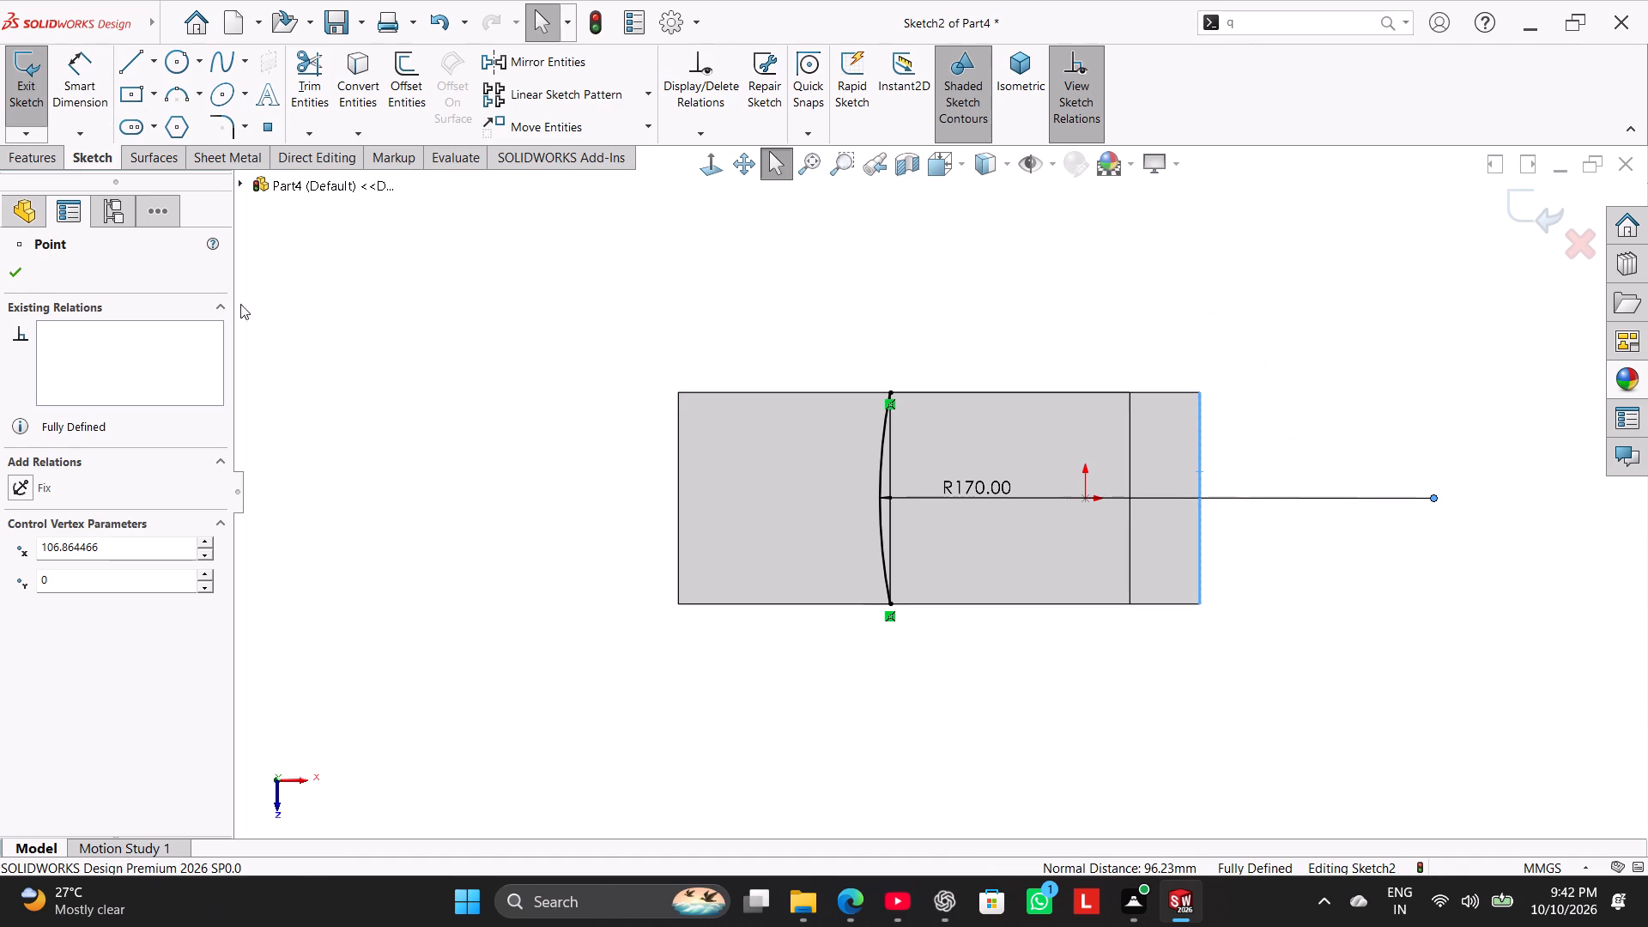
pyautogui.click(383, 367)
pyautogui.moveTo(483, 463); pyautogui.dragTo(453, 317, button='middle')
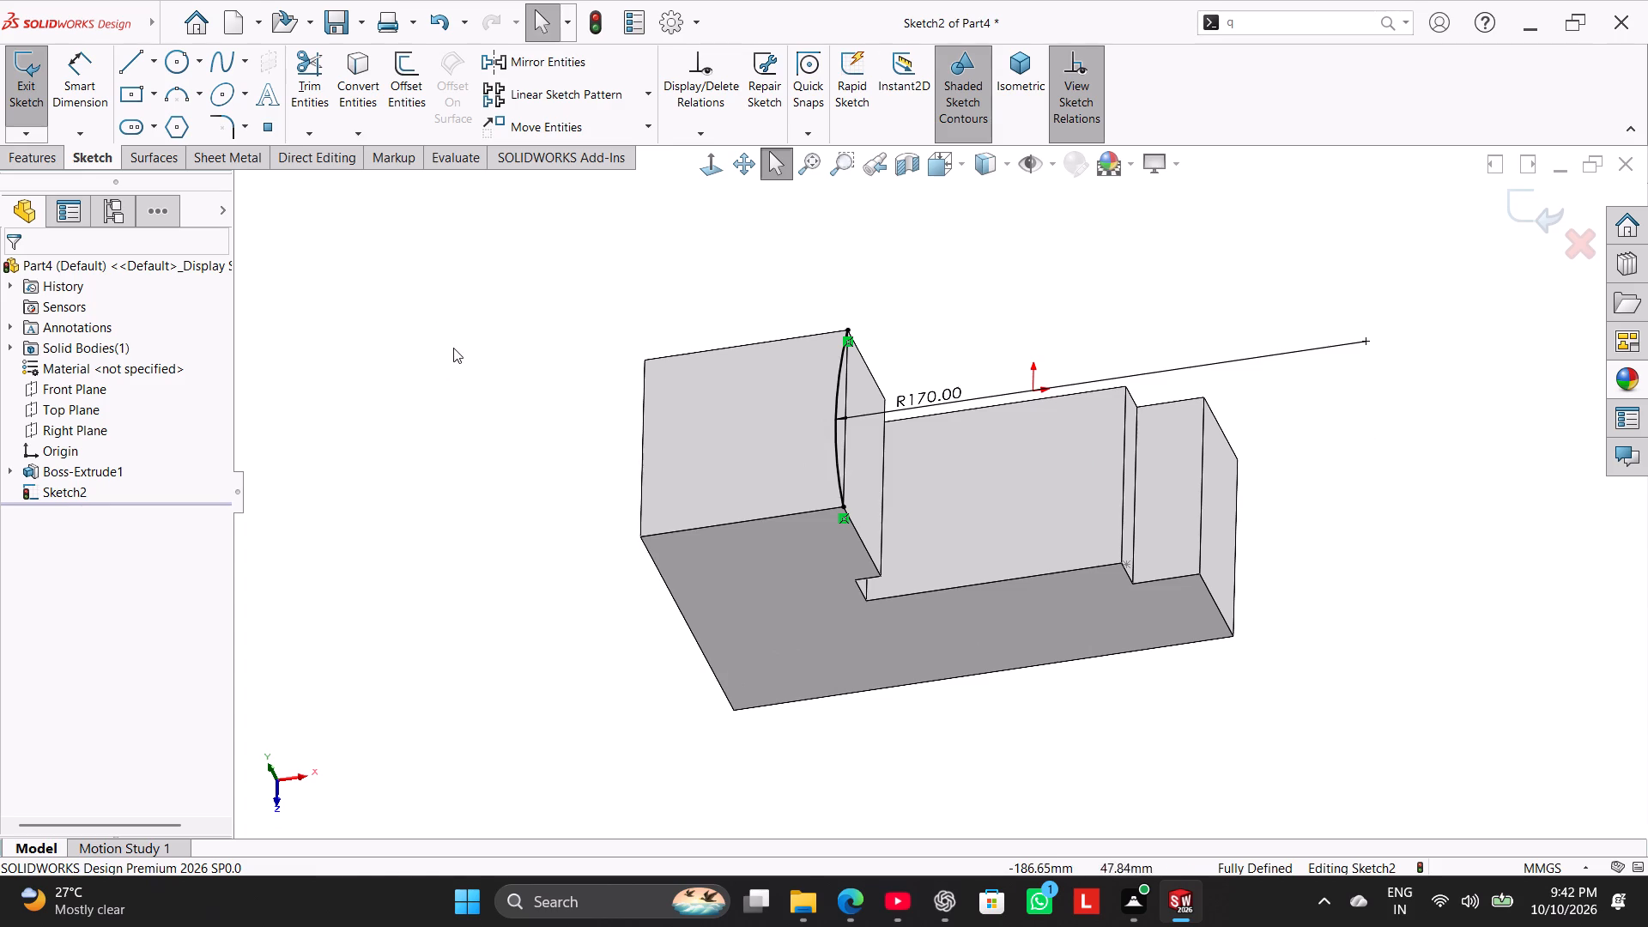
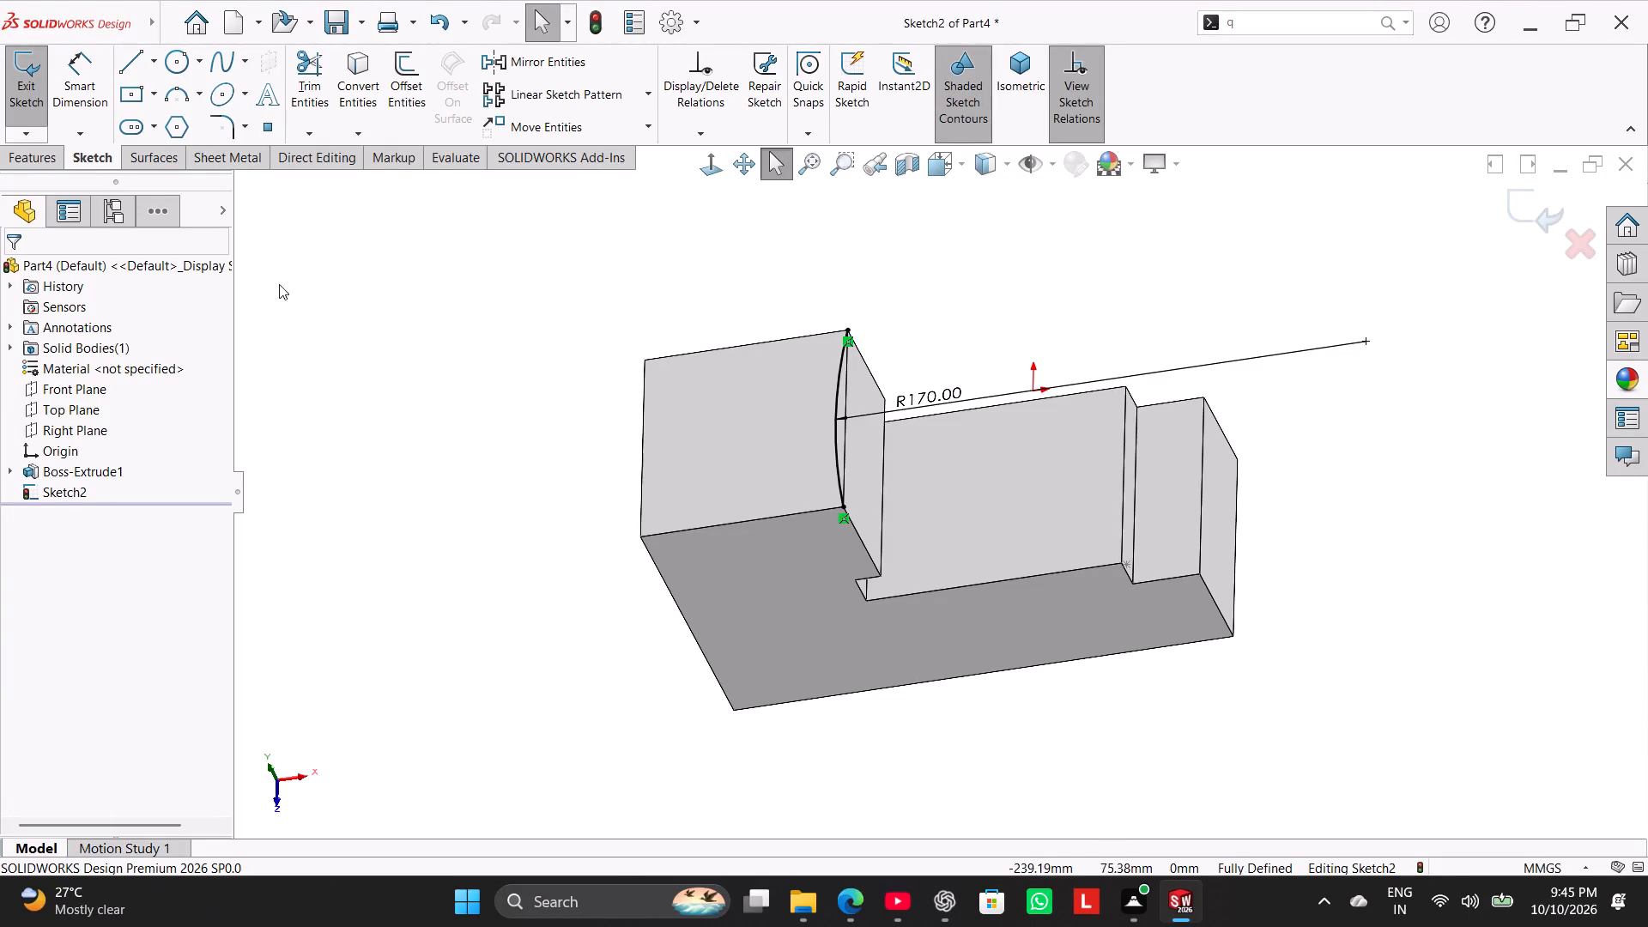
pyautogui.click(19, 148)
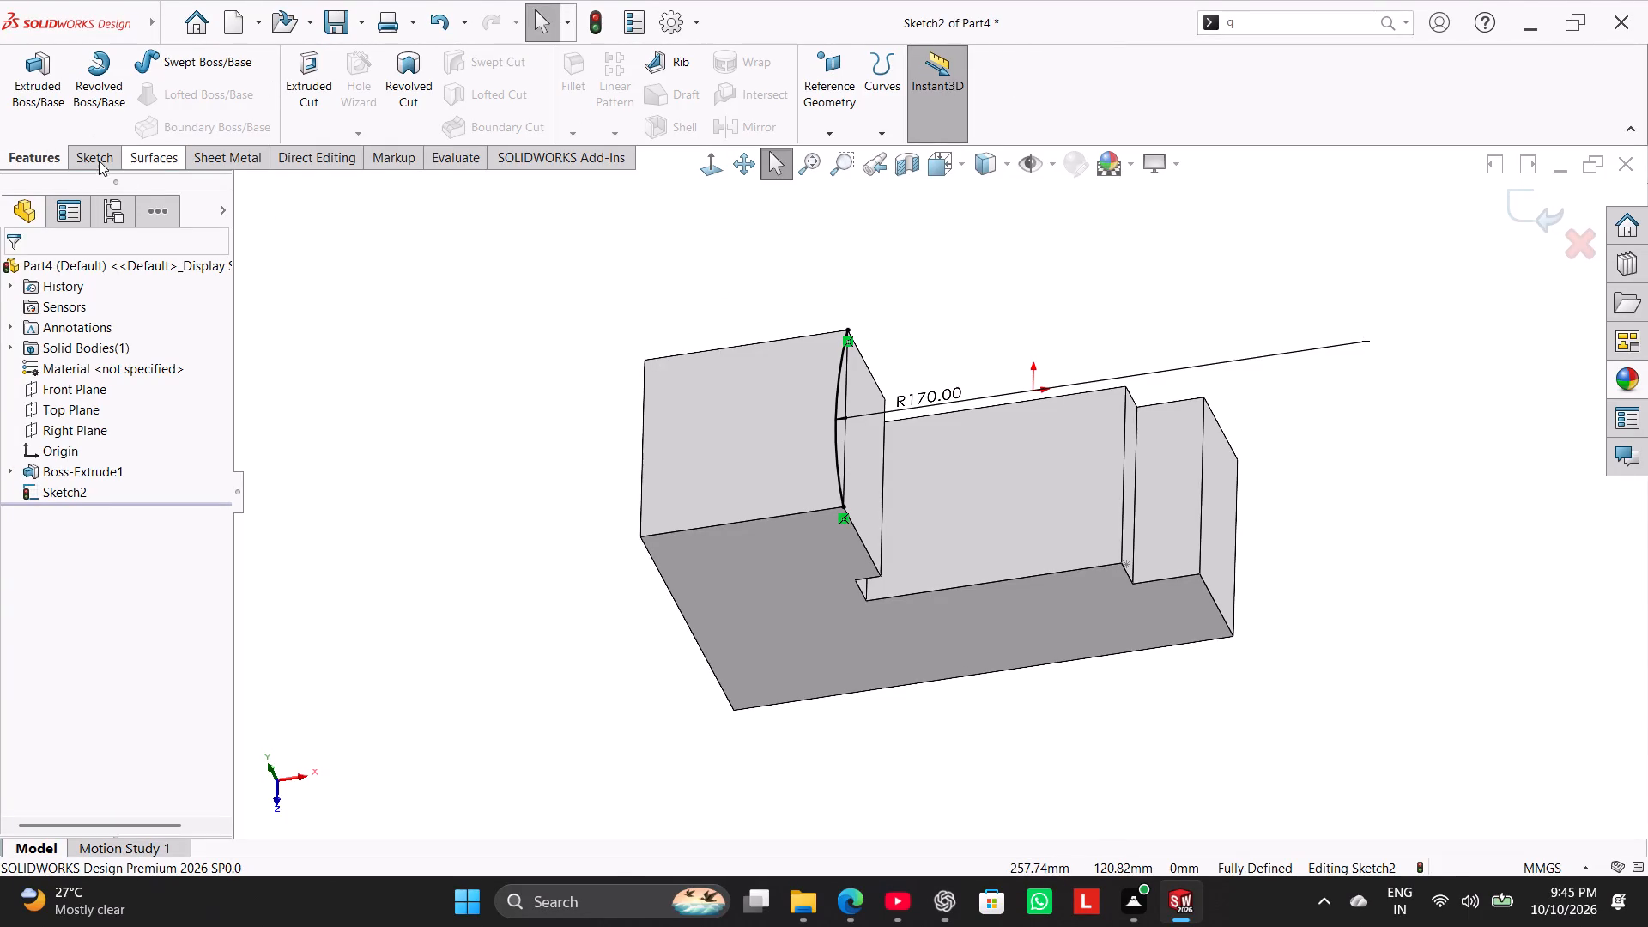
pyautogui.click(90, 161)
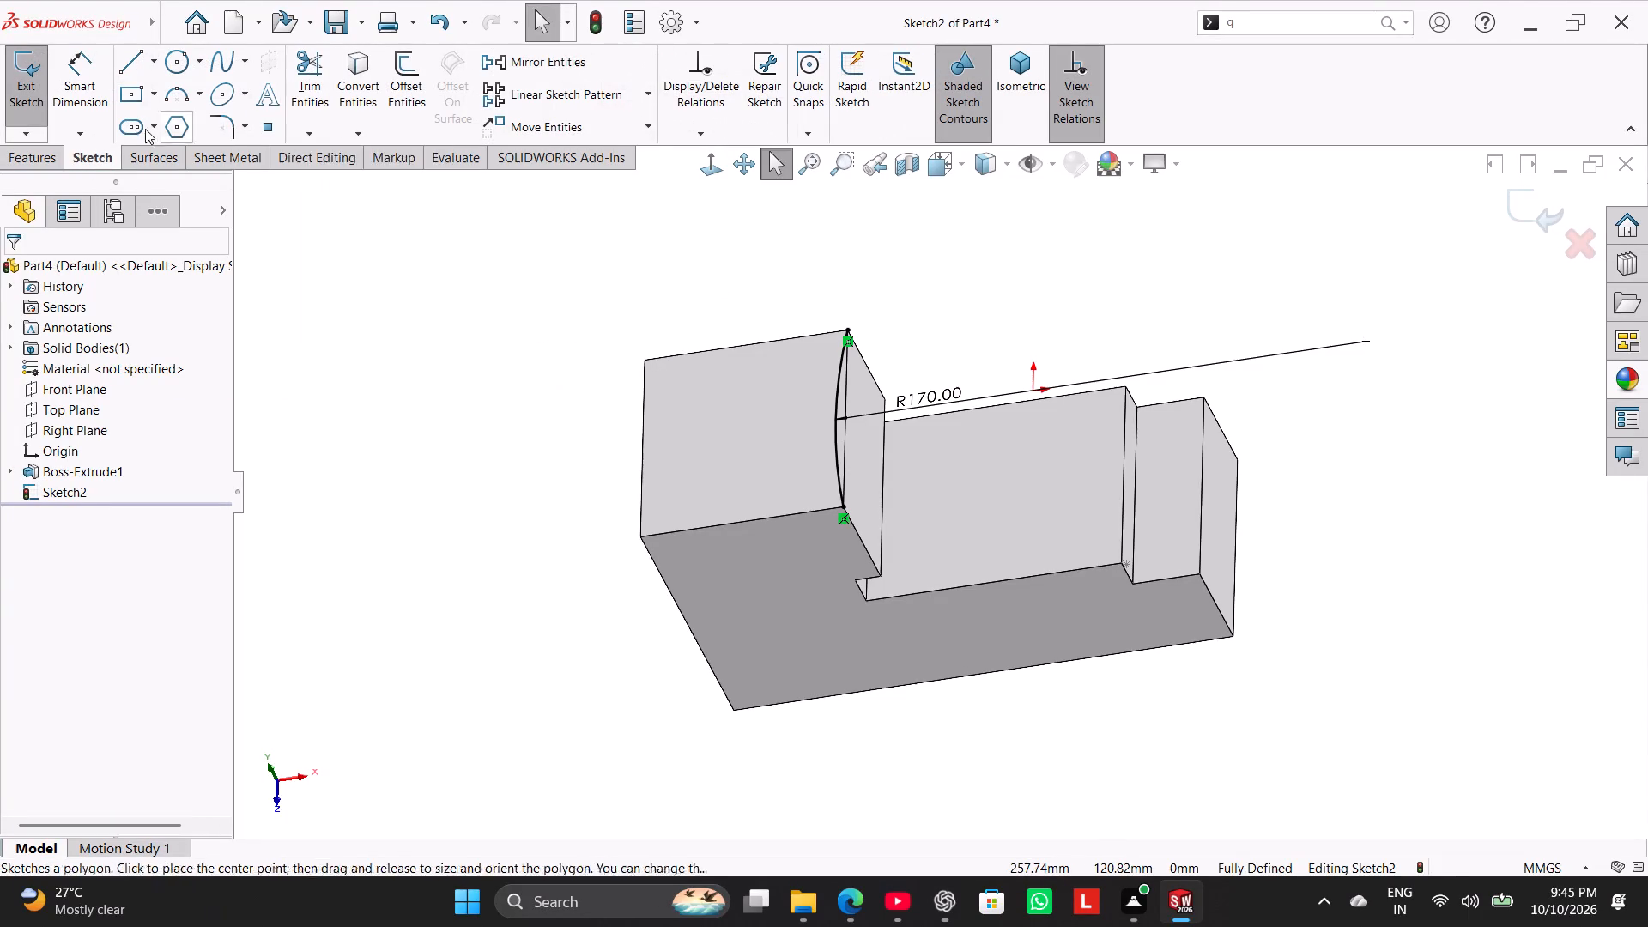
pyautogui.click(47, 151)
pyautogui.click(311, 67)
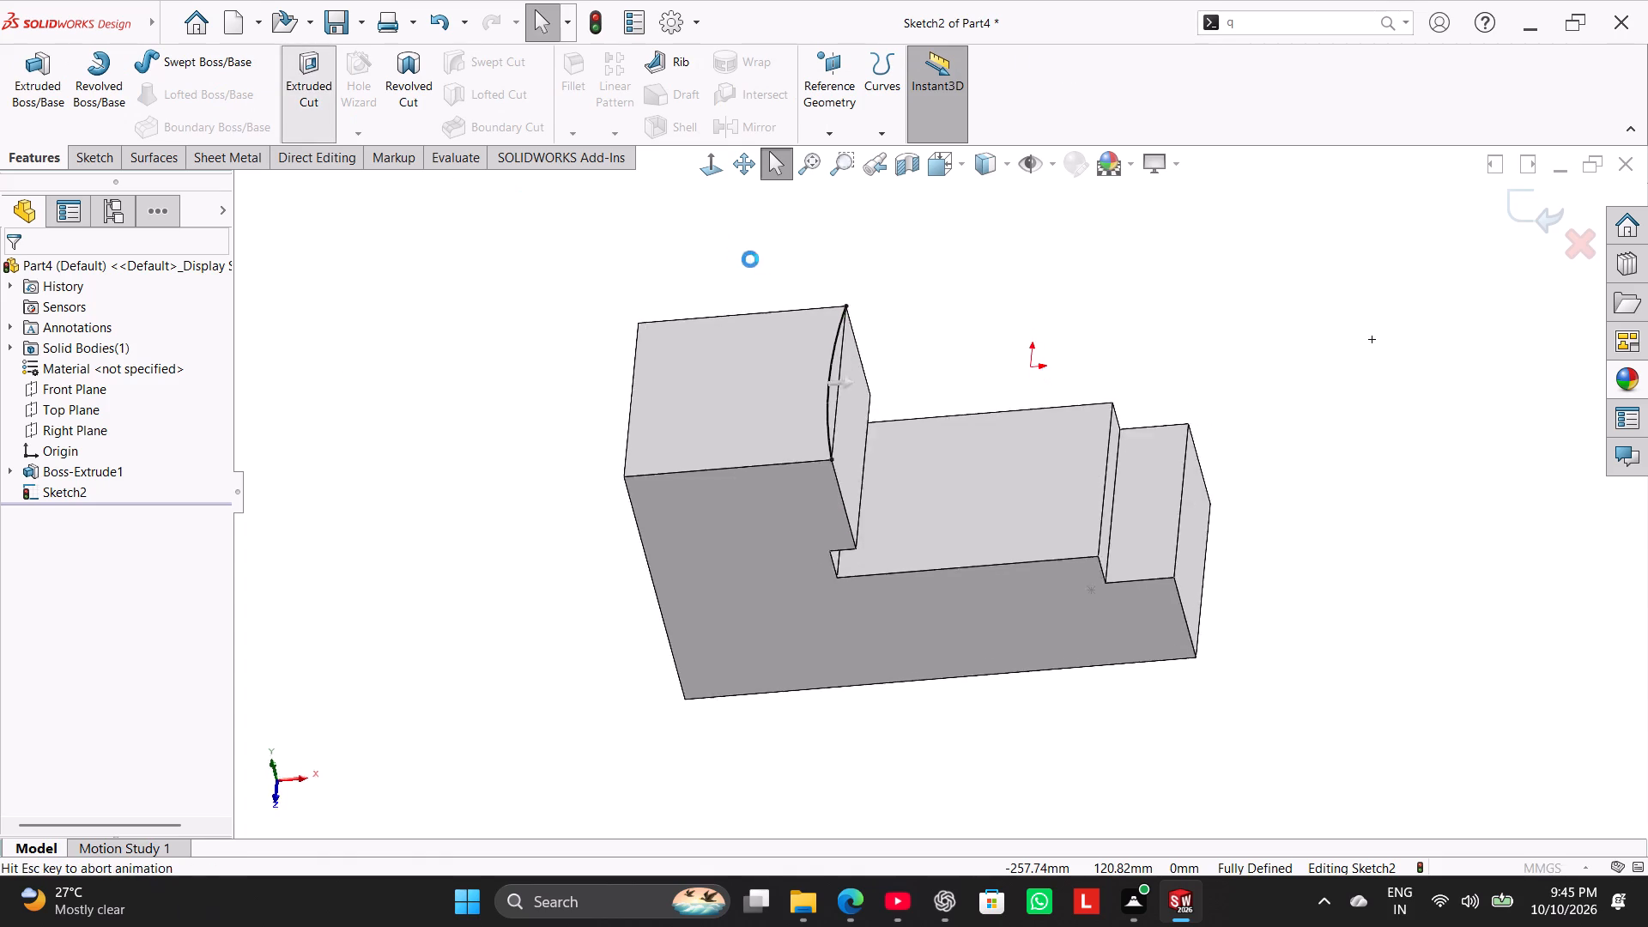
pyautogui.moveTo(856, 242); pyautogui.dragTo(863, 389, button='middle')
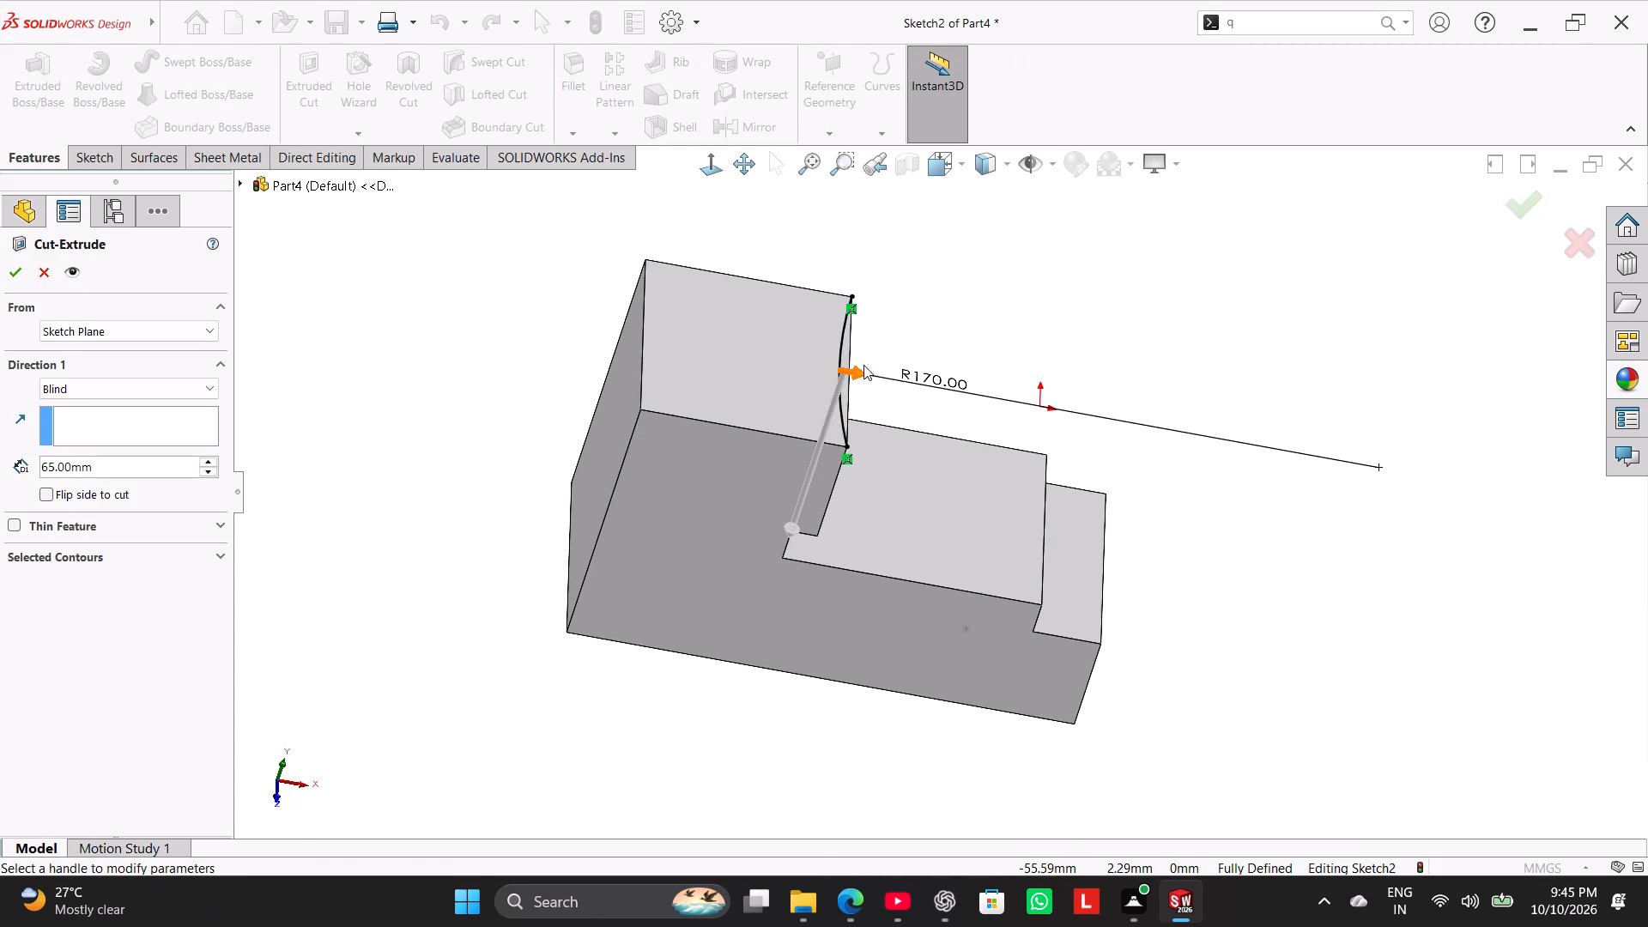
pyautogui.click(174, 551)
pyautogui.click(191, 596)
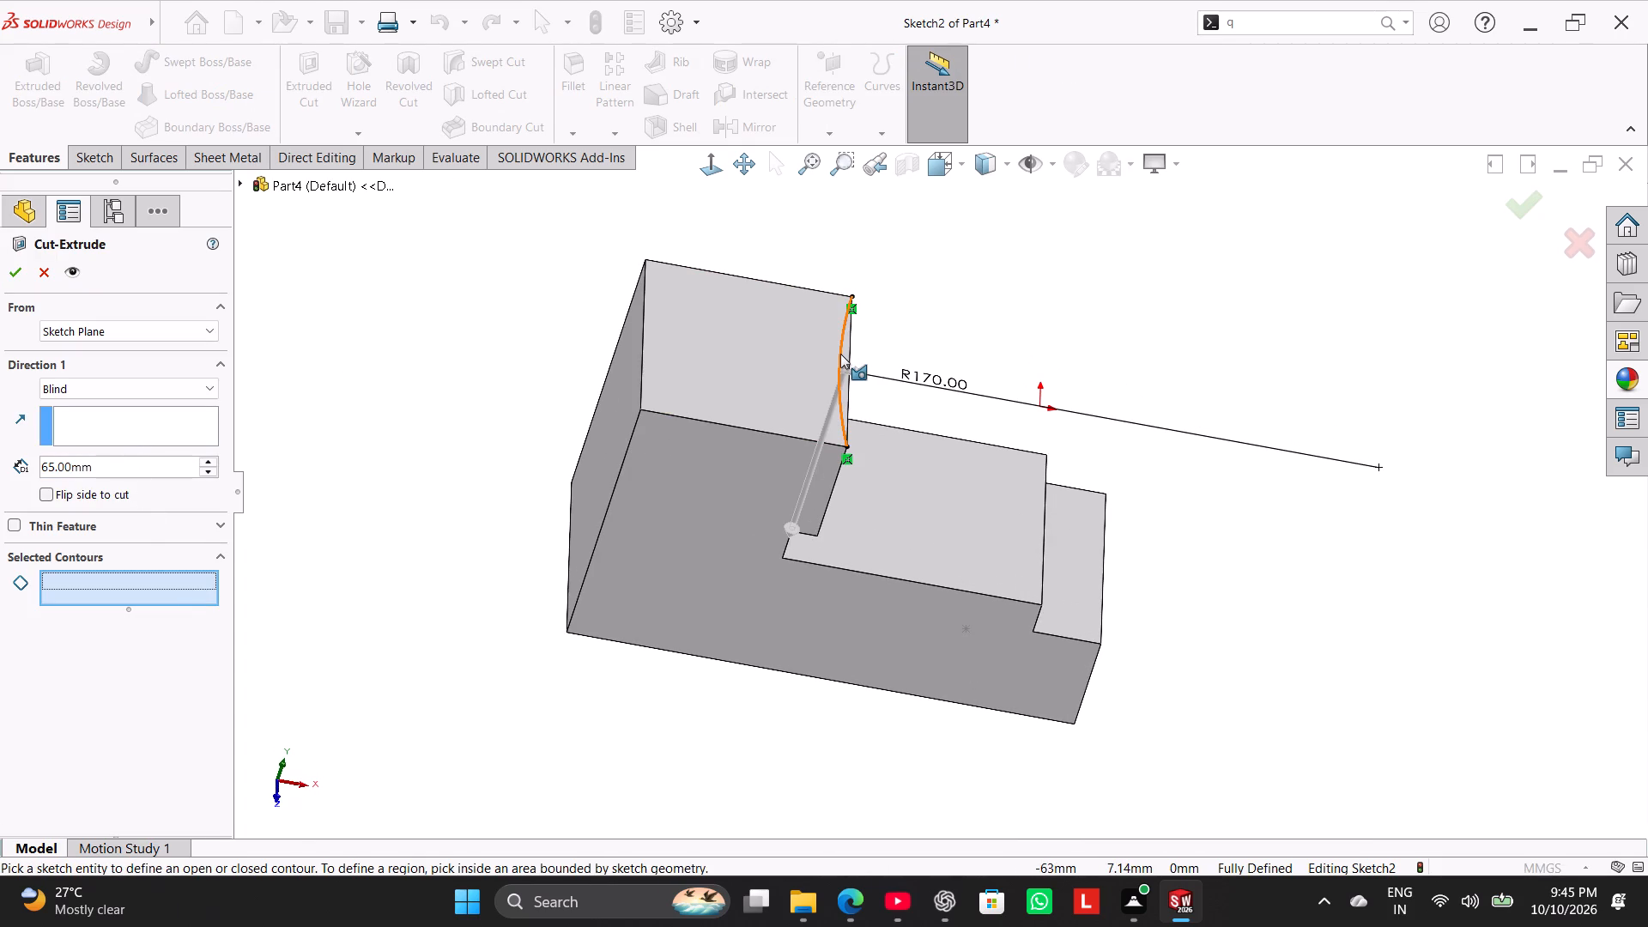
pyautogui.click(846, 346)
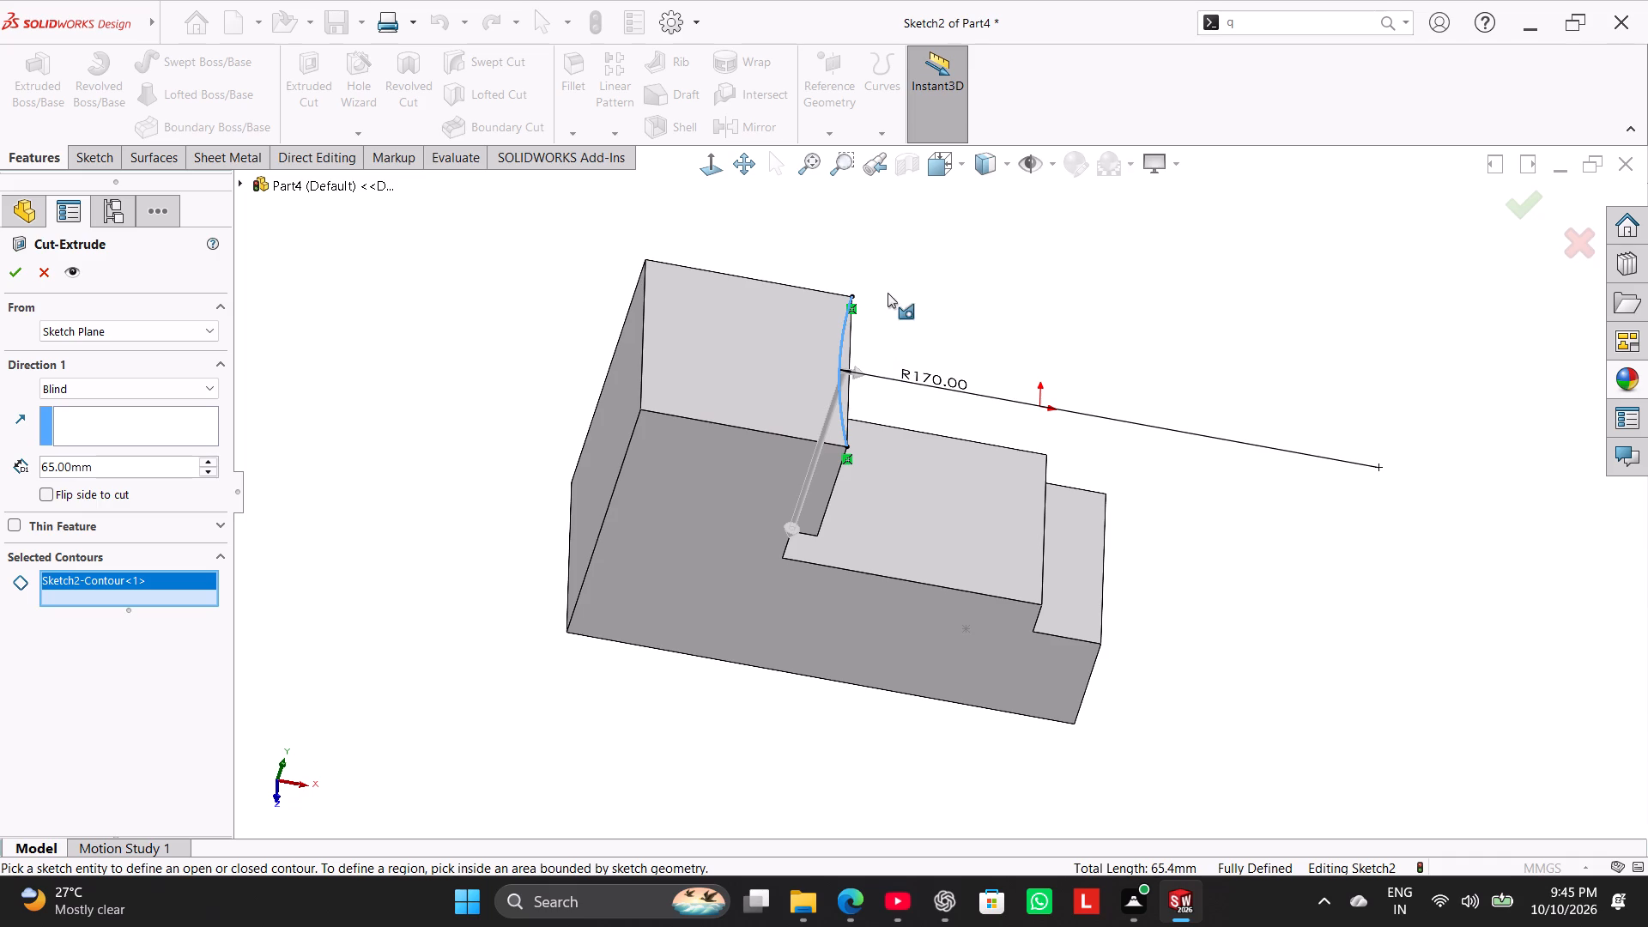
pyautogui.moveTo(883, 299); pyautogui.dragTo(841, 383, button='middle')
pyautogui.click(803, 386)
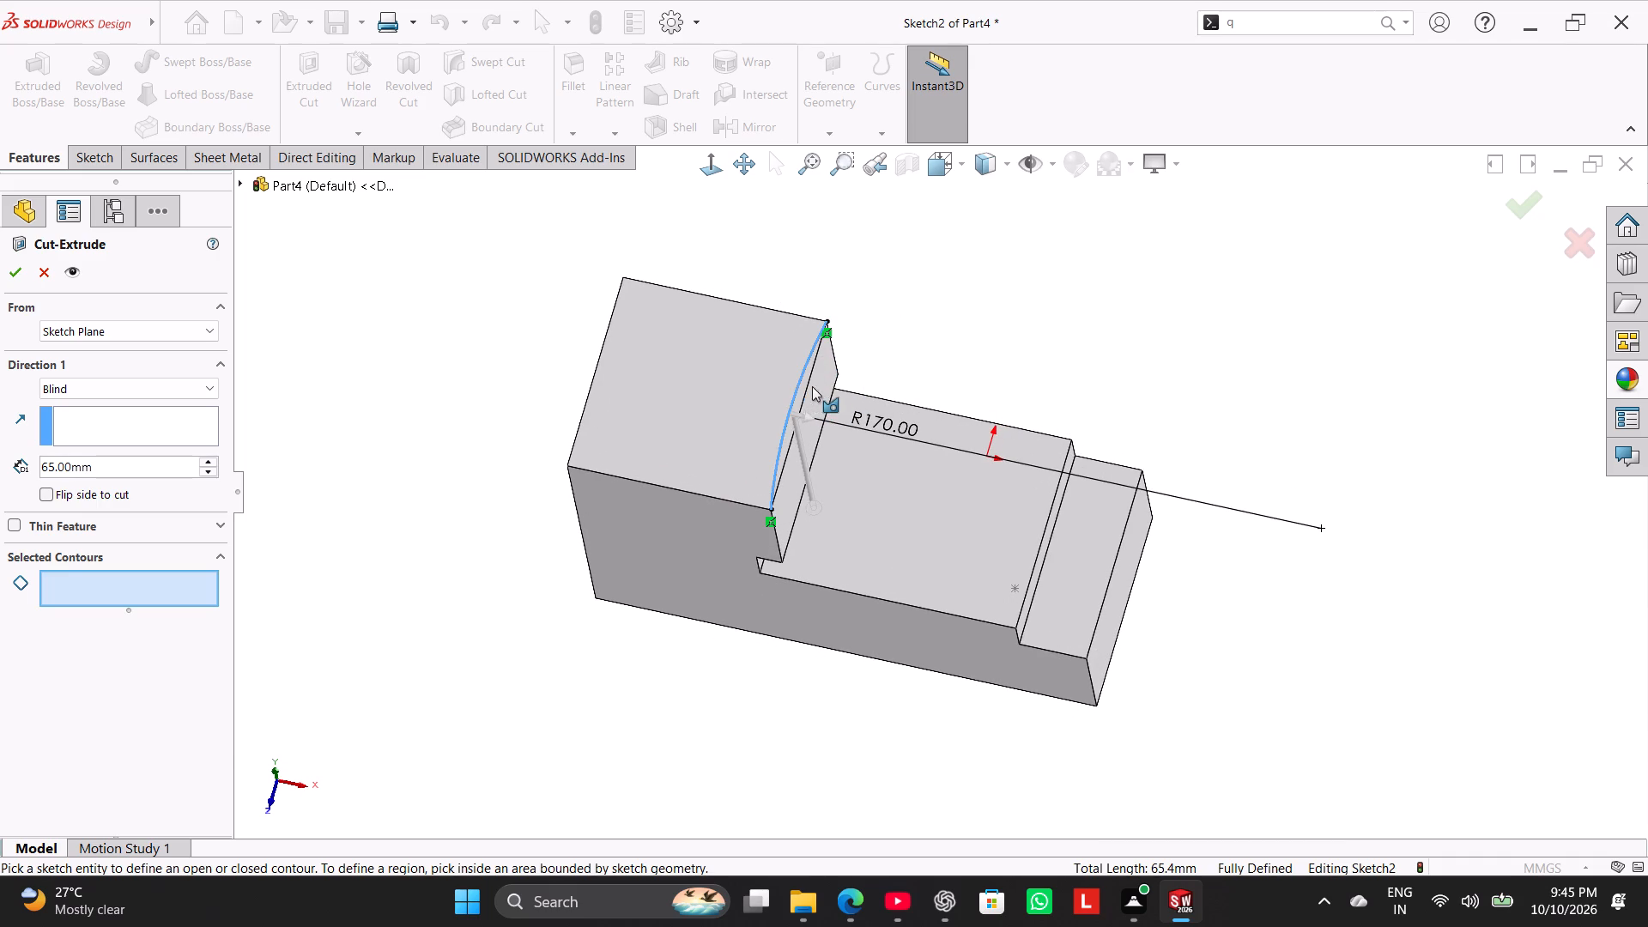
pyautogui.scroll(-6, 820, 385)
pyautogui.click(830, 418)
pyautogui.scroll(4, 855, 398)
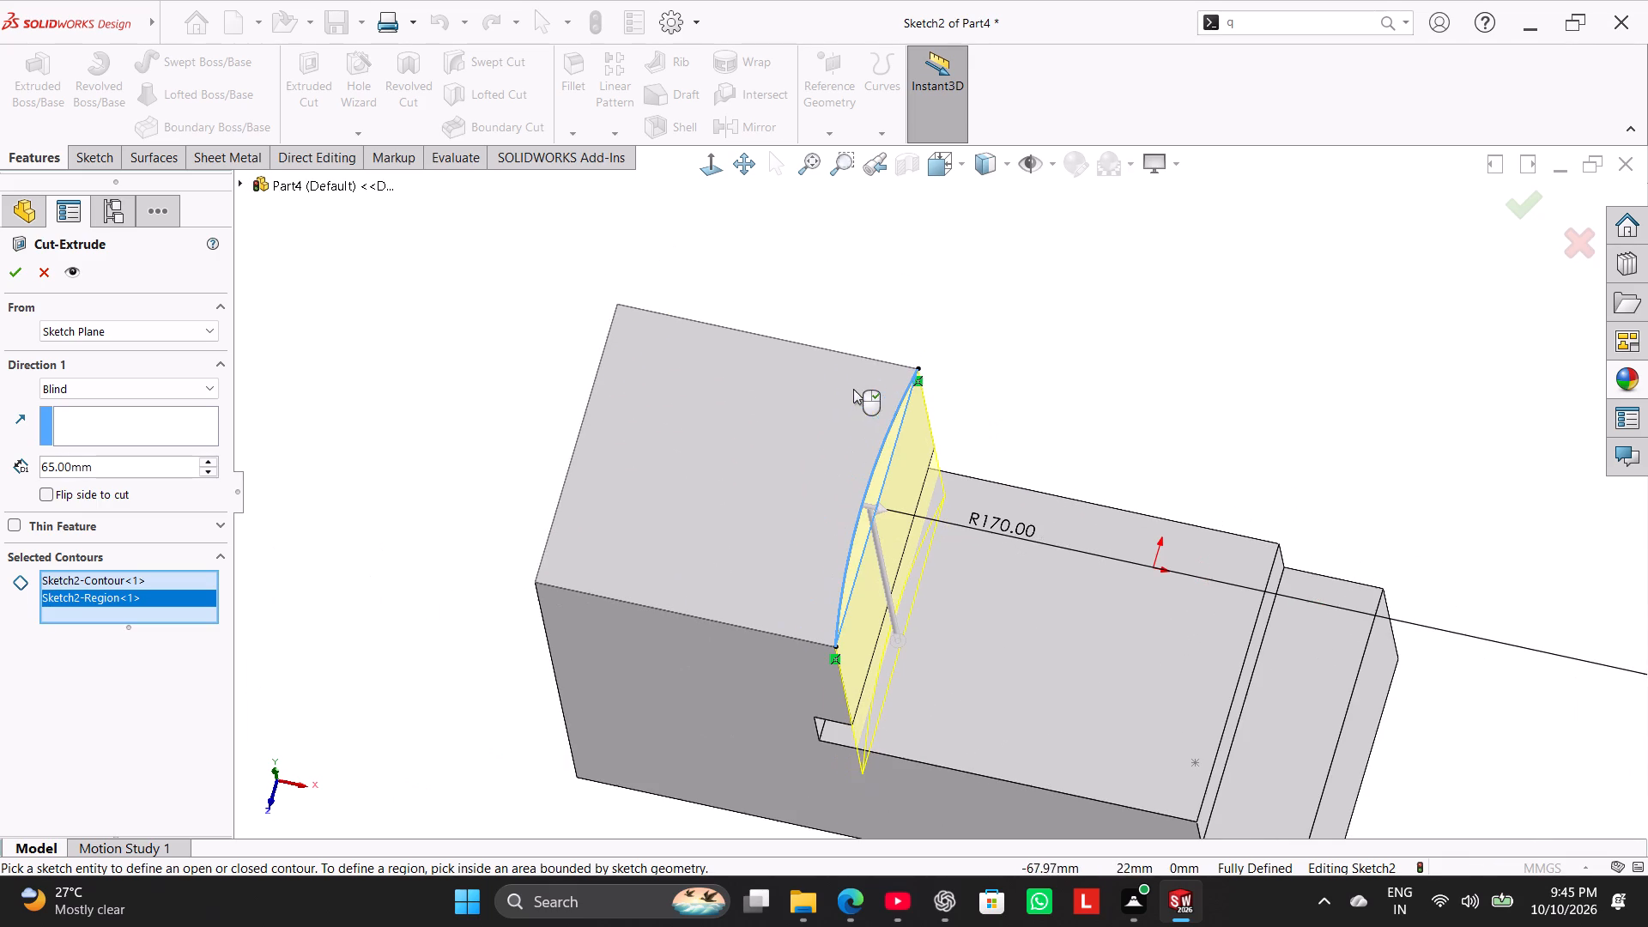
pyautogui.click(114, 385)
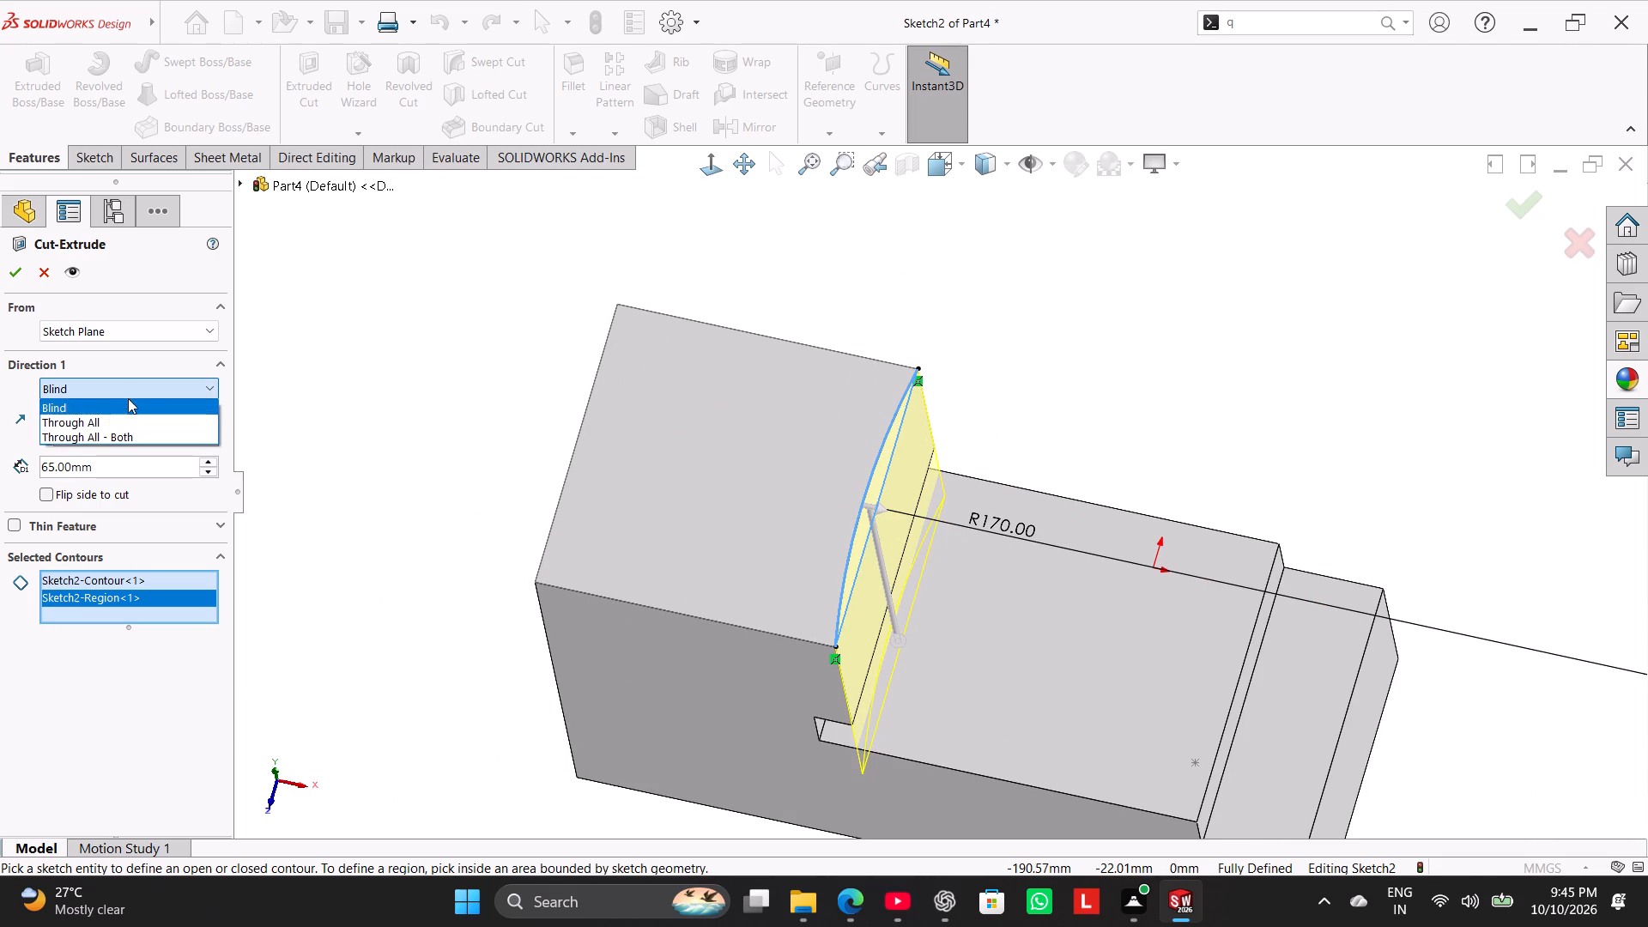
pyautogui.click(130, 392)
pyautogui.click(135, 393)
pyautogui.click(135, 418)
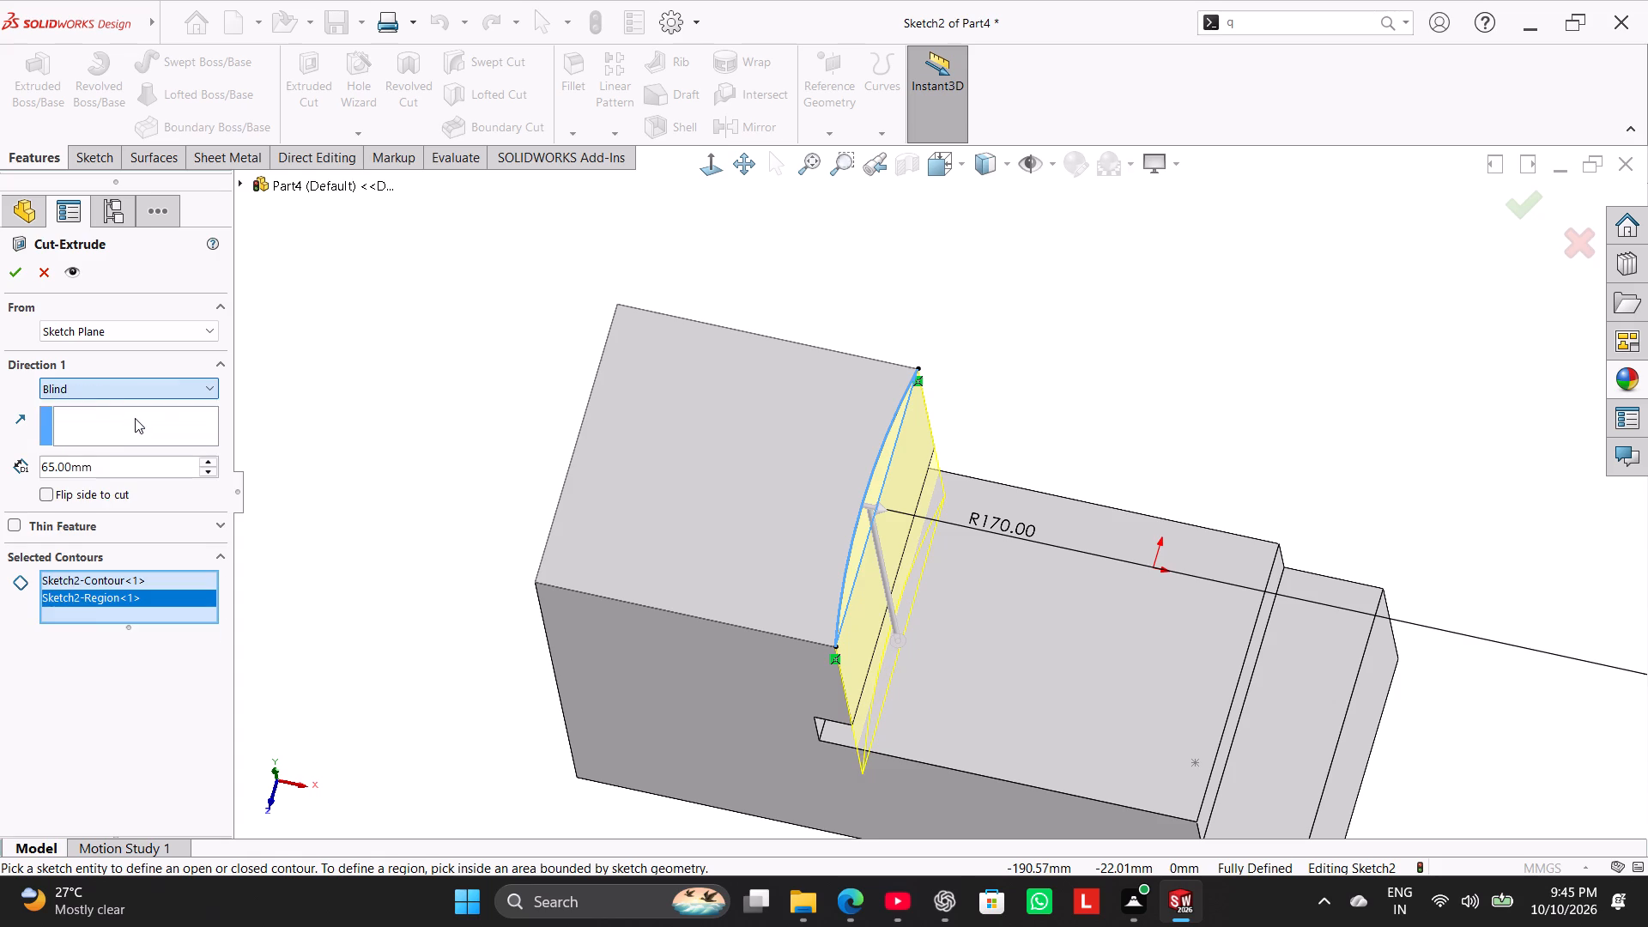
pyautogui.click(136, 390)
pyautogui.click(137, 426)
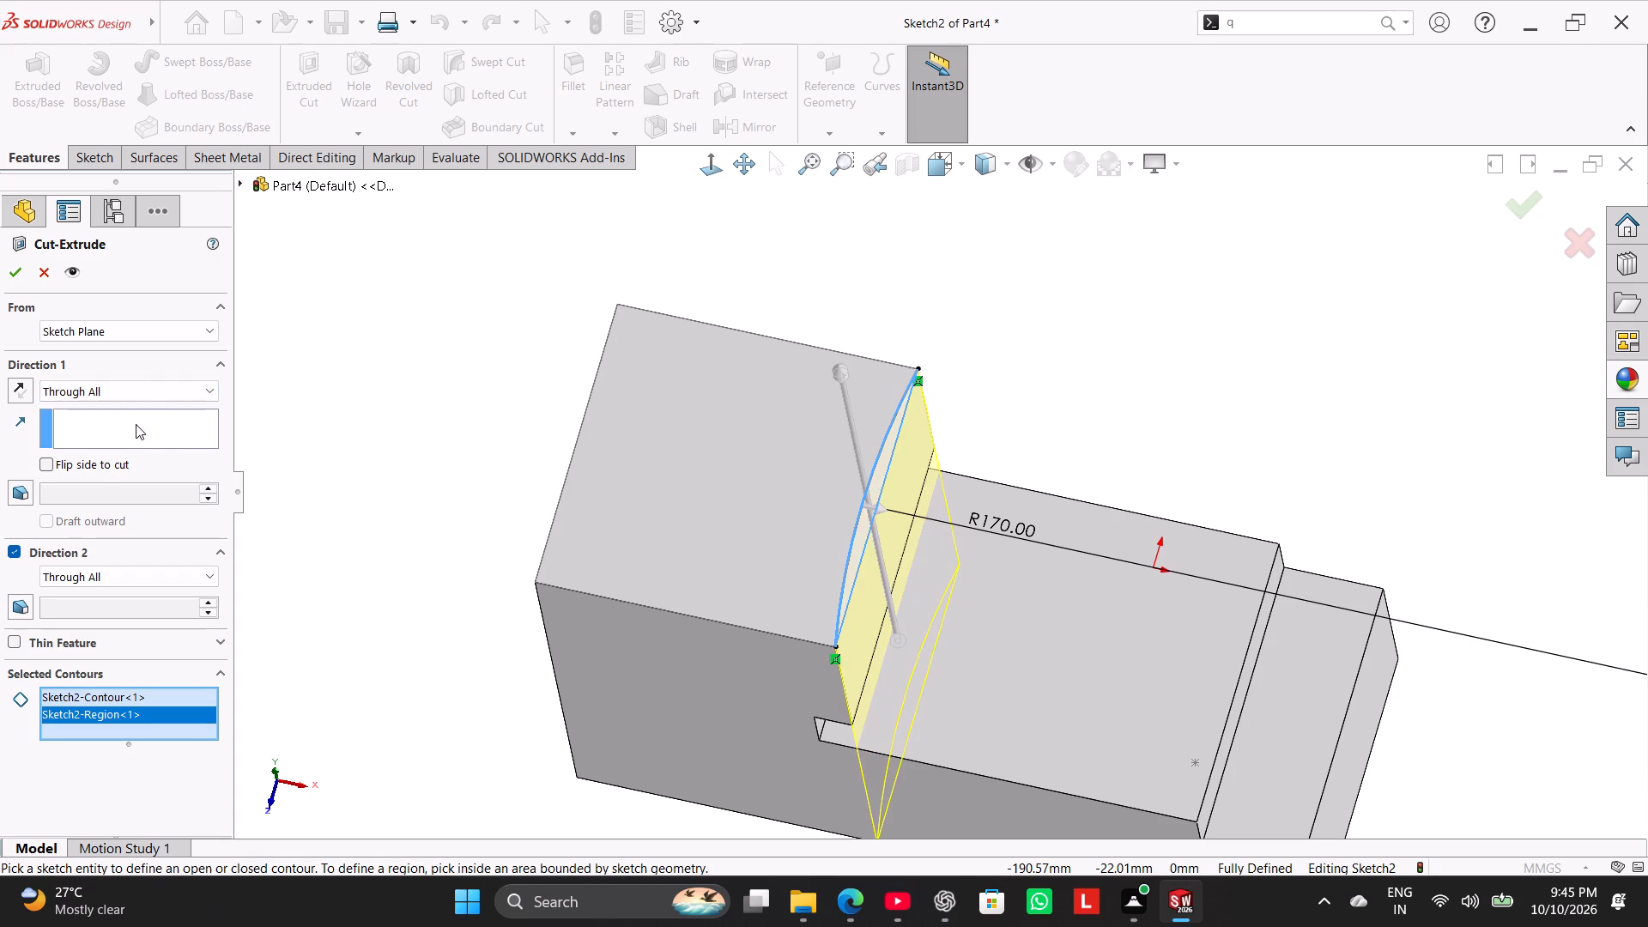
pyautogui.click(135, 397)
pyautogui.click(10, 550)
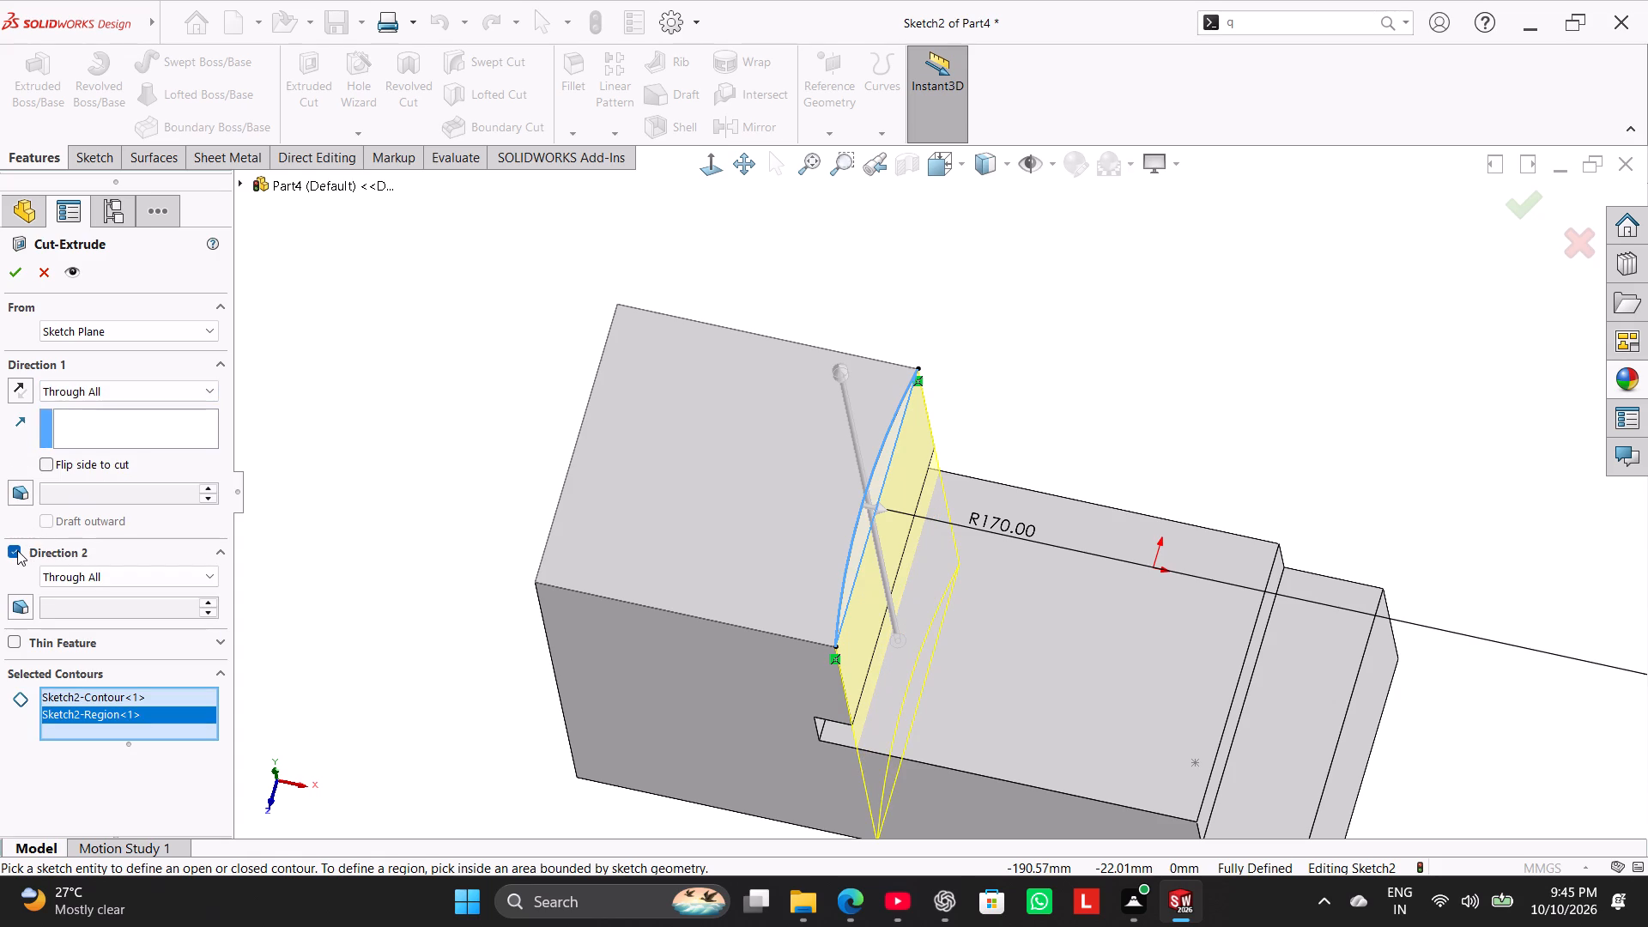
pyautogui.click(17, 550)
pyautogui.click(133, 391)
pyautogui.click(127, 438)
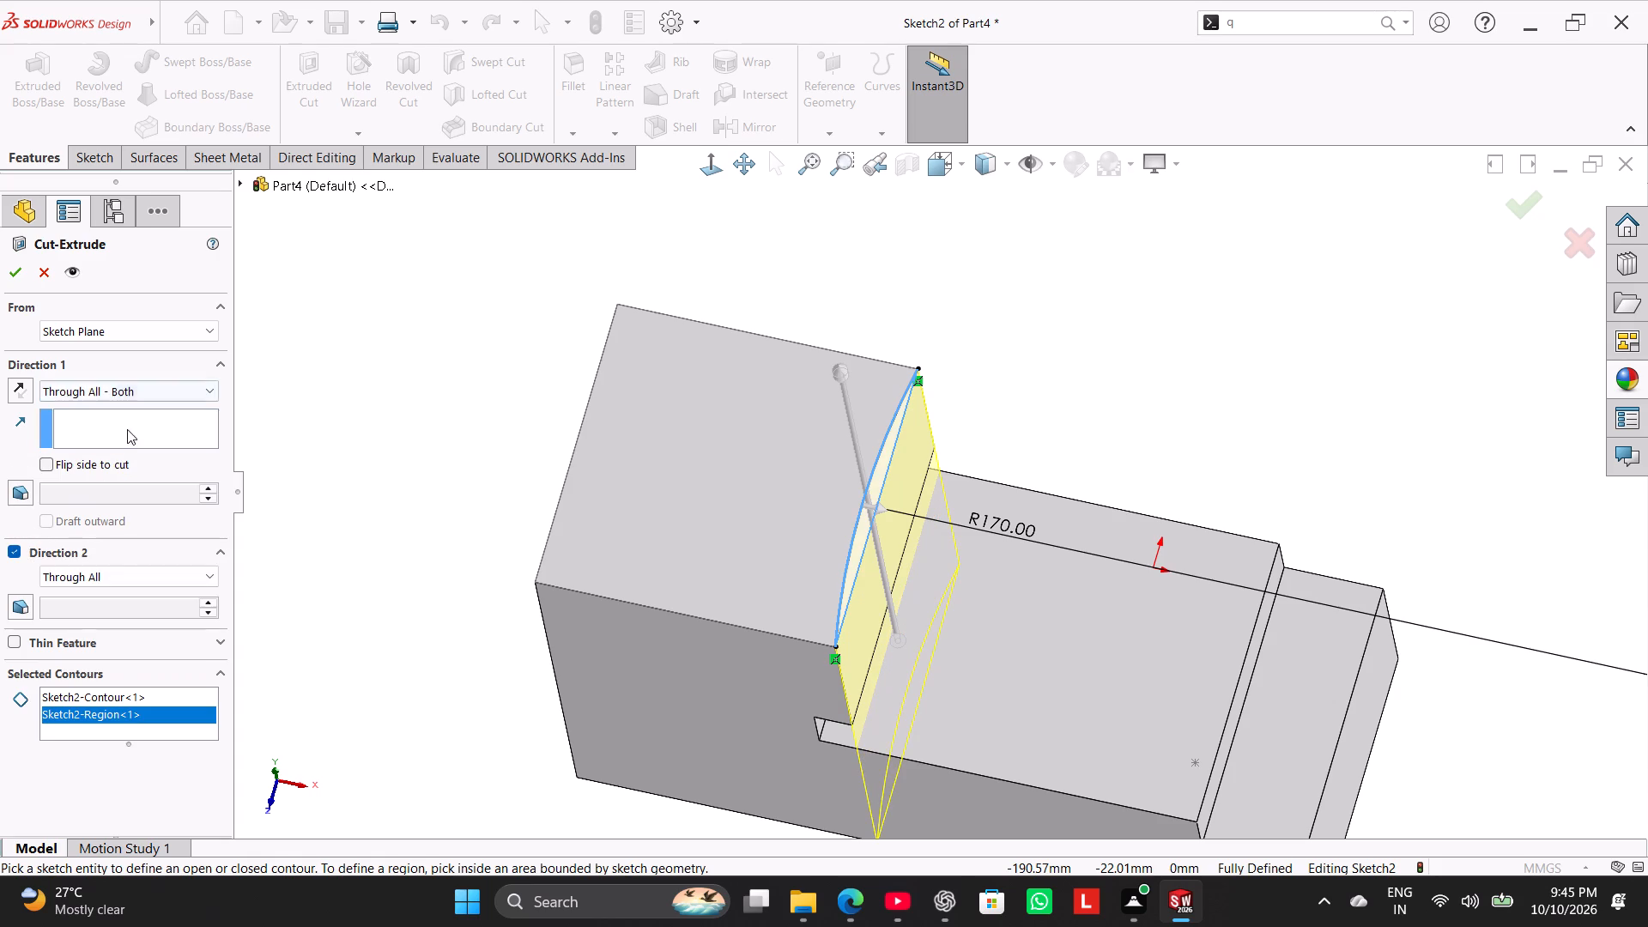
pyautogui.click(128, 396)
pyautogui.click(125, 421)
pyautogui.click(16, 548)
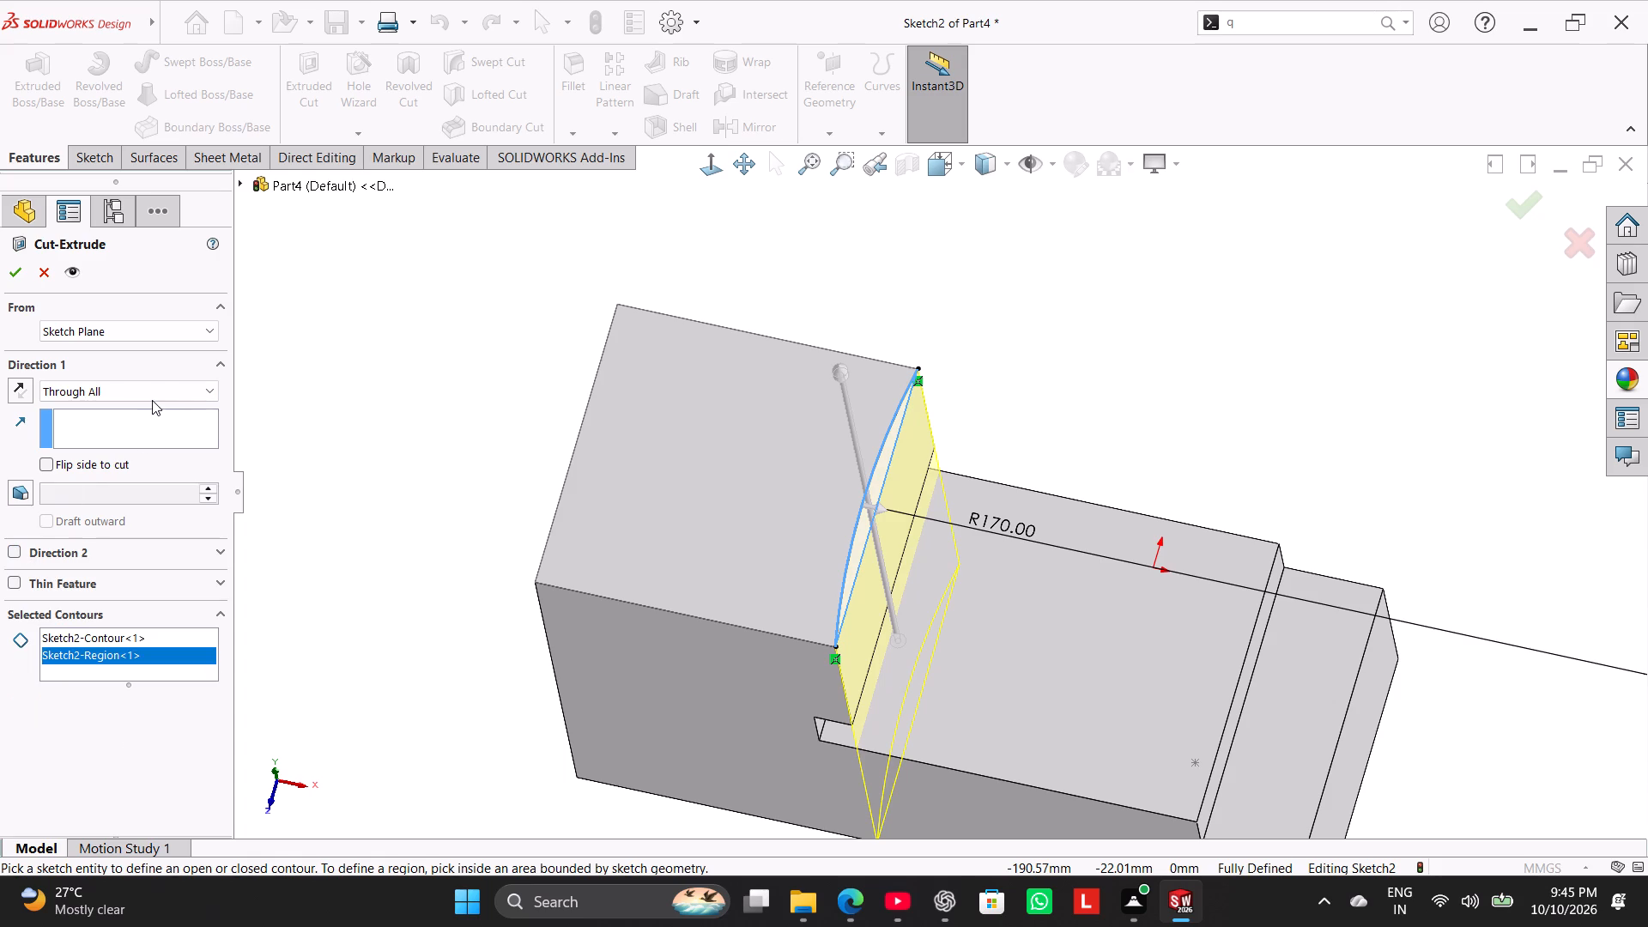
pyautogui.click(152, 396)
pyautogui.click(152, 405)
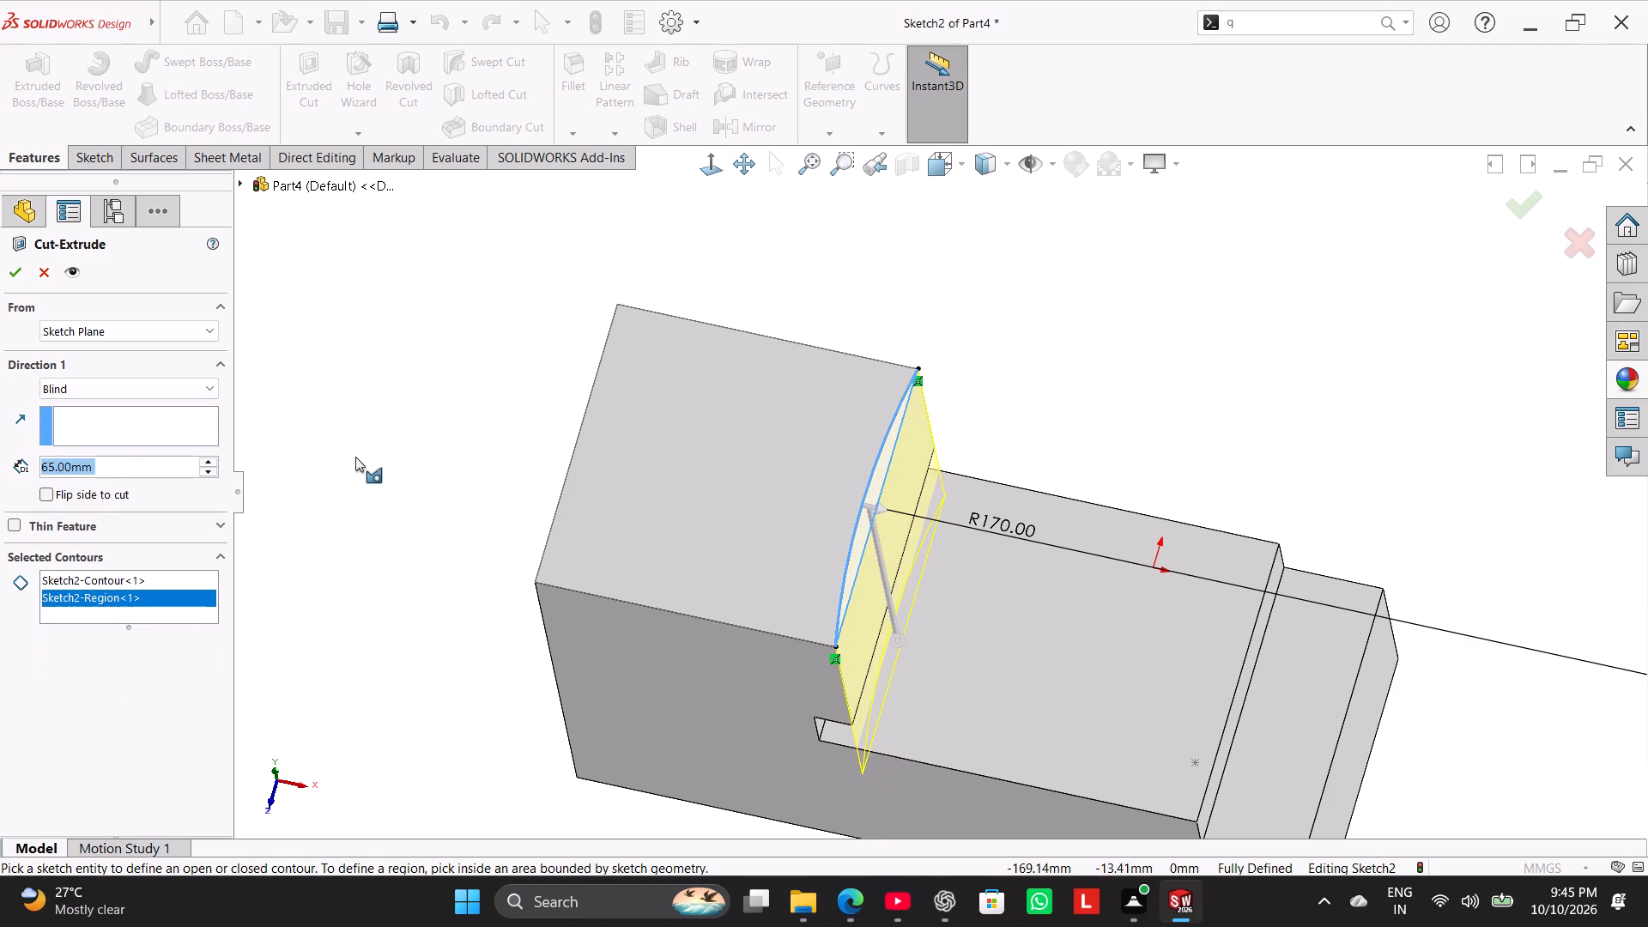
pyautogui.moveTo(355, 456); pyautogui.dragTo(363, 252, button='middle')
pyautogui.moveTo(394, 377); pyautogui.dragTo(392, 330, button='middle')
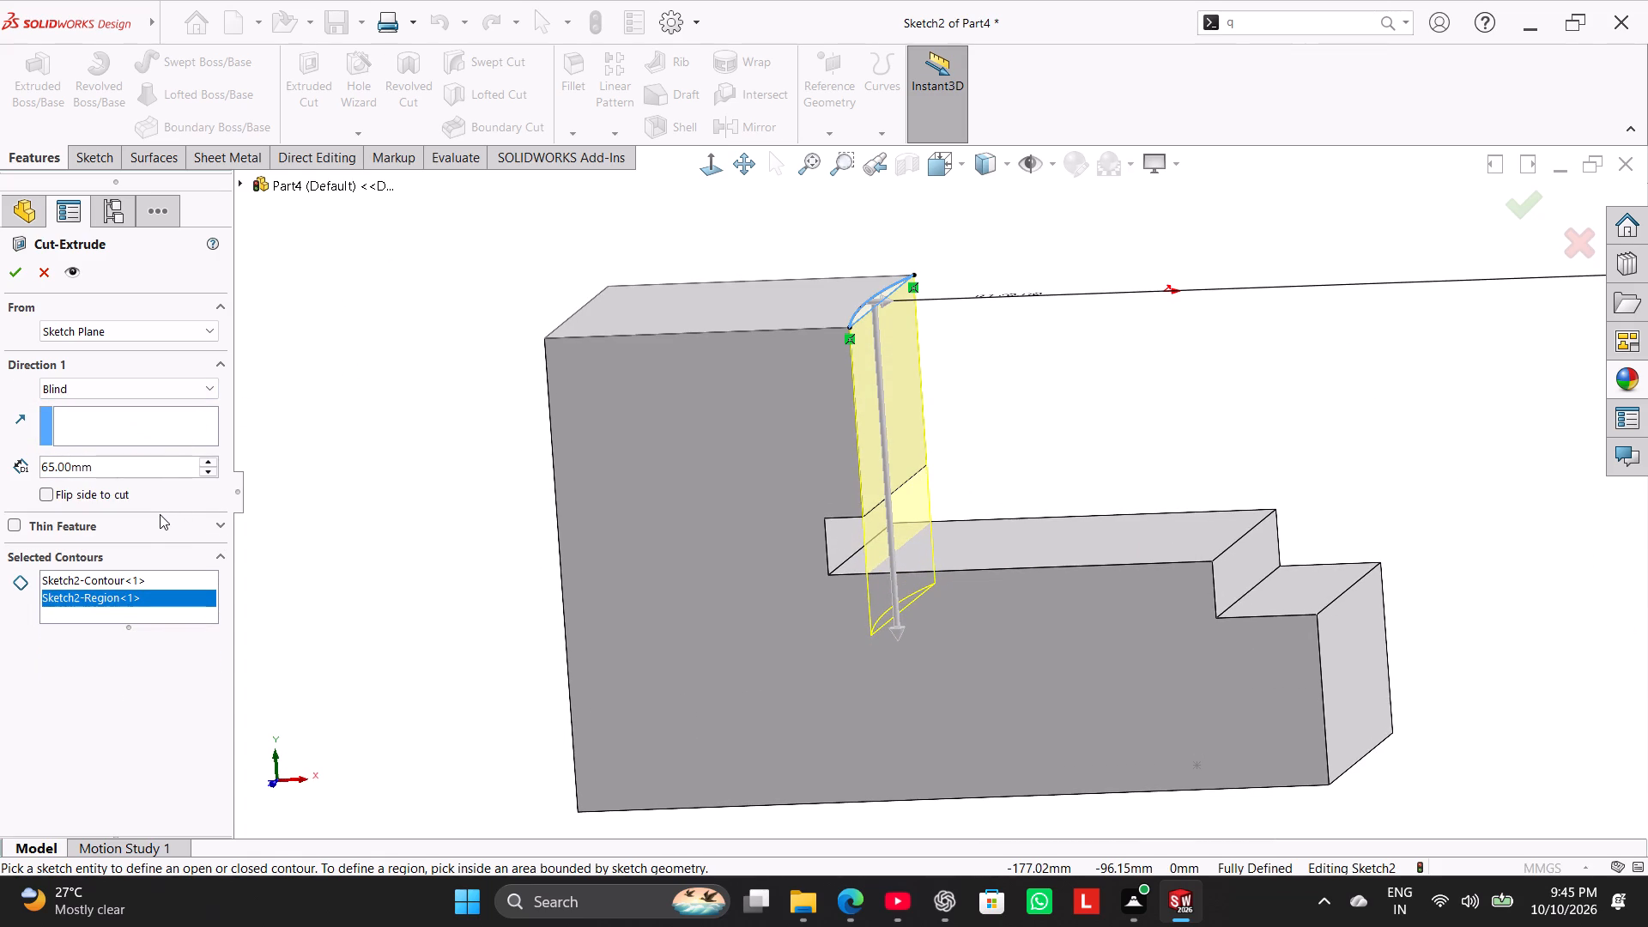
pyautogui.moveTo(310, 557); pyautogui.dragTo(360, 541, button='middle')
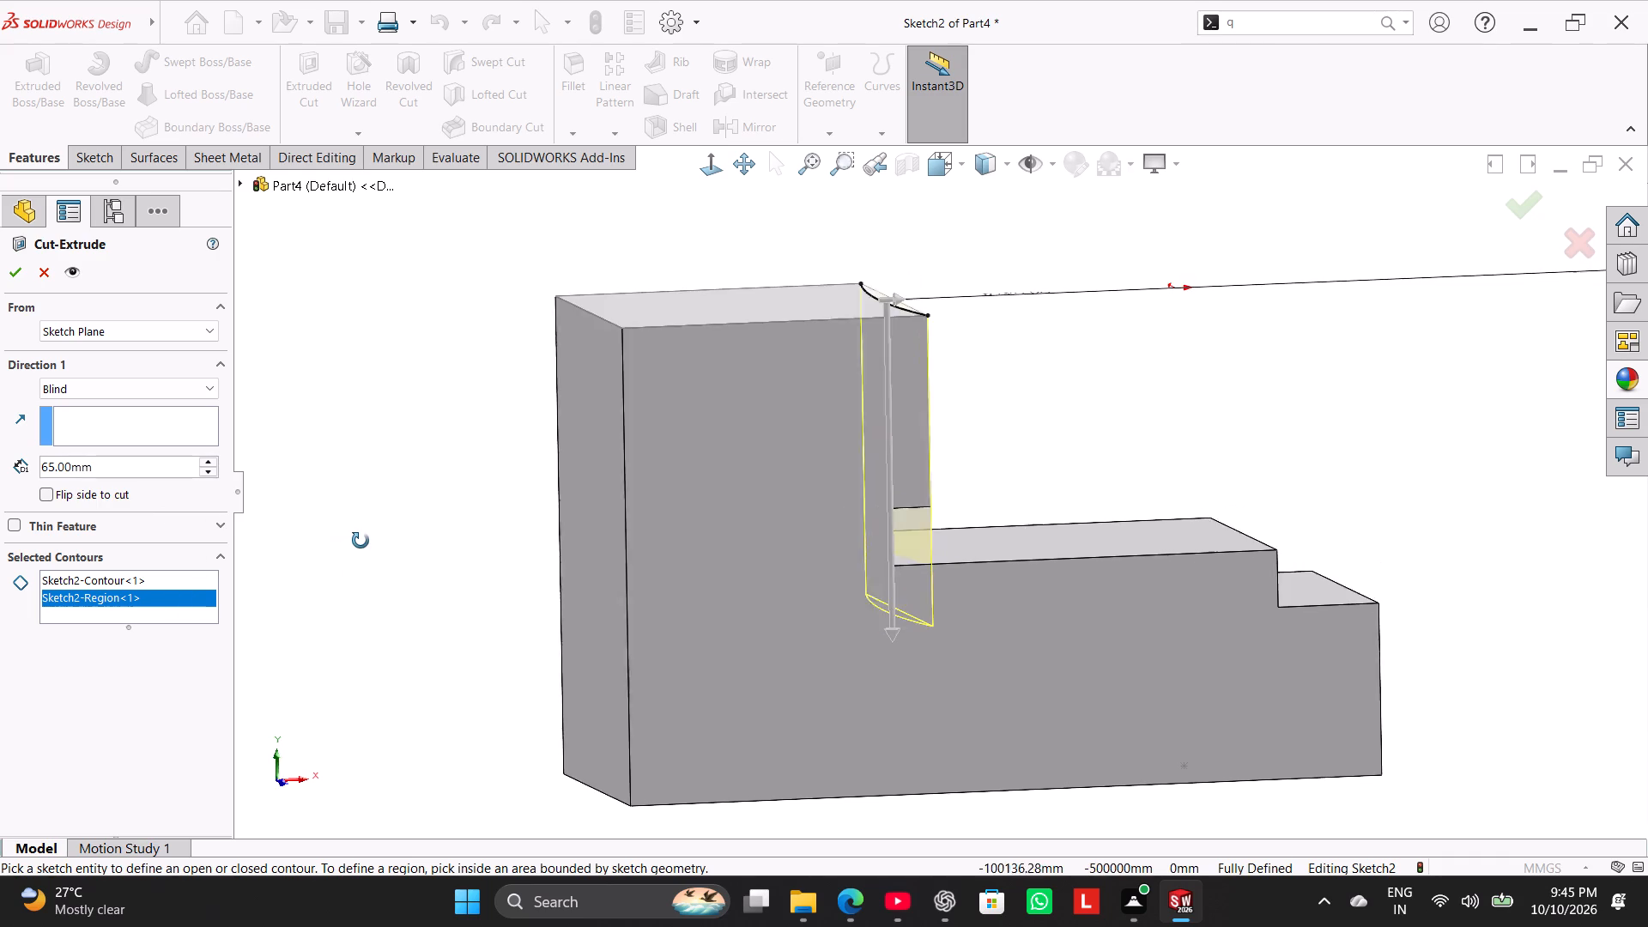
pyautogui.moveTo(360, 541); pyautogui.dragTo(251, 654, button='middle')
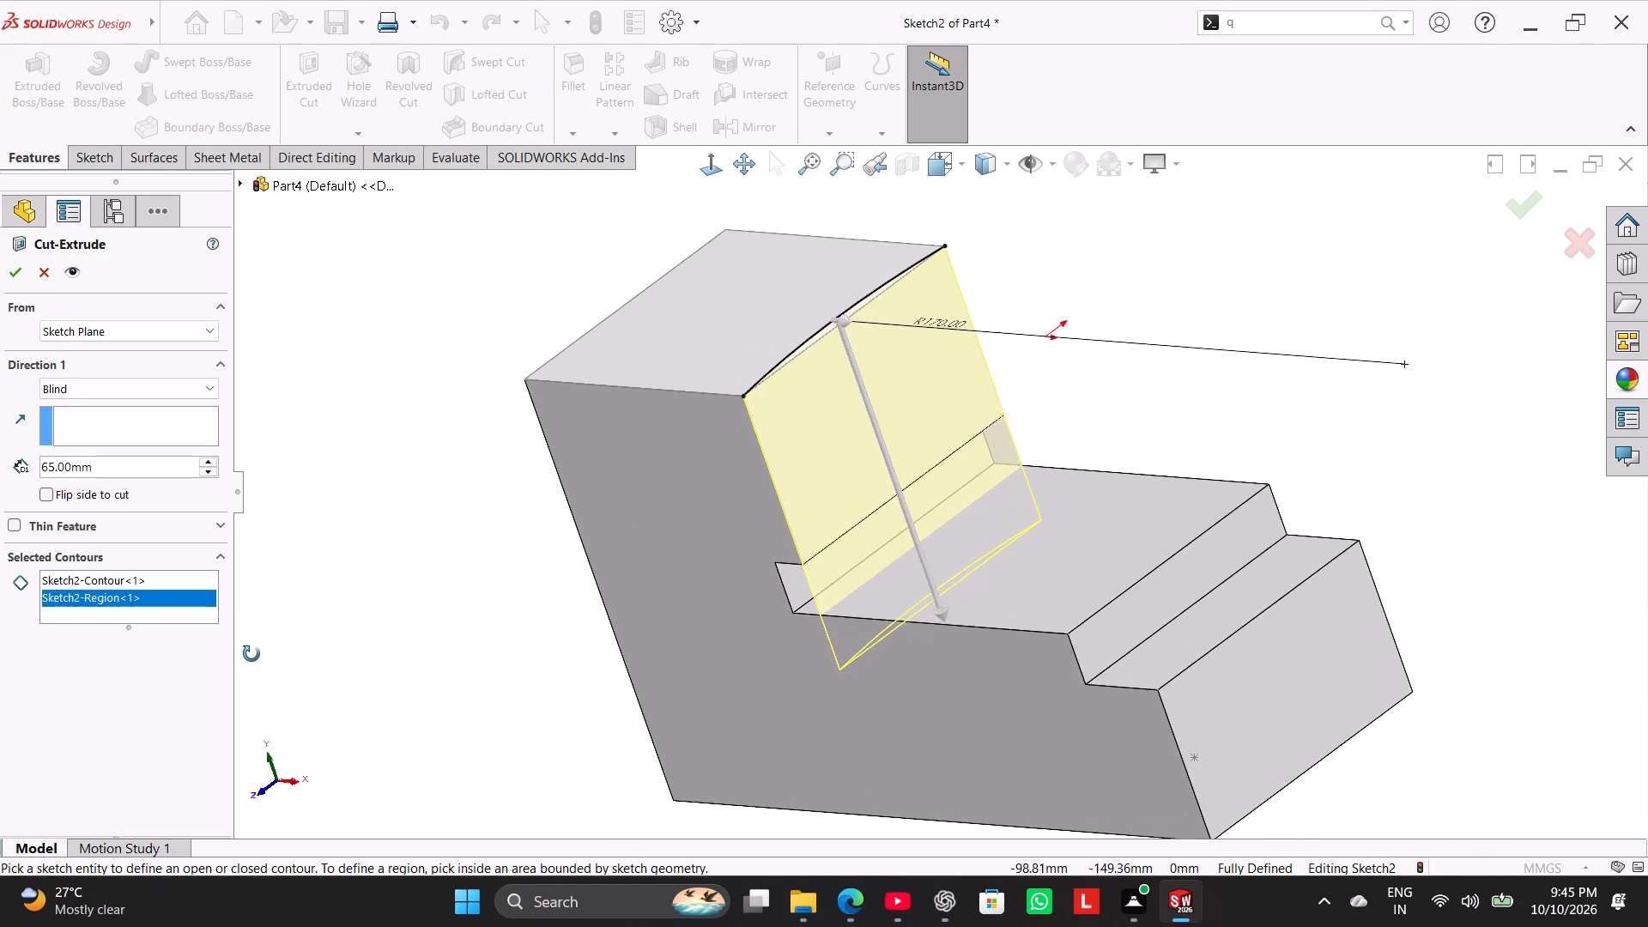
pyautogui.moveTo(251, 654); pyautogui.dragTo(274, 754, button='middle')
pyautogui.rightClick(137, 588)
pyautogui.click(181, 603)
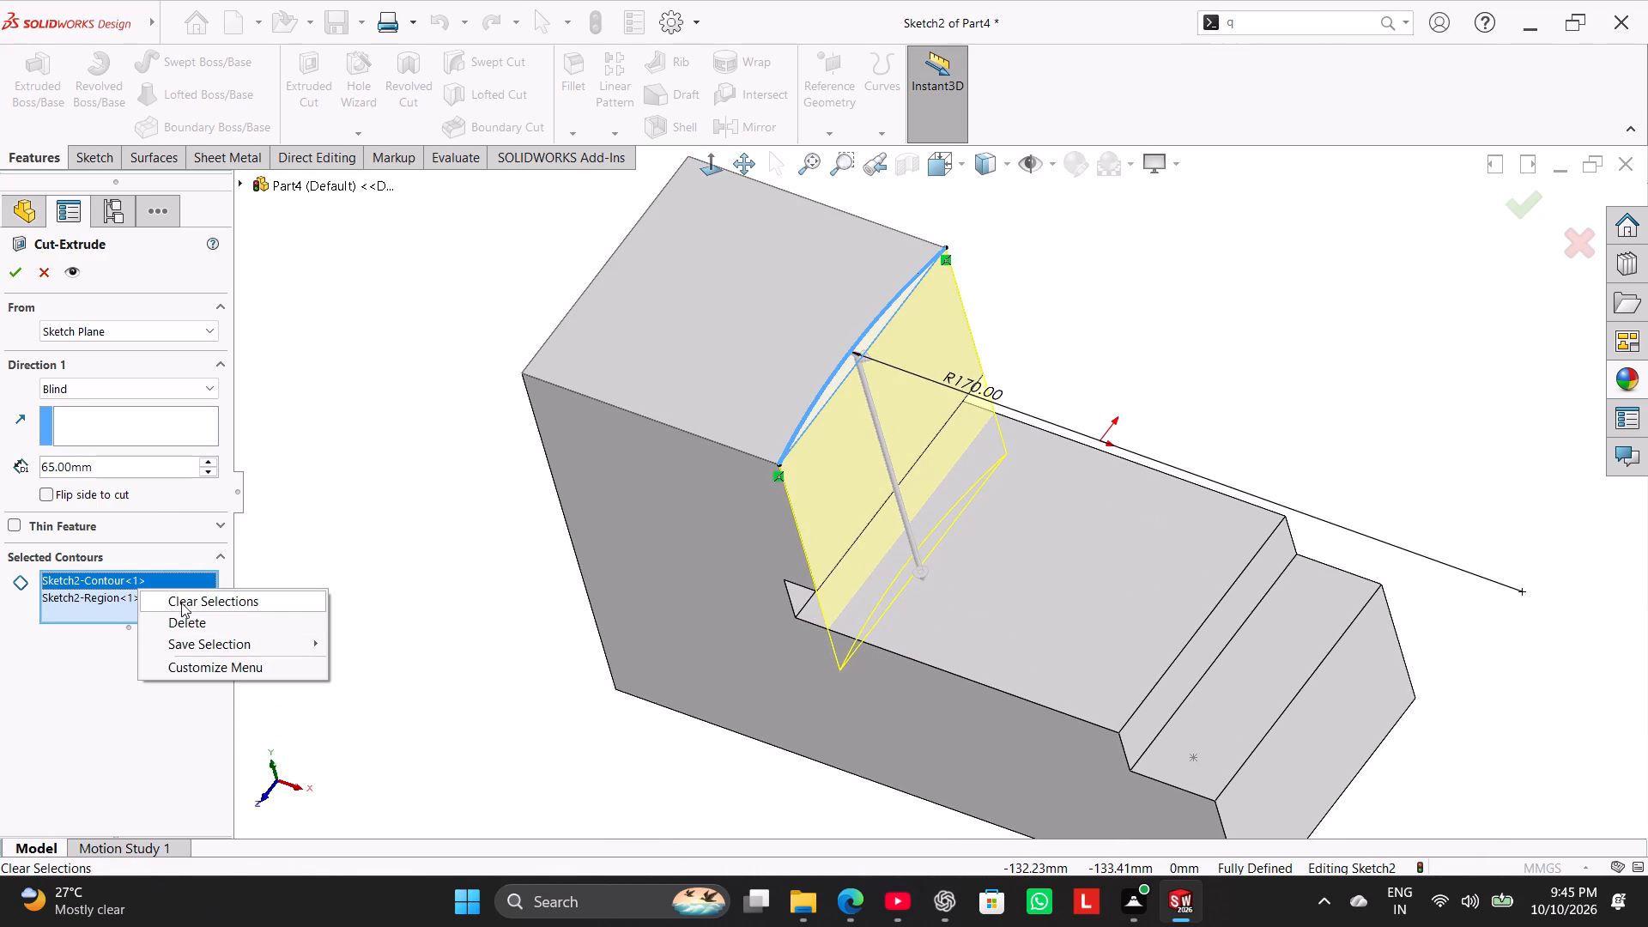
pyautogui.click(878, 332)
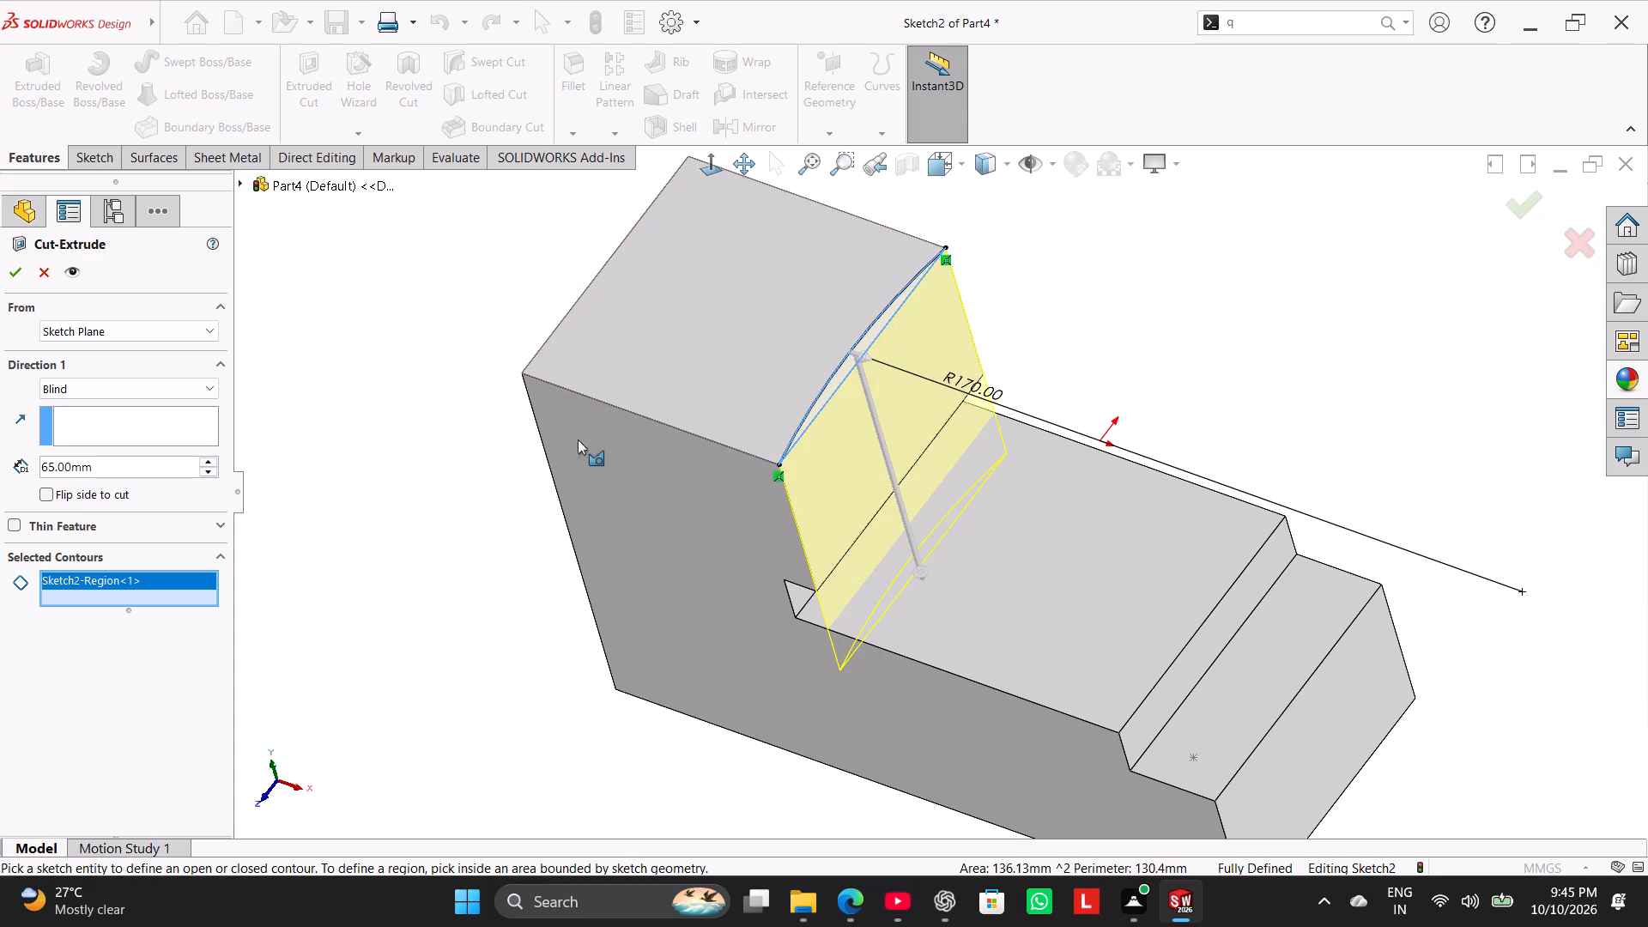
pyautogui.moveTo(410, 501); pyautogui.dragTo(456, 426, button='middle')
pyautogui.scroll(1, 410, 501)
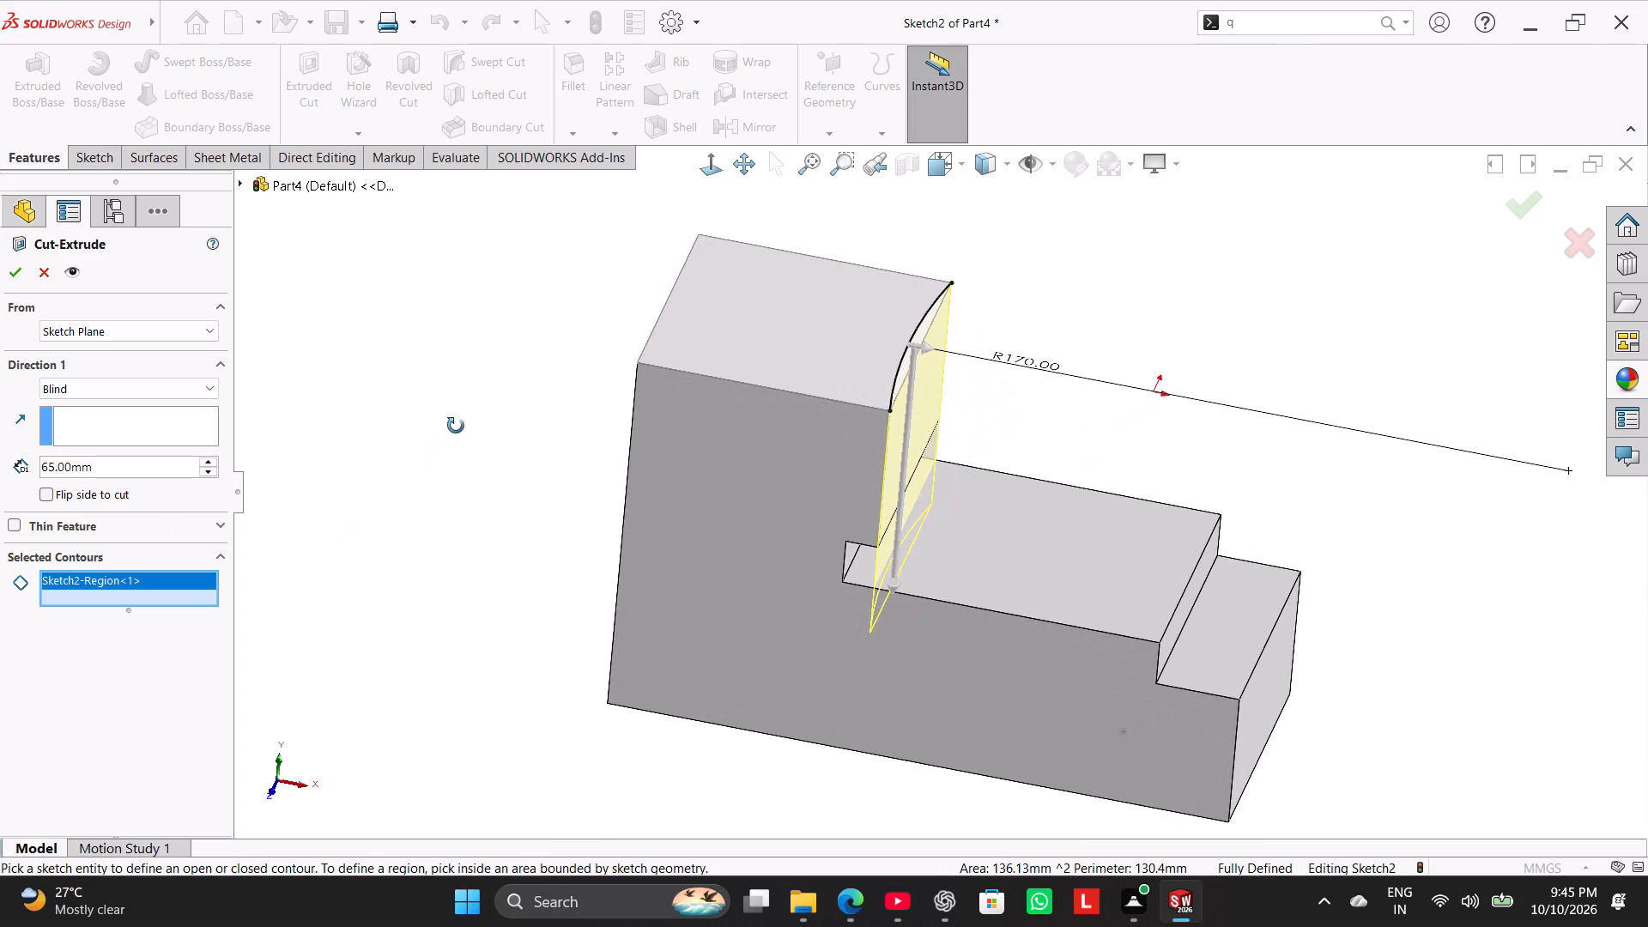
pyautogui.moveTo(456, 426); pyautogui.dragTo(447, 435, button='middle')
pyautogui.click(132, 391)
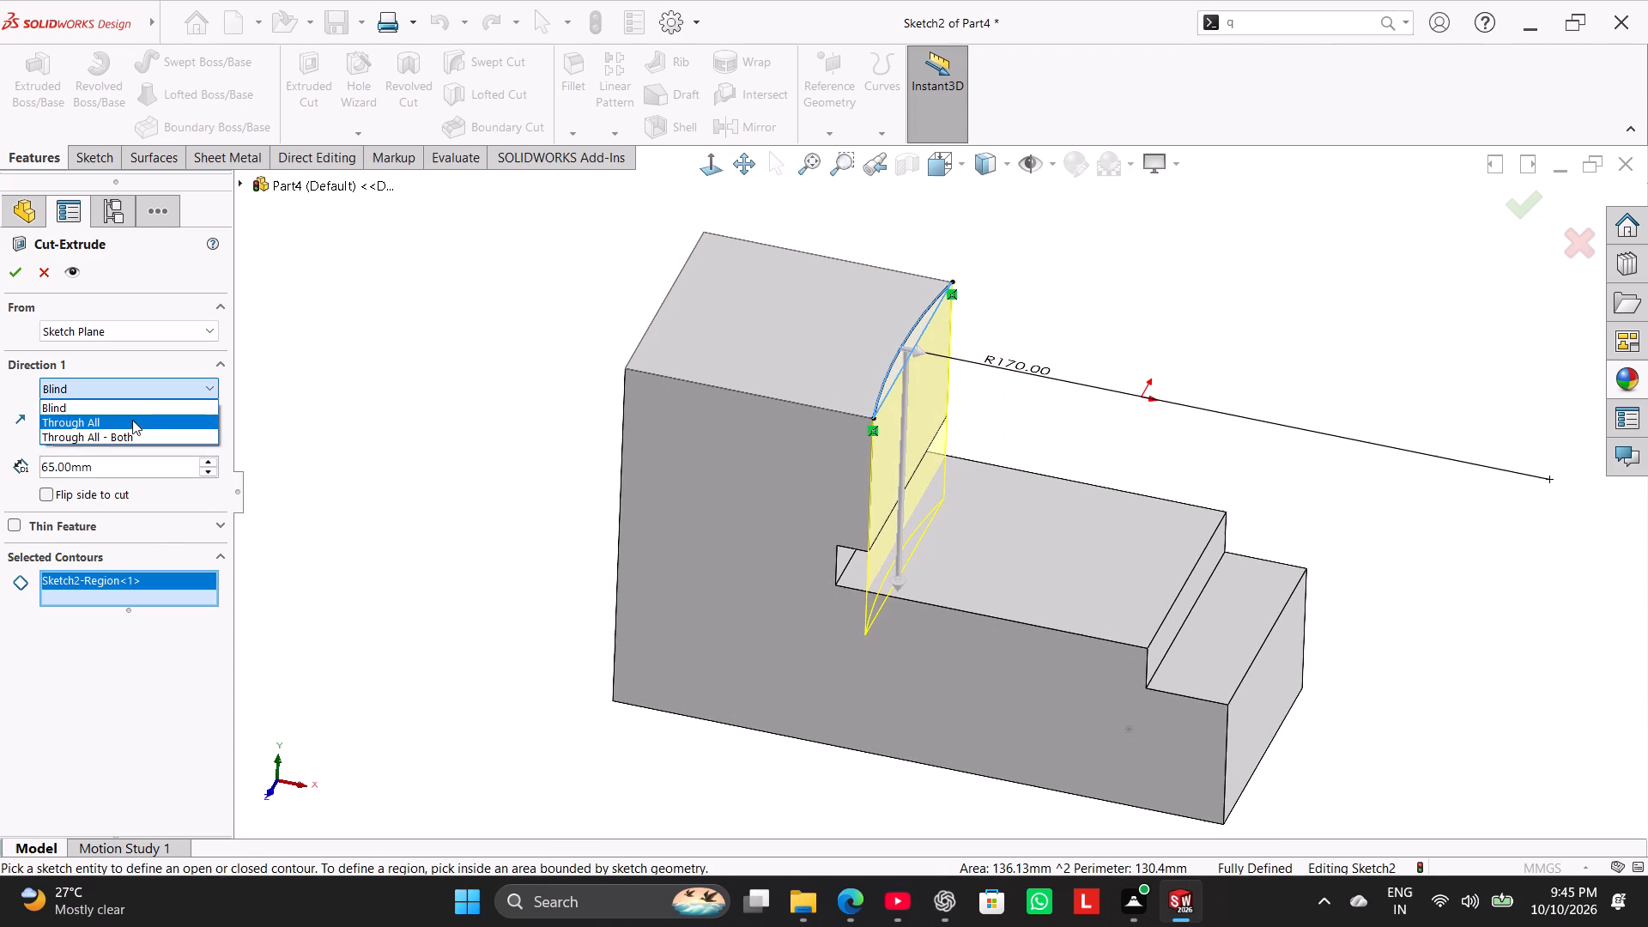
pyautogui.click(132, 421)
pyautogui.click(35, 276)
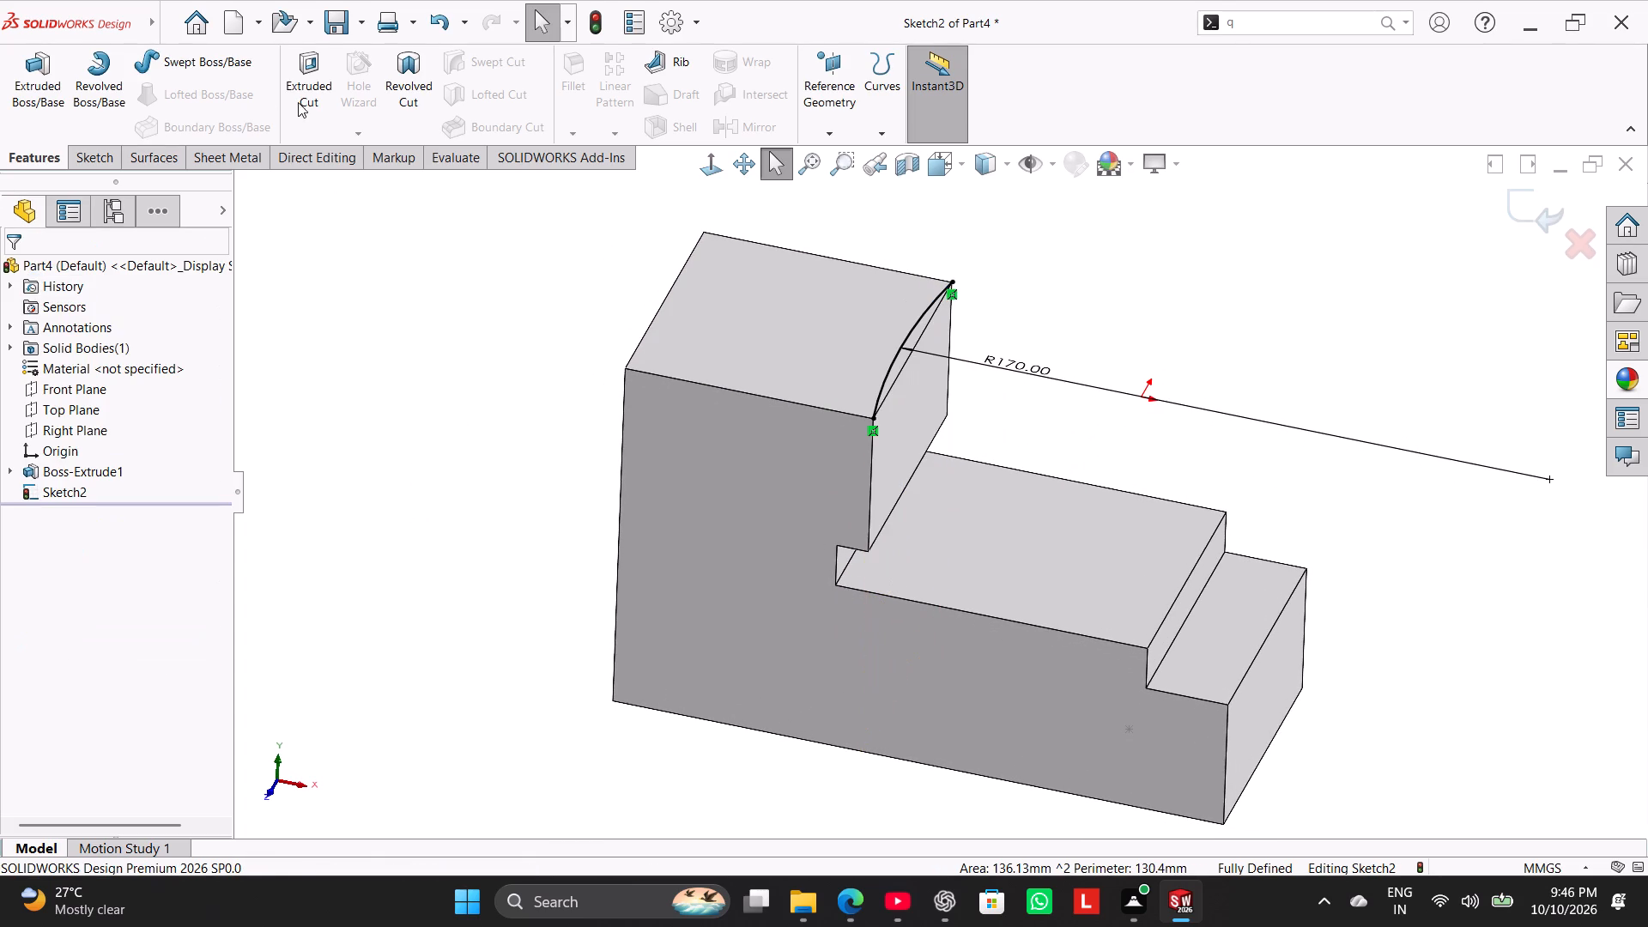
# Start an Extruded Cut using only the sketch region between the 170 mm arc and the upper block's step-side edge.
pyautogui.click(306, 99)
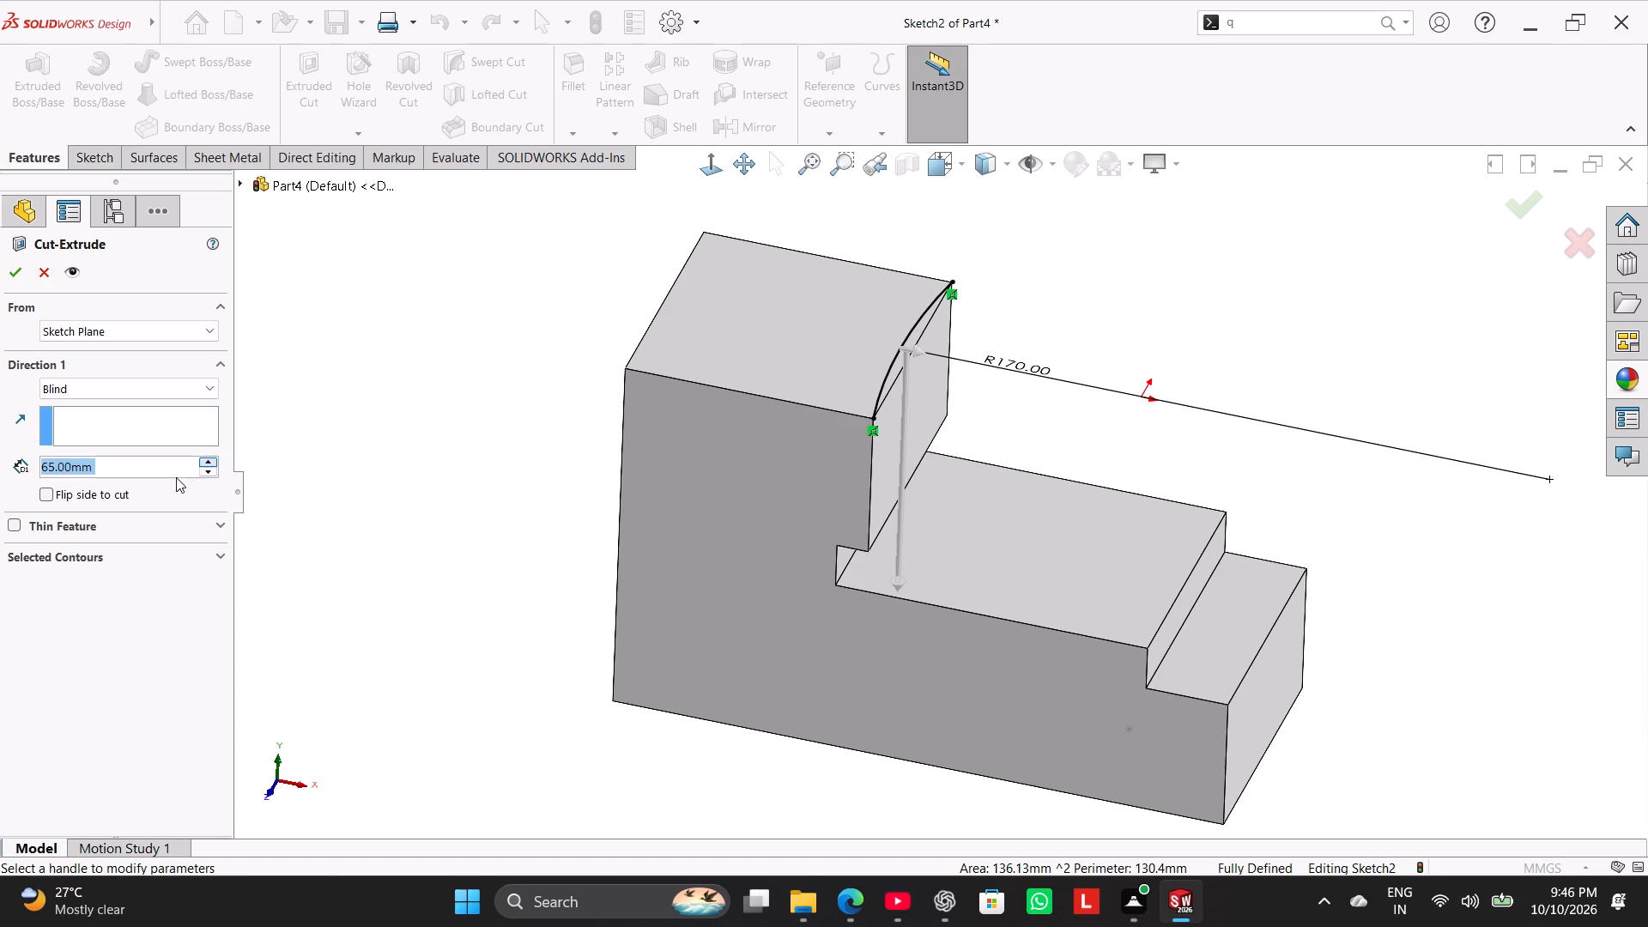
pyautogui.click(146, 561)
pyautogui.click(155, 594)
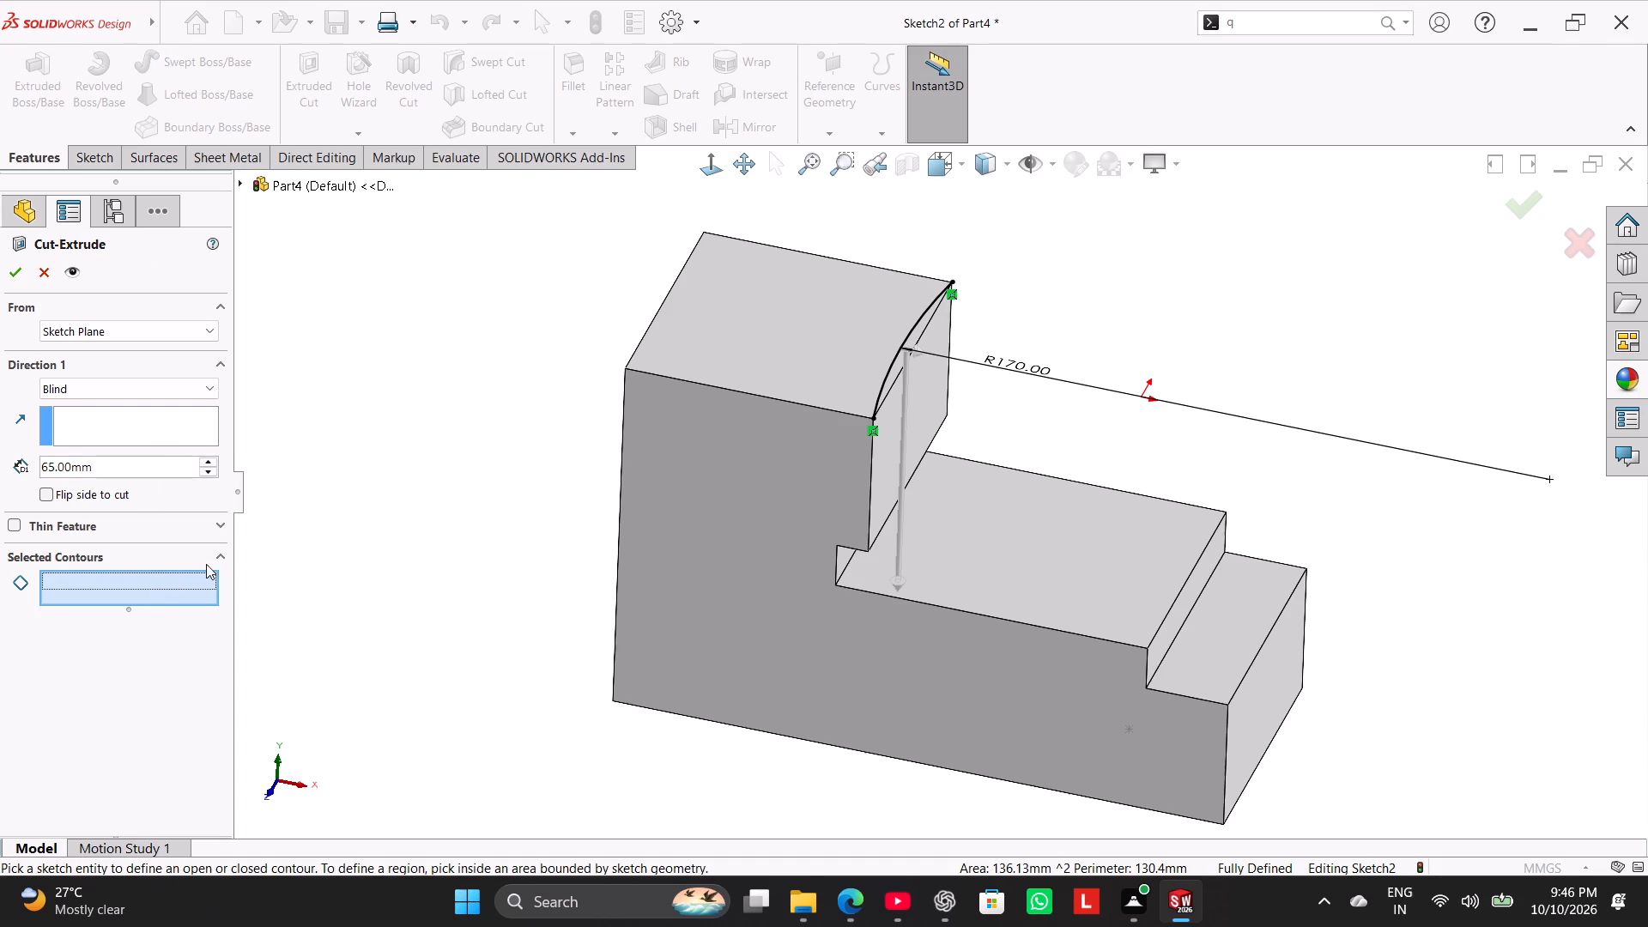
pyautogui.click(924, 321)
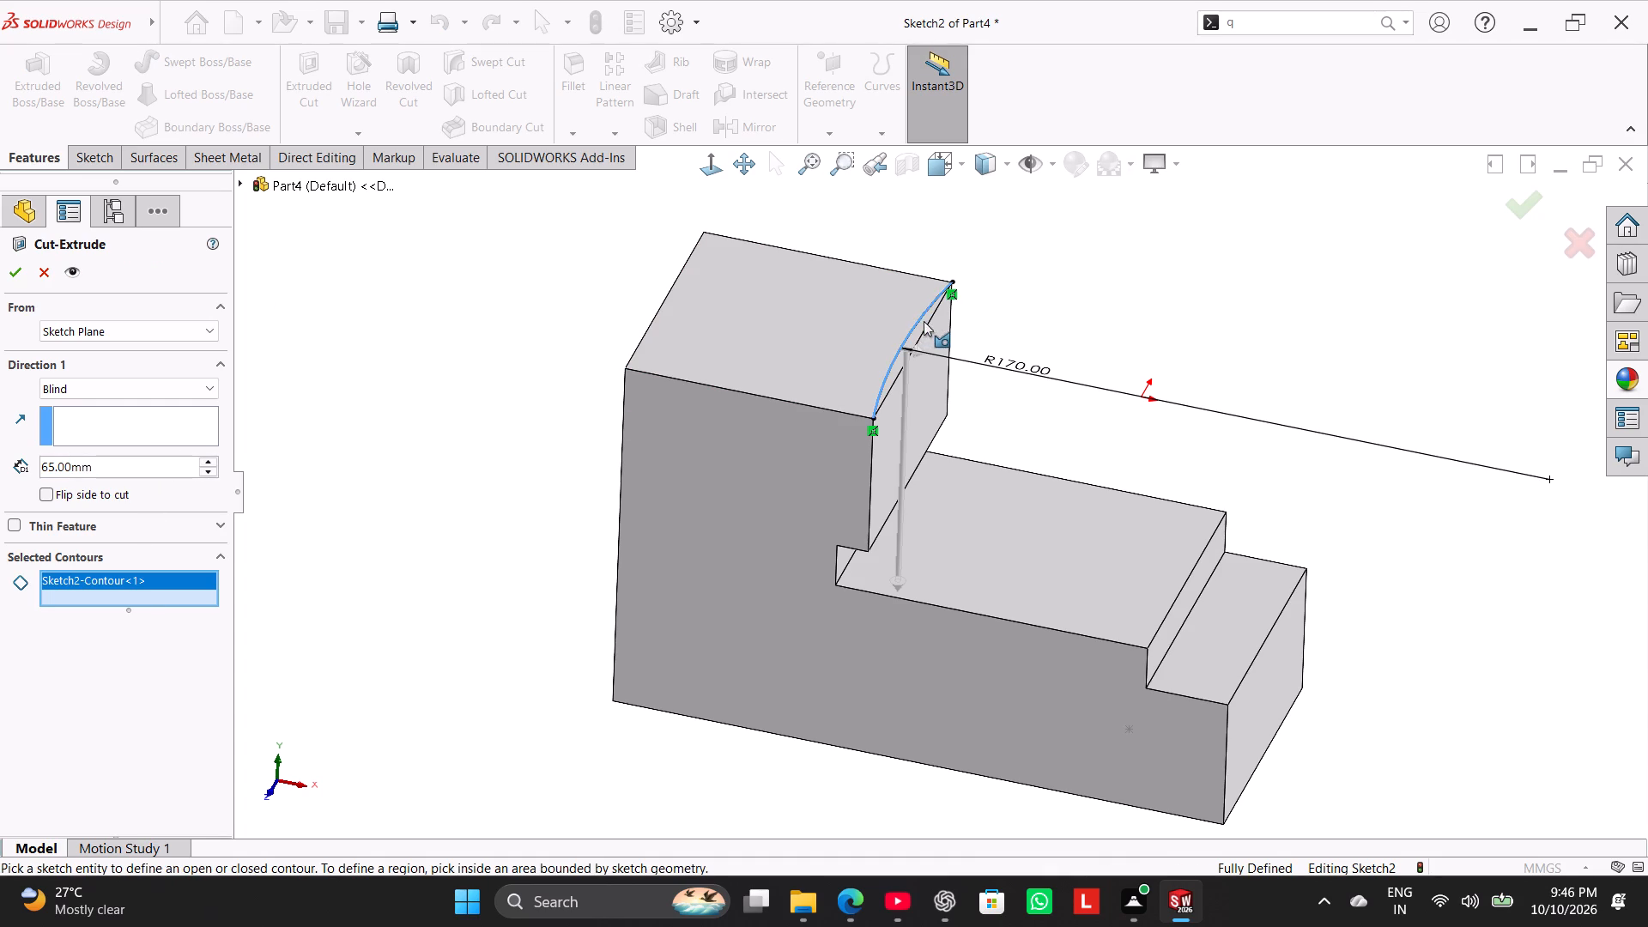
pyautogui.rightClick(134, 579)
pyautogui.click(174, 594)
pyautogui.scroll(-4, 794, 360)
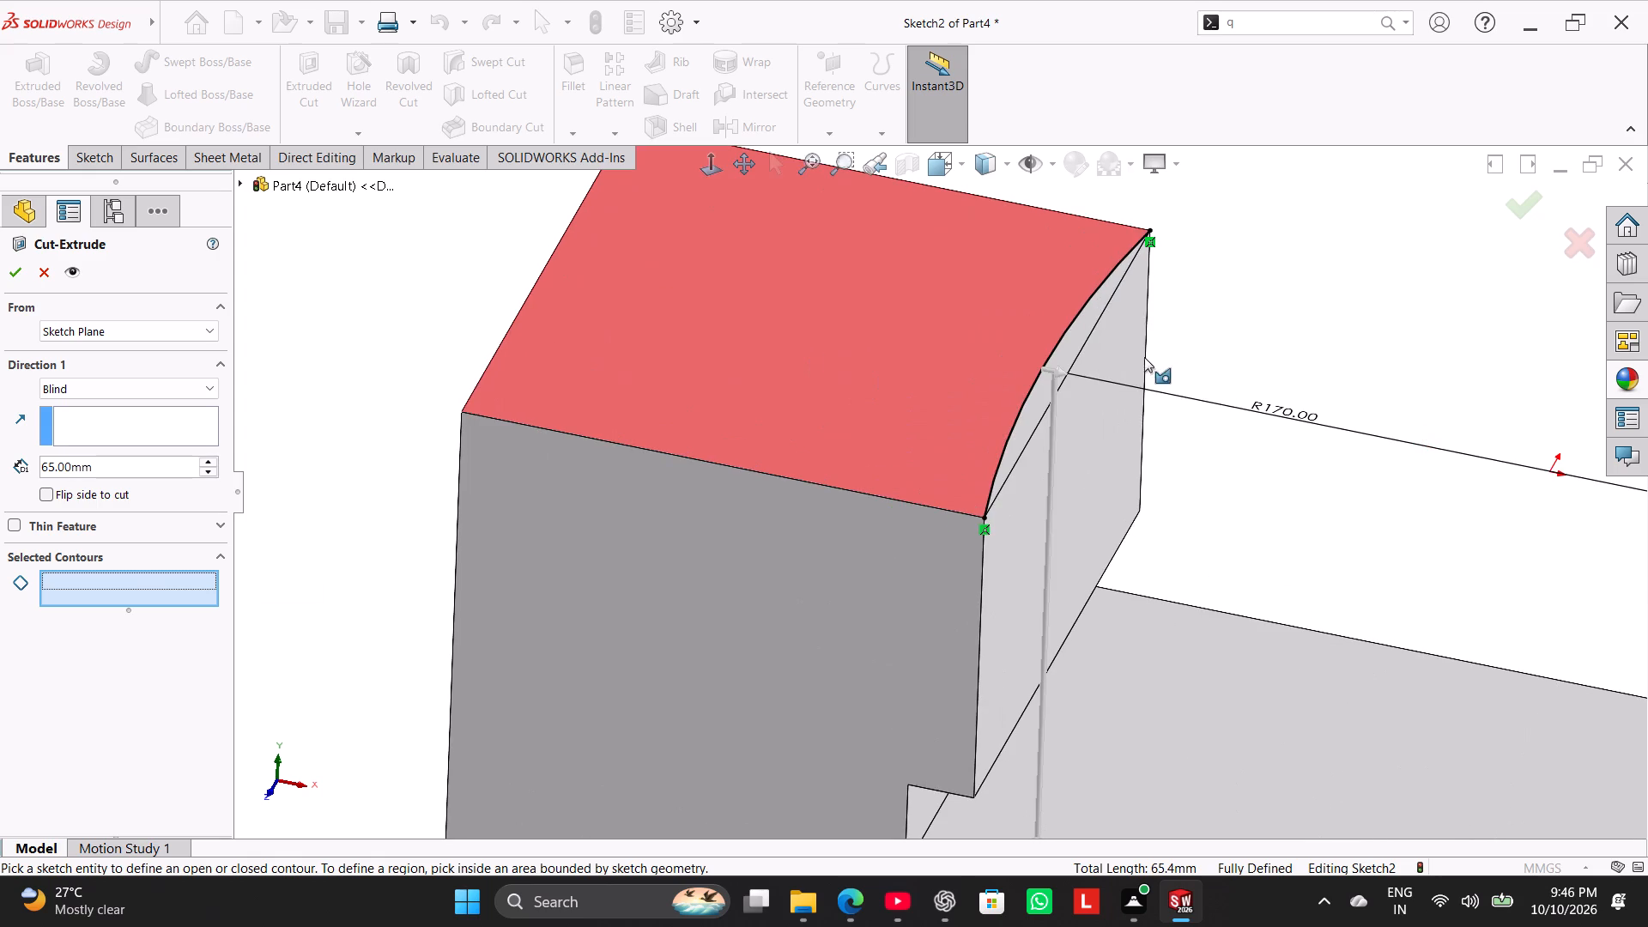
pyautogui.click(1081, 321)
pyautogui.scroll(3, 535, 481)
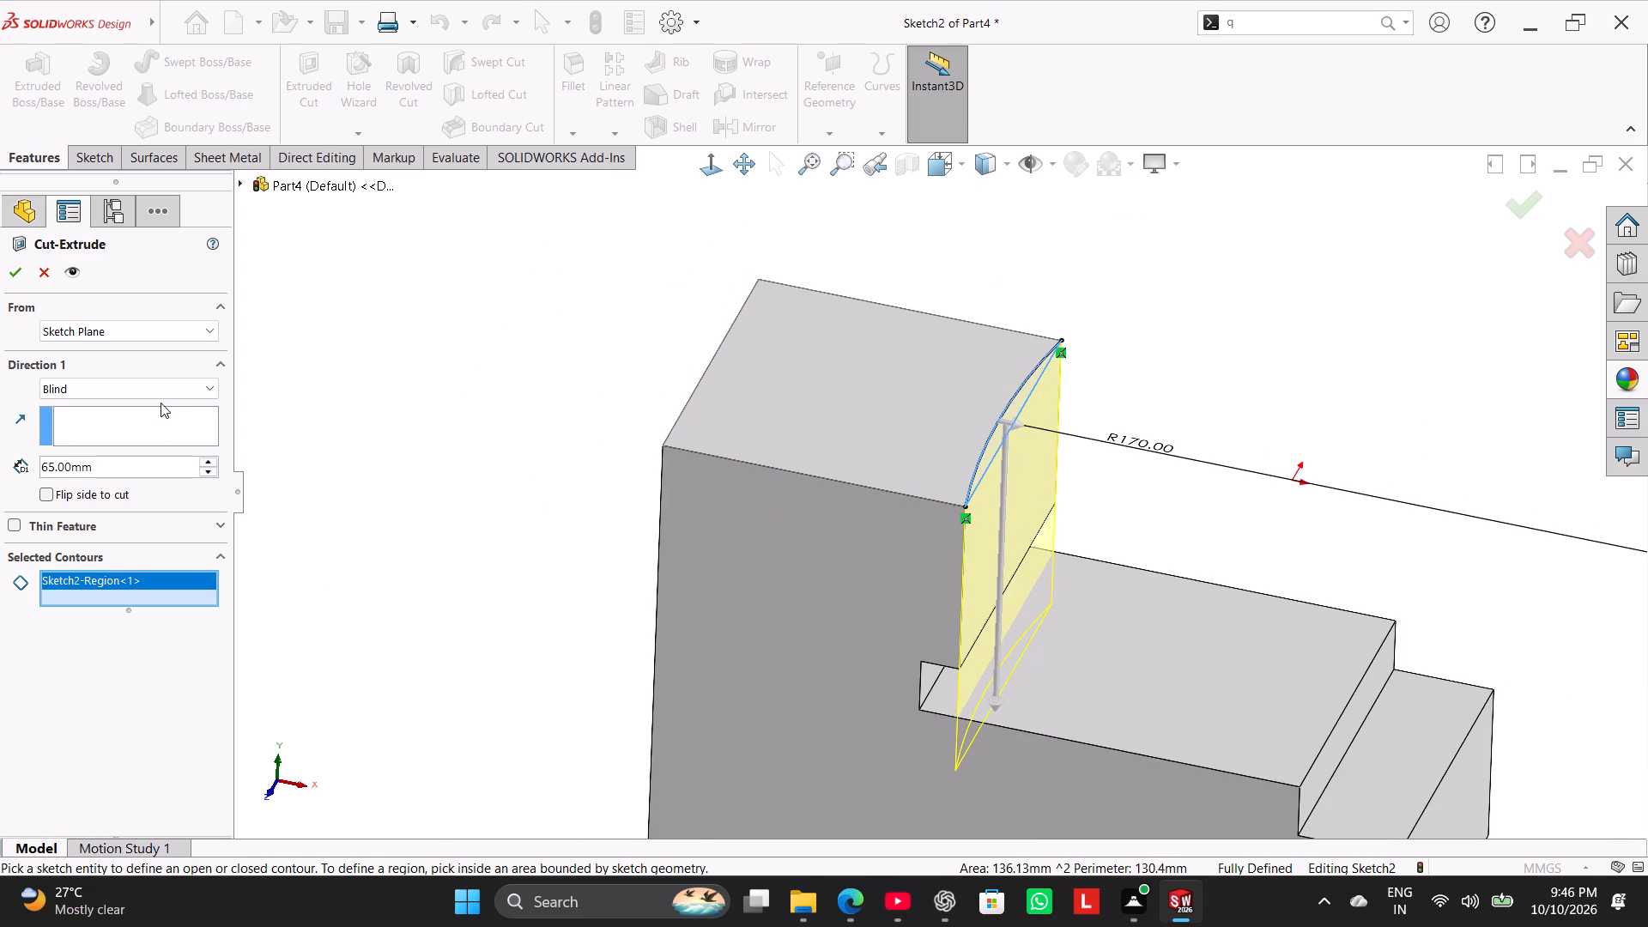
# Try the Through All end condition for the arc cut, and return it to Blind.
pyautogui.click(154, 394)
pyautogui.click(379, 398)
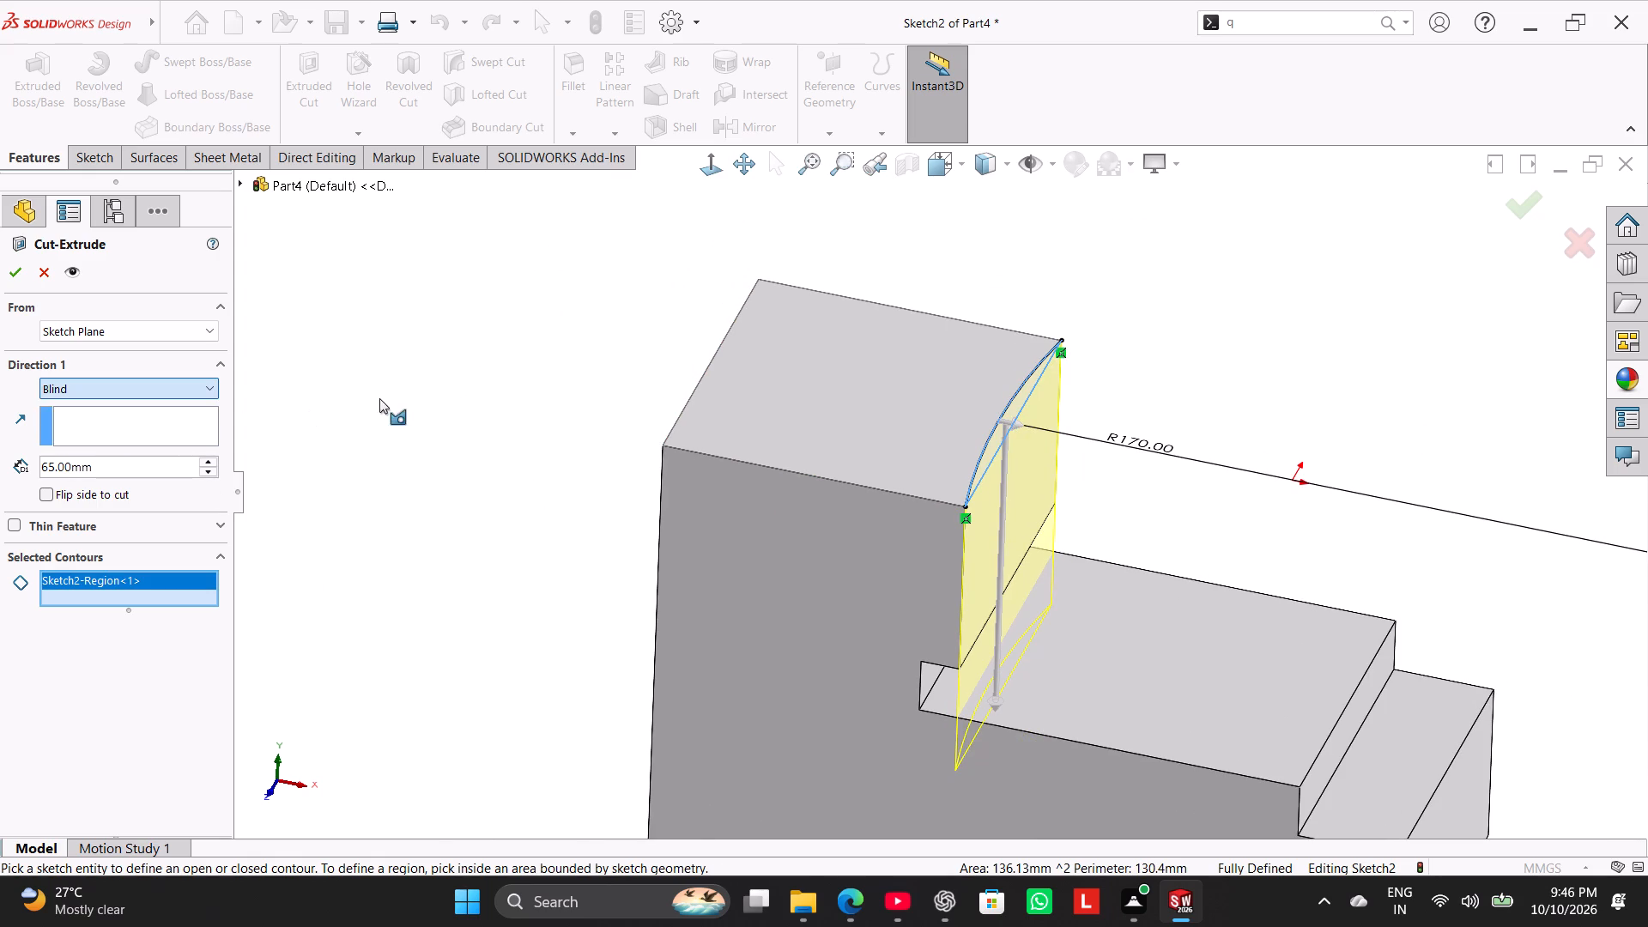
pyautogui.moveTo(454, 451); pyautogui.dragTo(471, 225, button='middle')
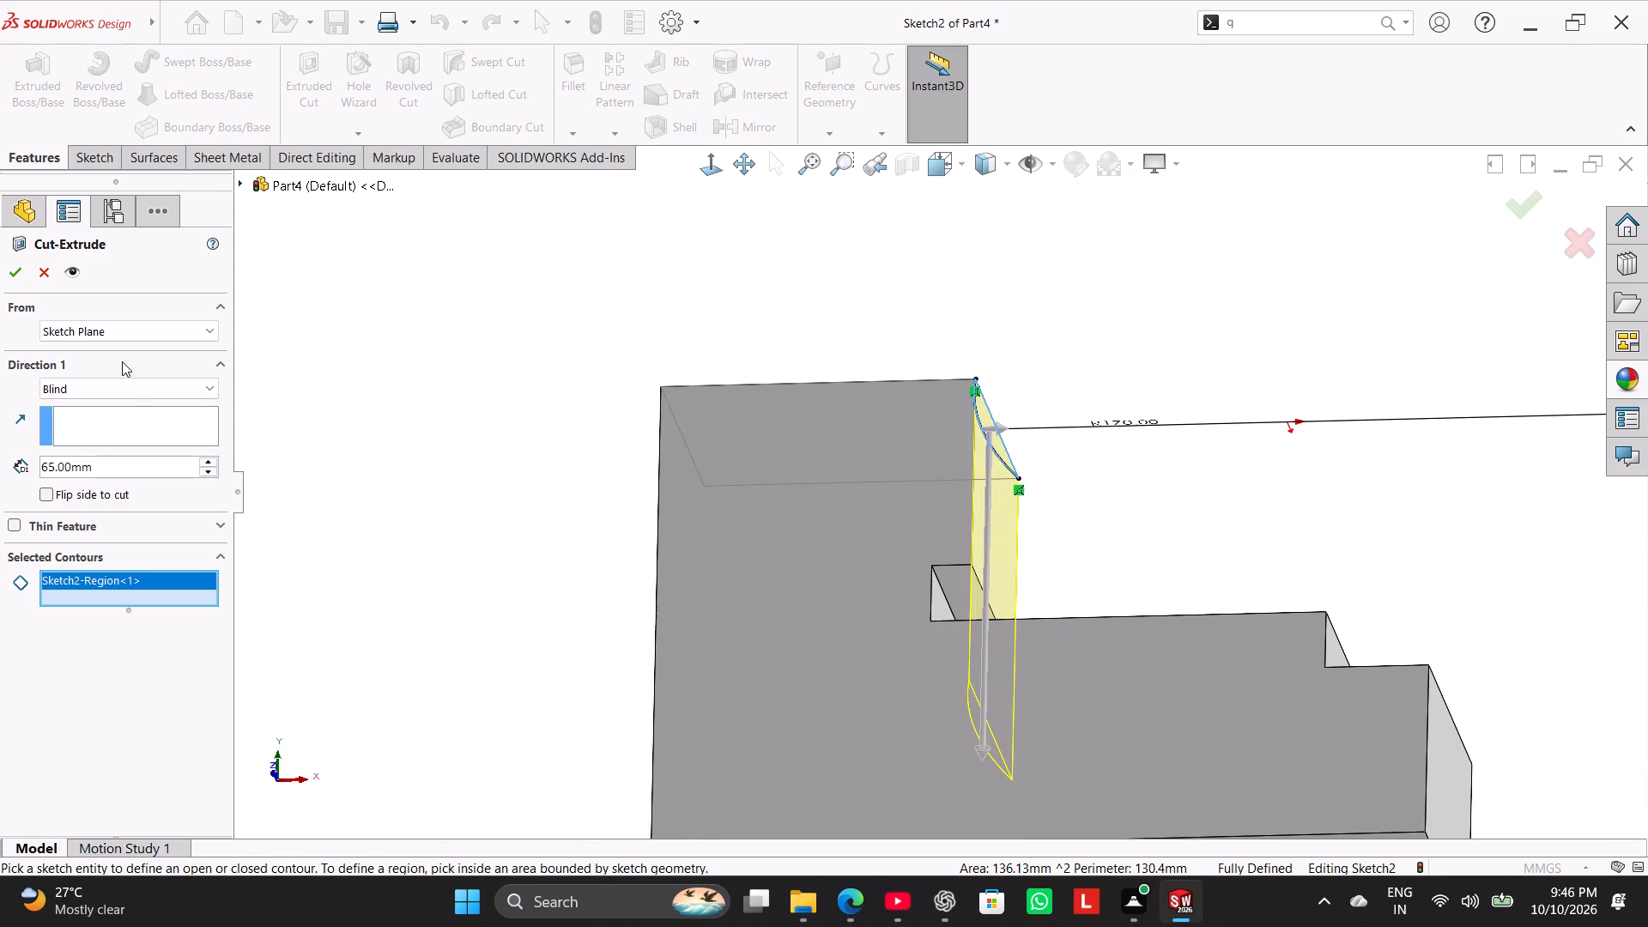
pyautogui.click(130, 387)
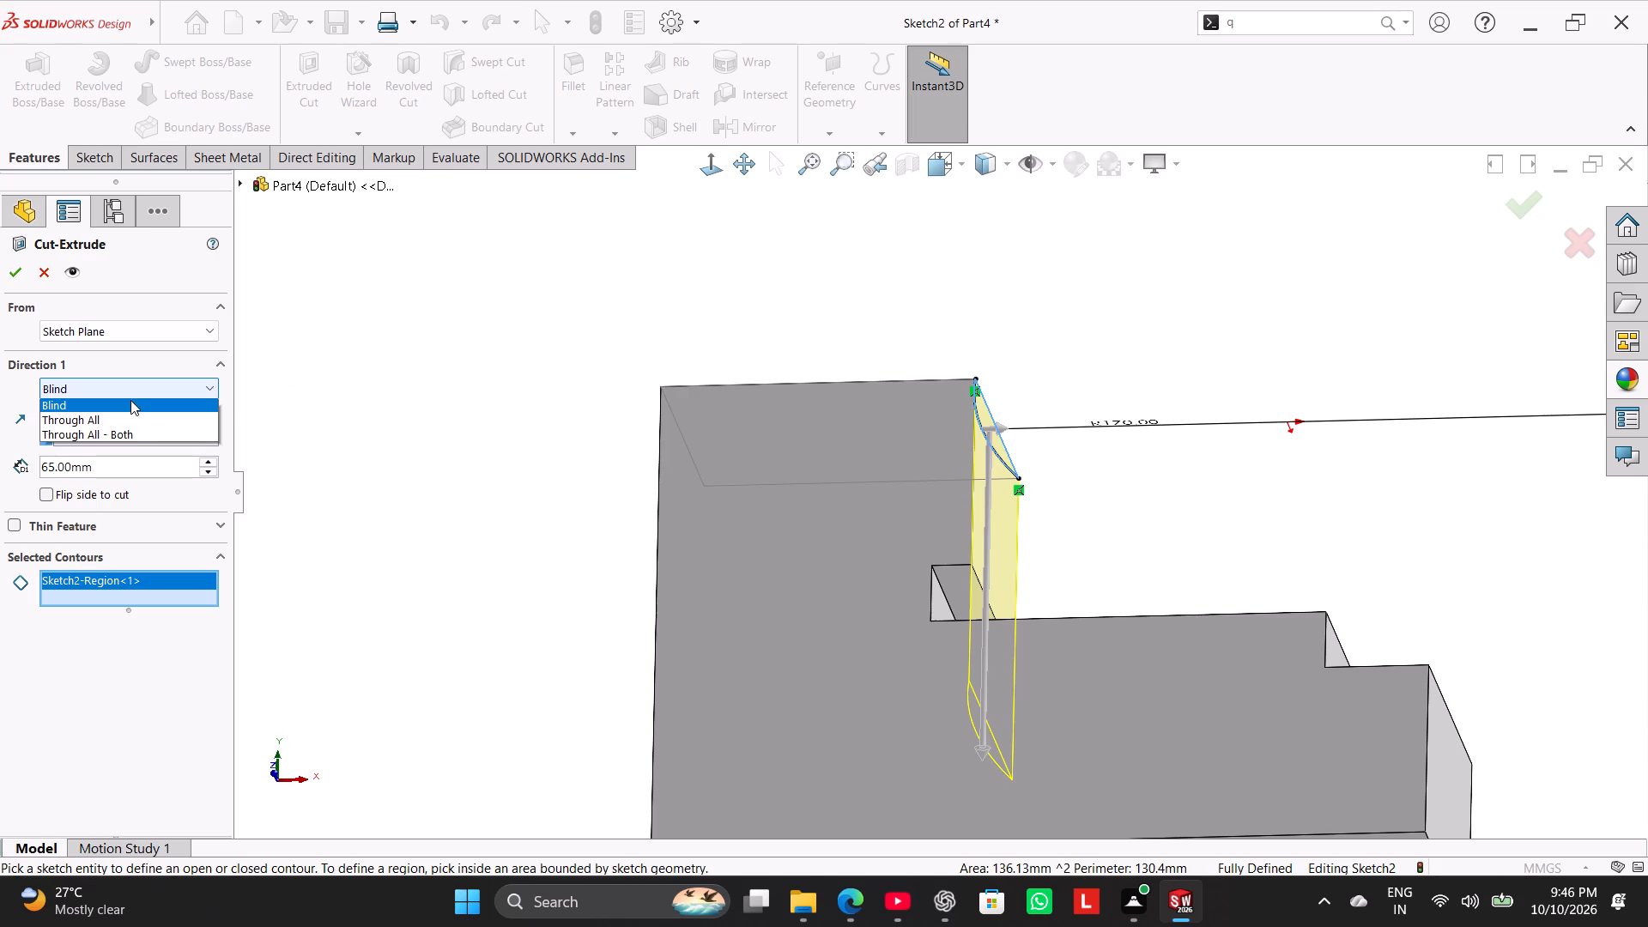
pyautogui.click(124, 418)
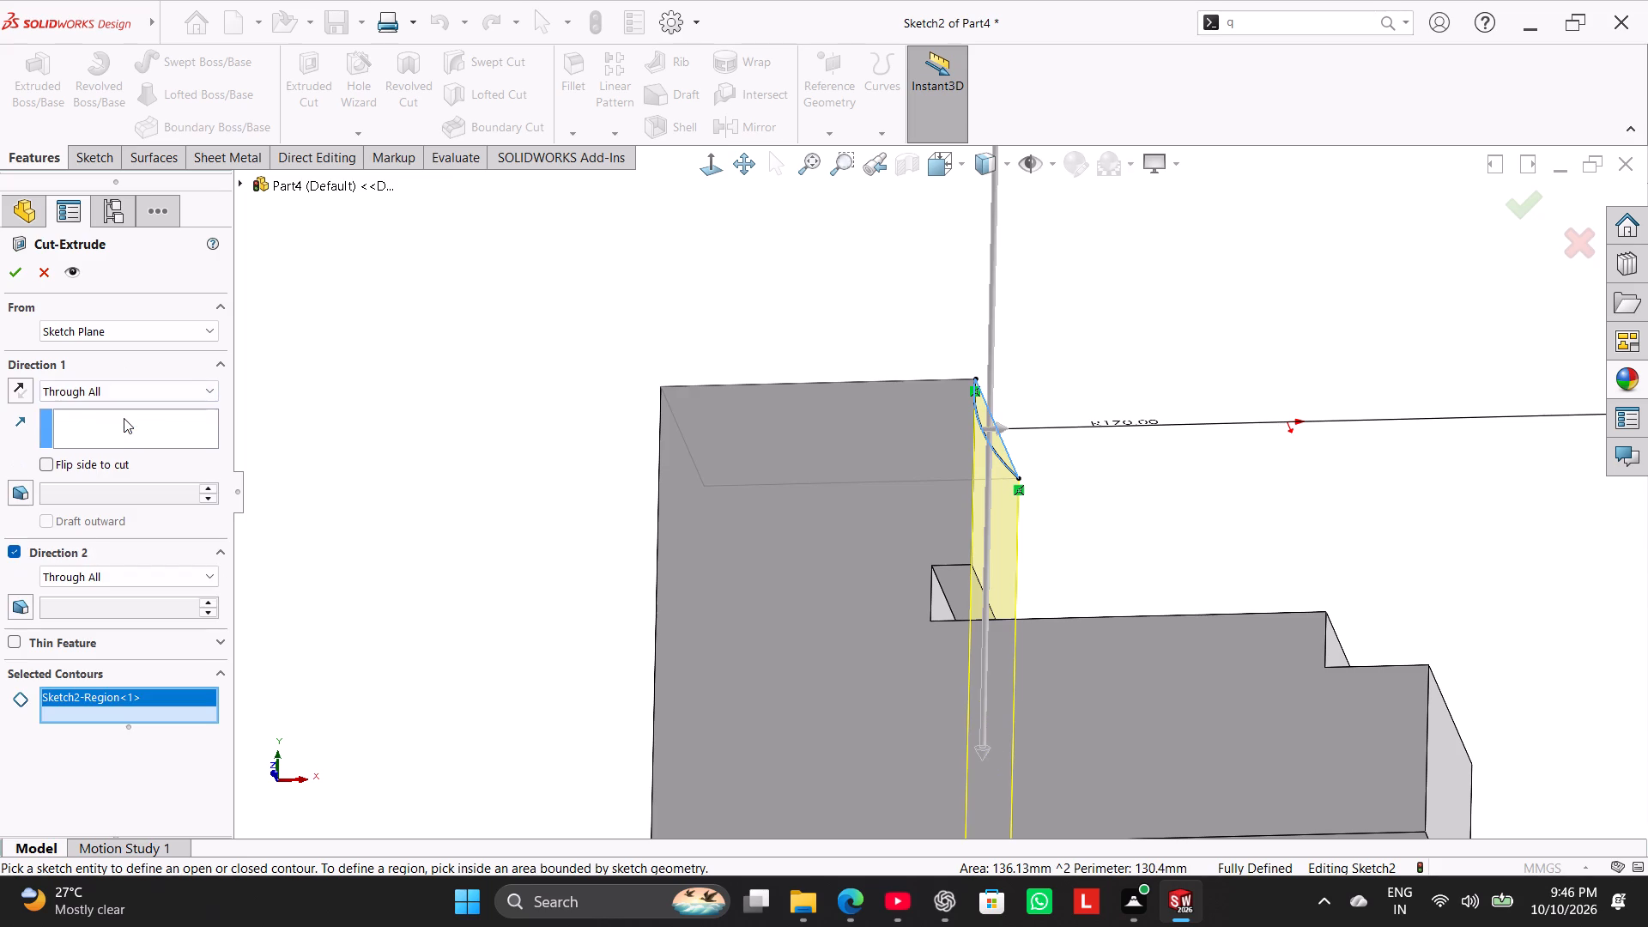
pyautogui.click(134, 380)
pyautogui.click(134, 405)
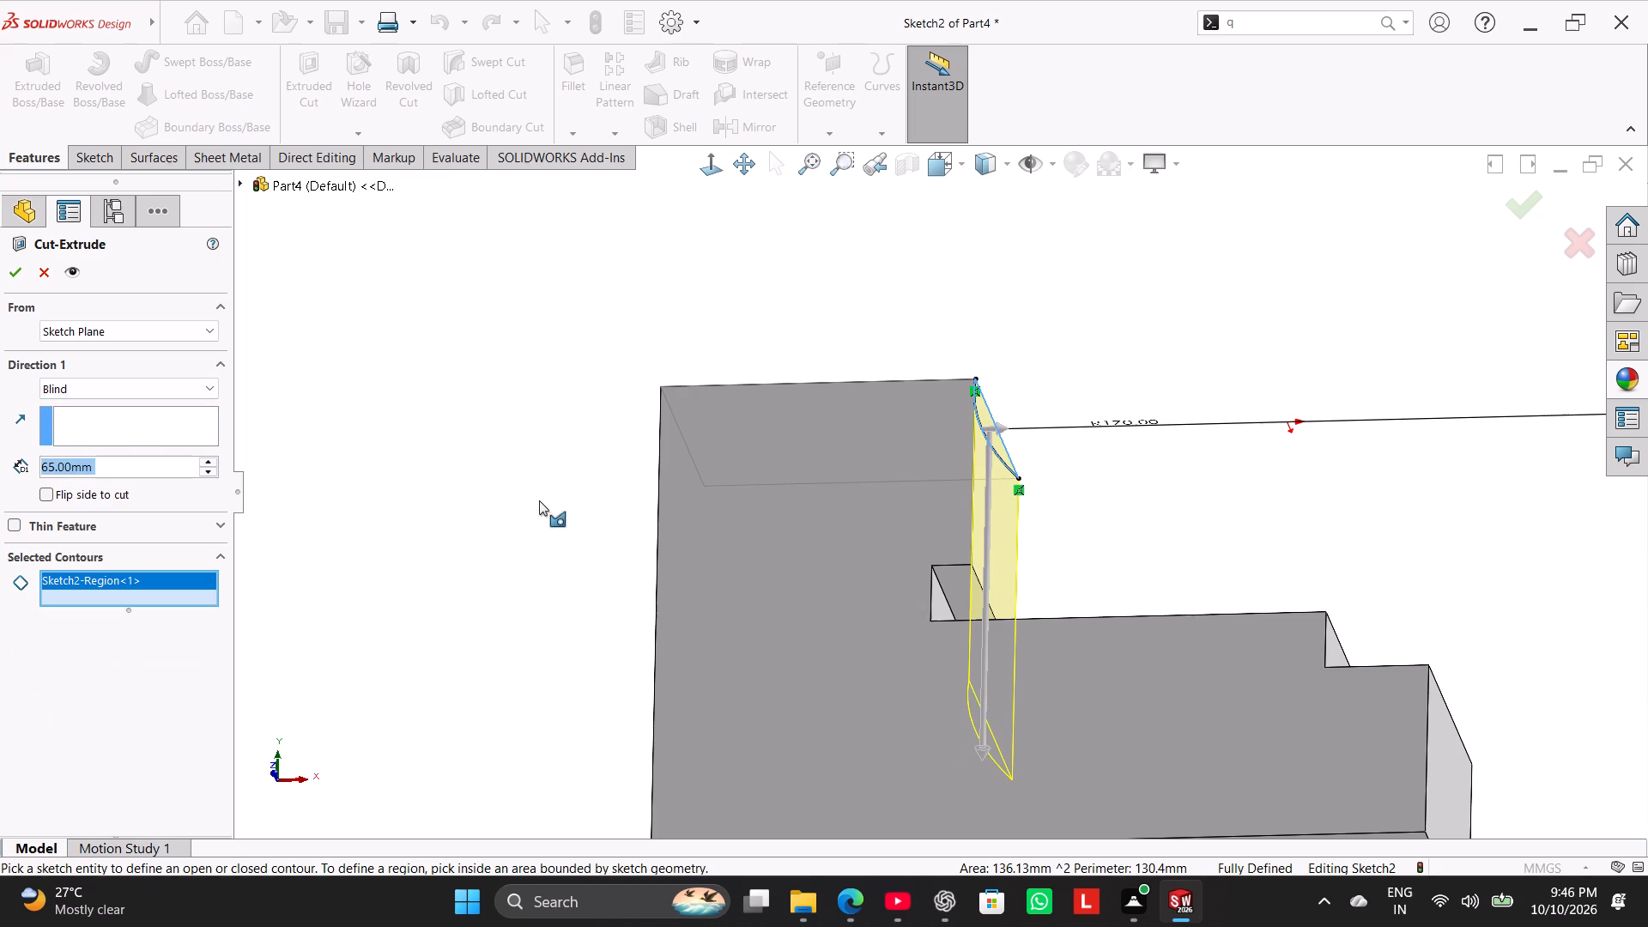
# Reduce the blind cut depth to 40 mm, down to the upper block's underside, and finish the cut.
pyautogui.moveTo(530, 530); pyautogui.dragTo(534, 604, button='middle')
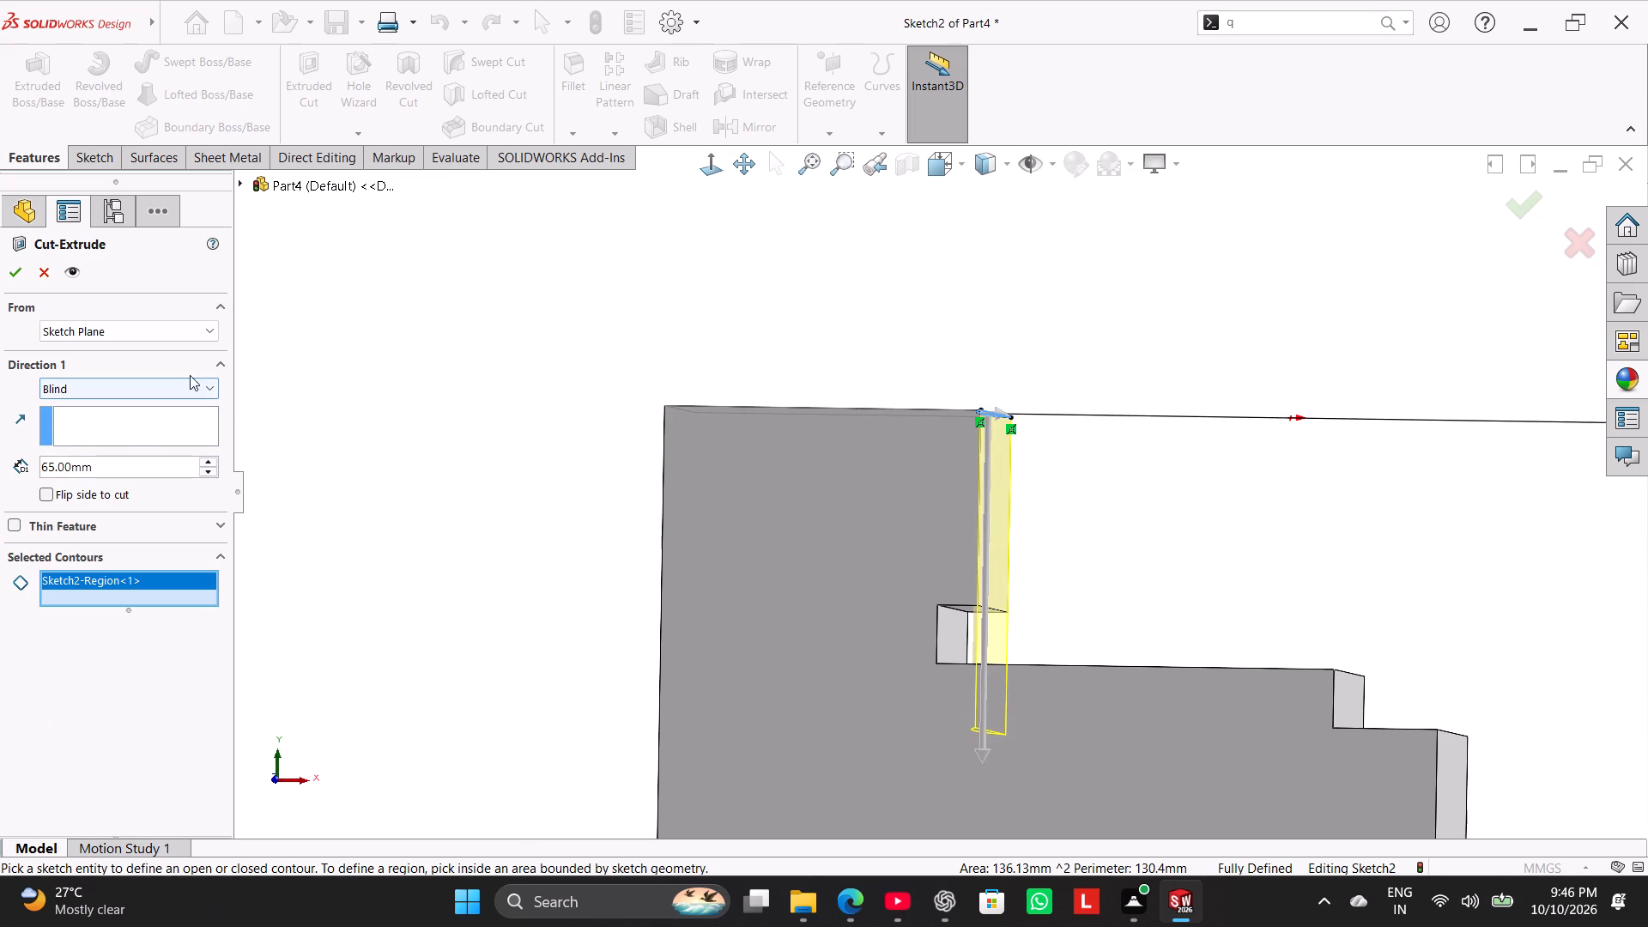
pyautogui.moveTo(979, 752); pyautogui.dragTo(978, 702)
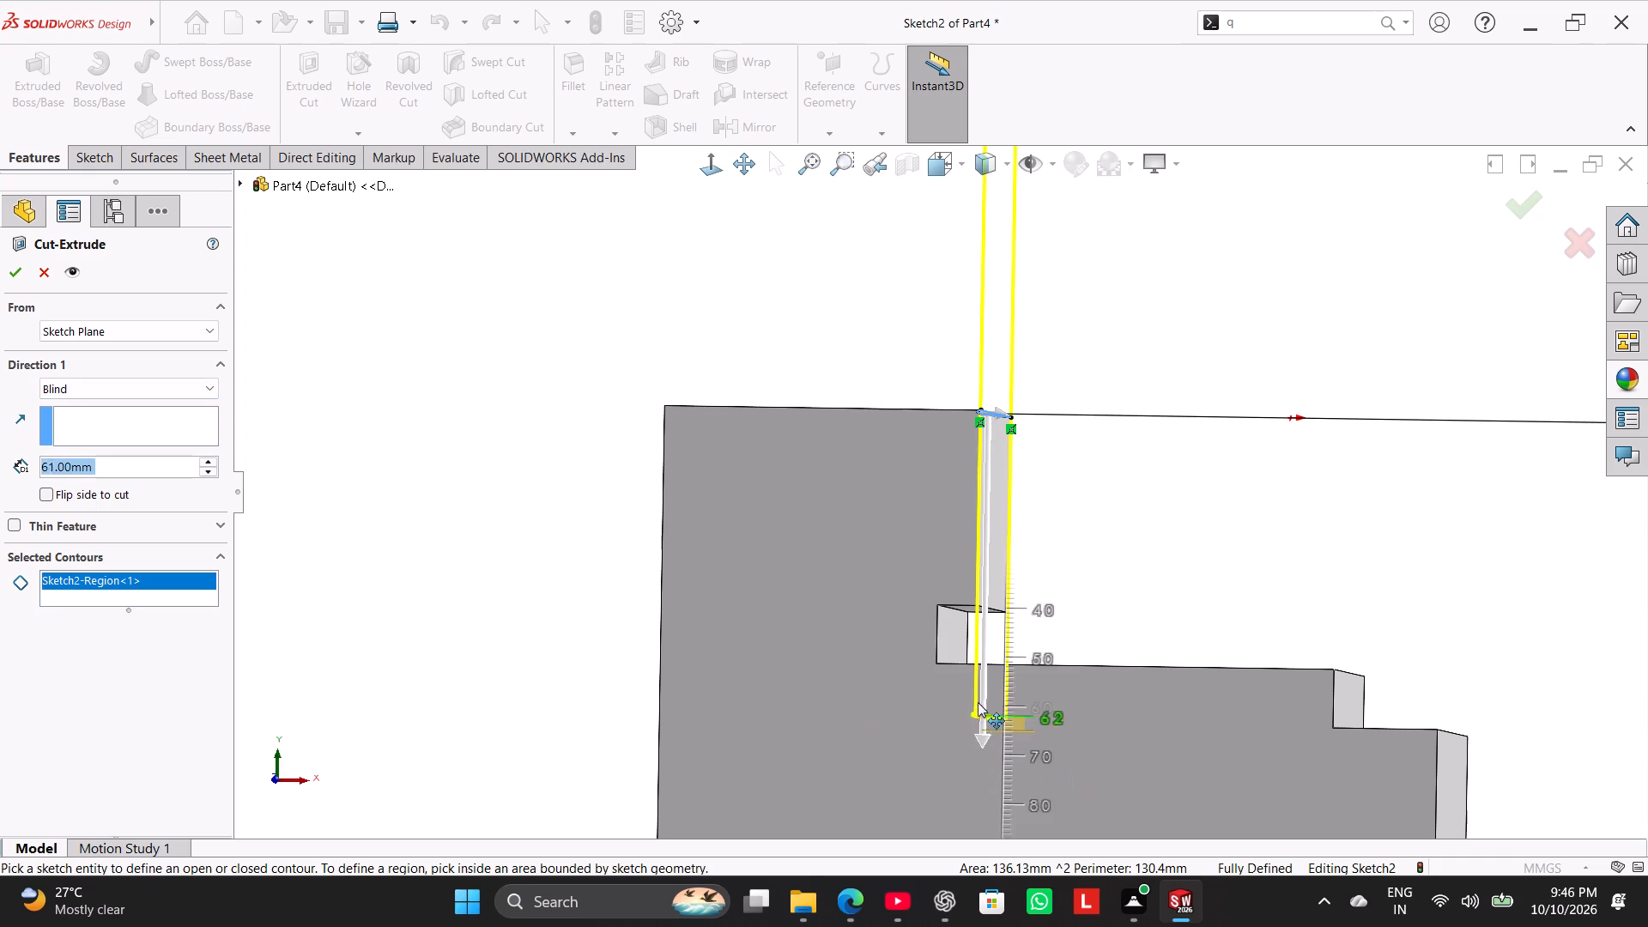
pyautogui.moveTo(978, 702); pyautogui.dragTo(978, 608)
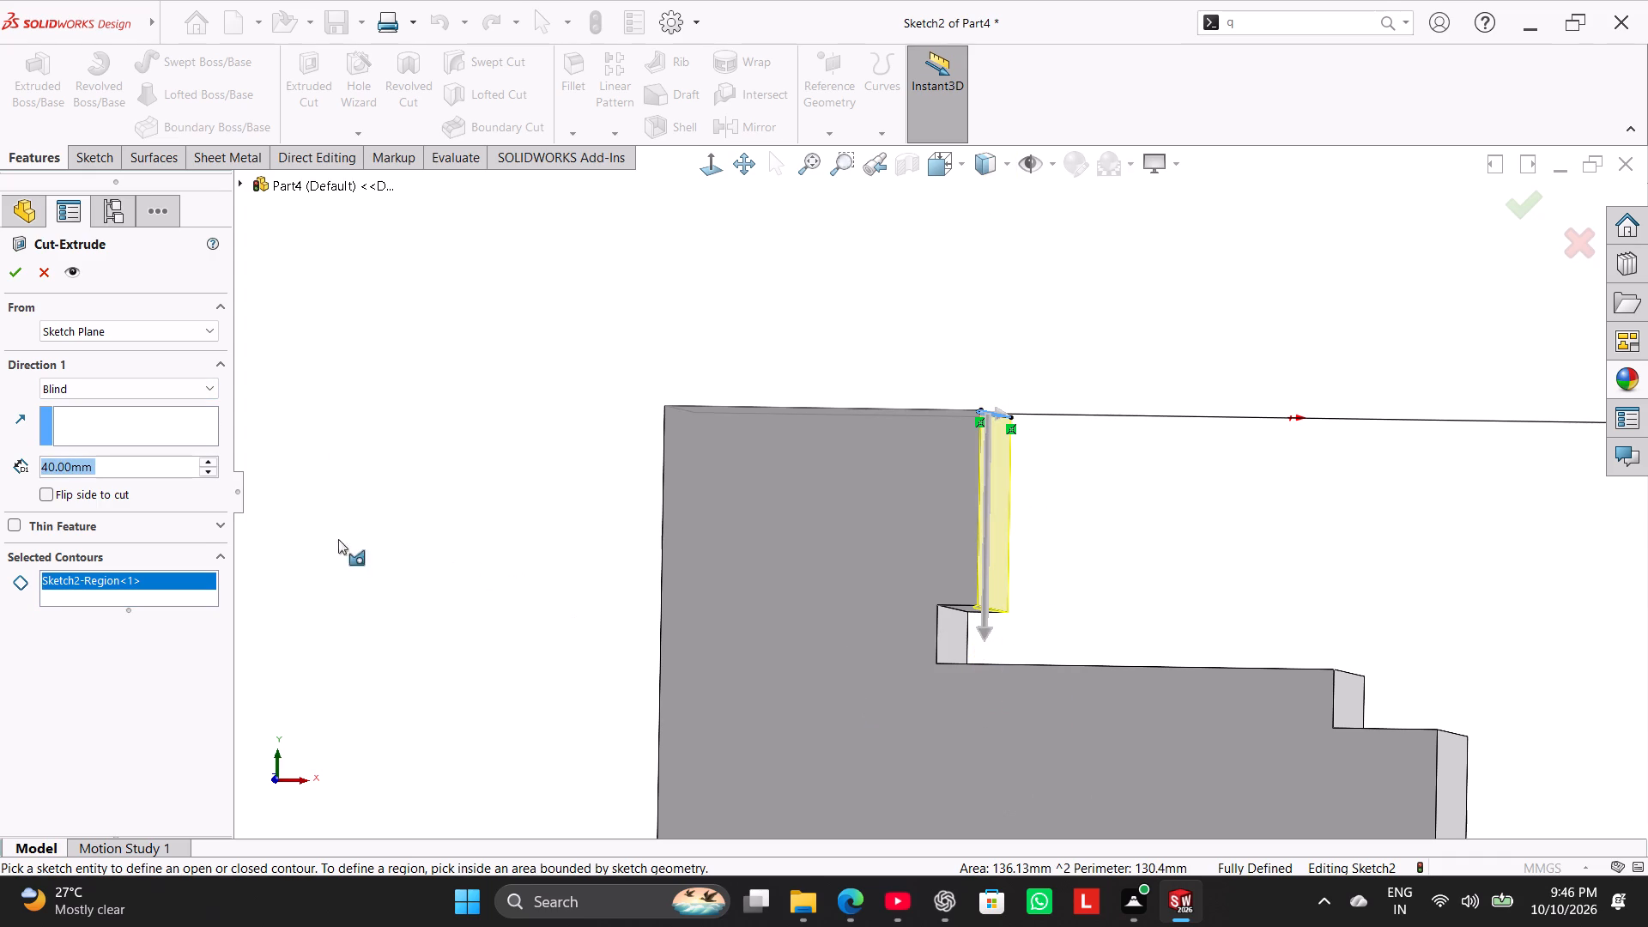
pyautogui.click(17, 270)
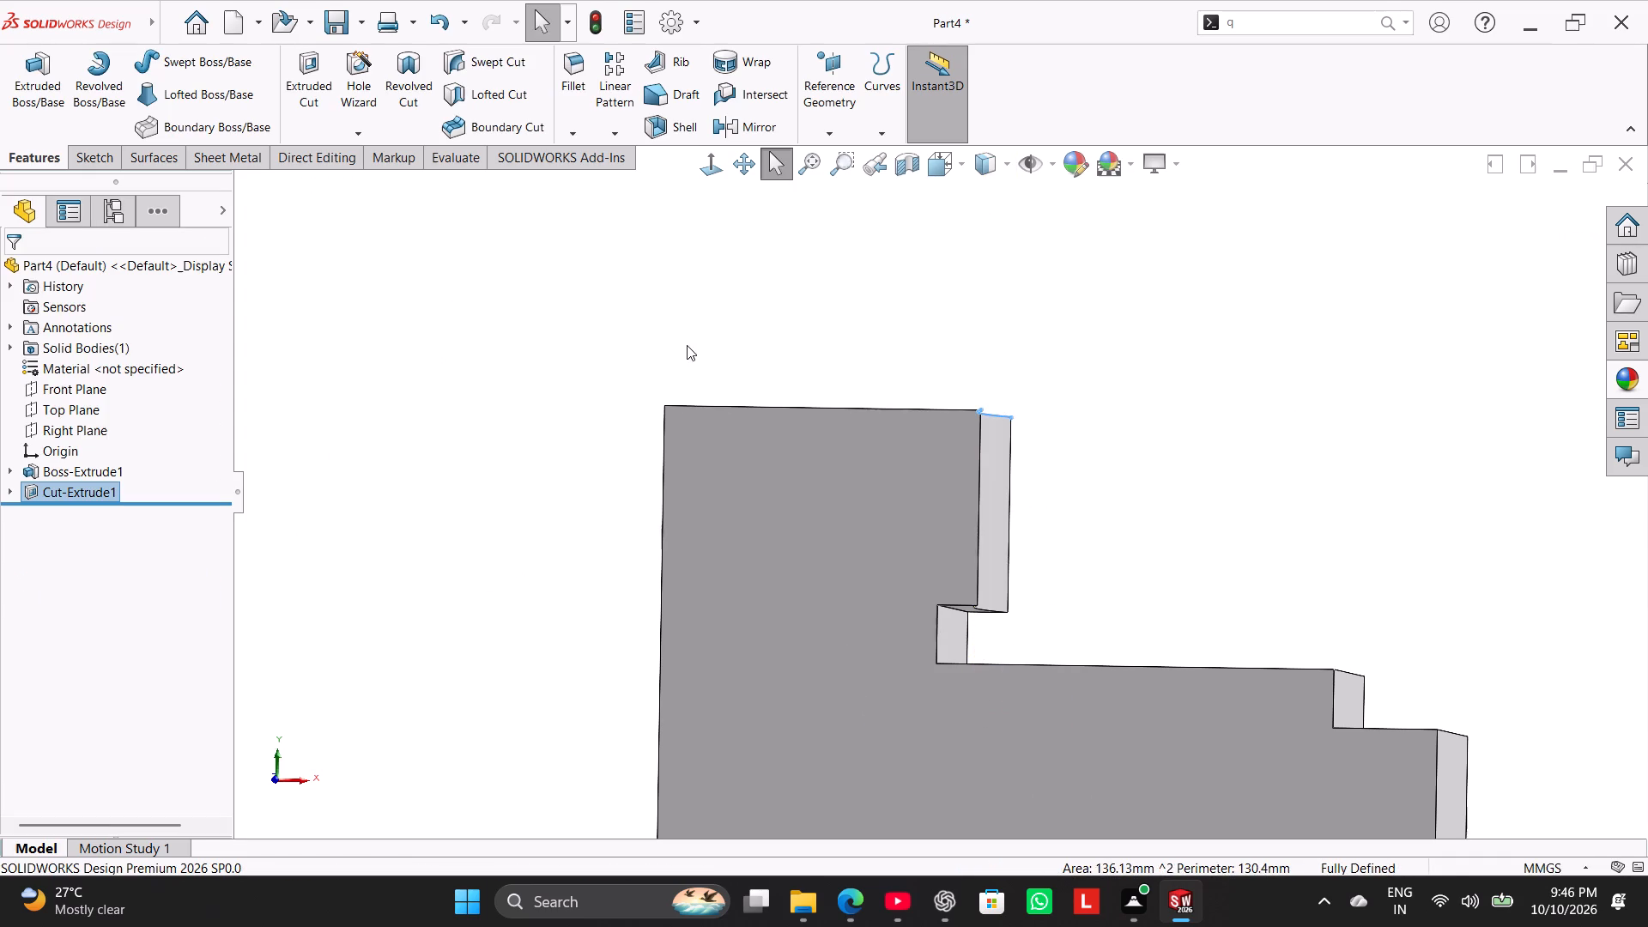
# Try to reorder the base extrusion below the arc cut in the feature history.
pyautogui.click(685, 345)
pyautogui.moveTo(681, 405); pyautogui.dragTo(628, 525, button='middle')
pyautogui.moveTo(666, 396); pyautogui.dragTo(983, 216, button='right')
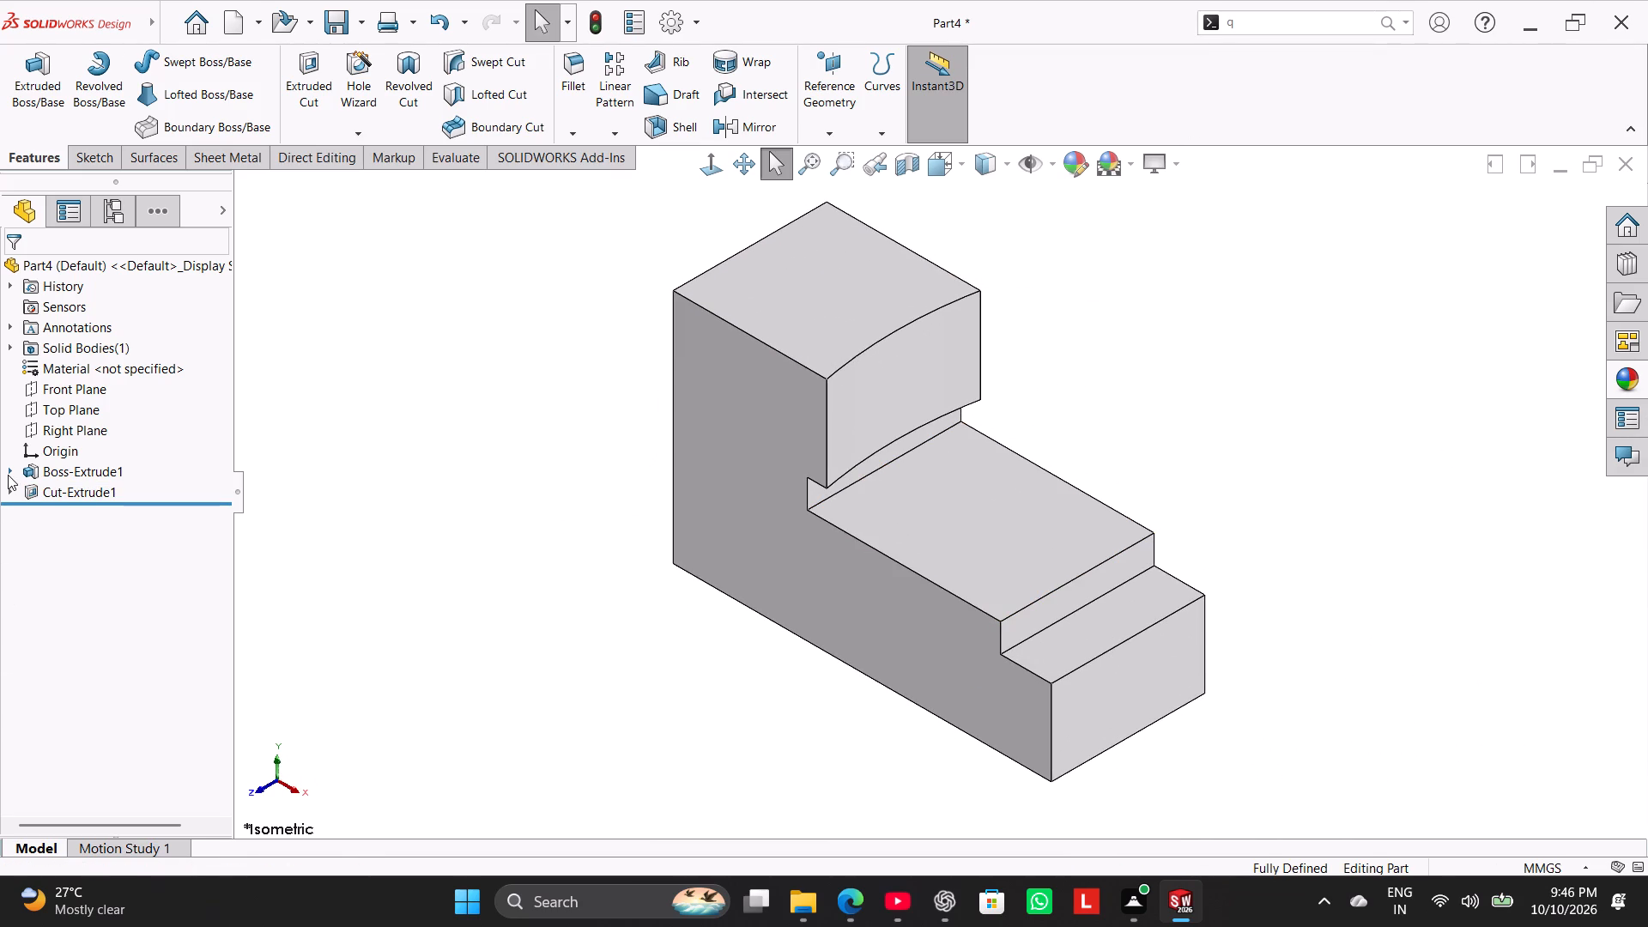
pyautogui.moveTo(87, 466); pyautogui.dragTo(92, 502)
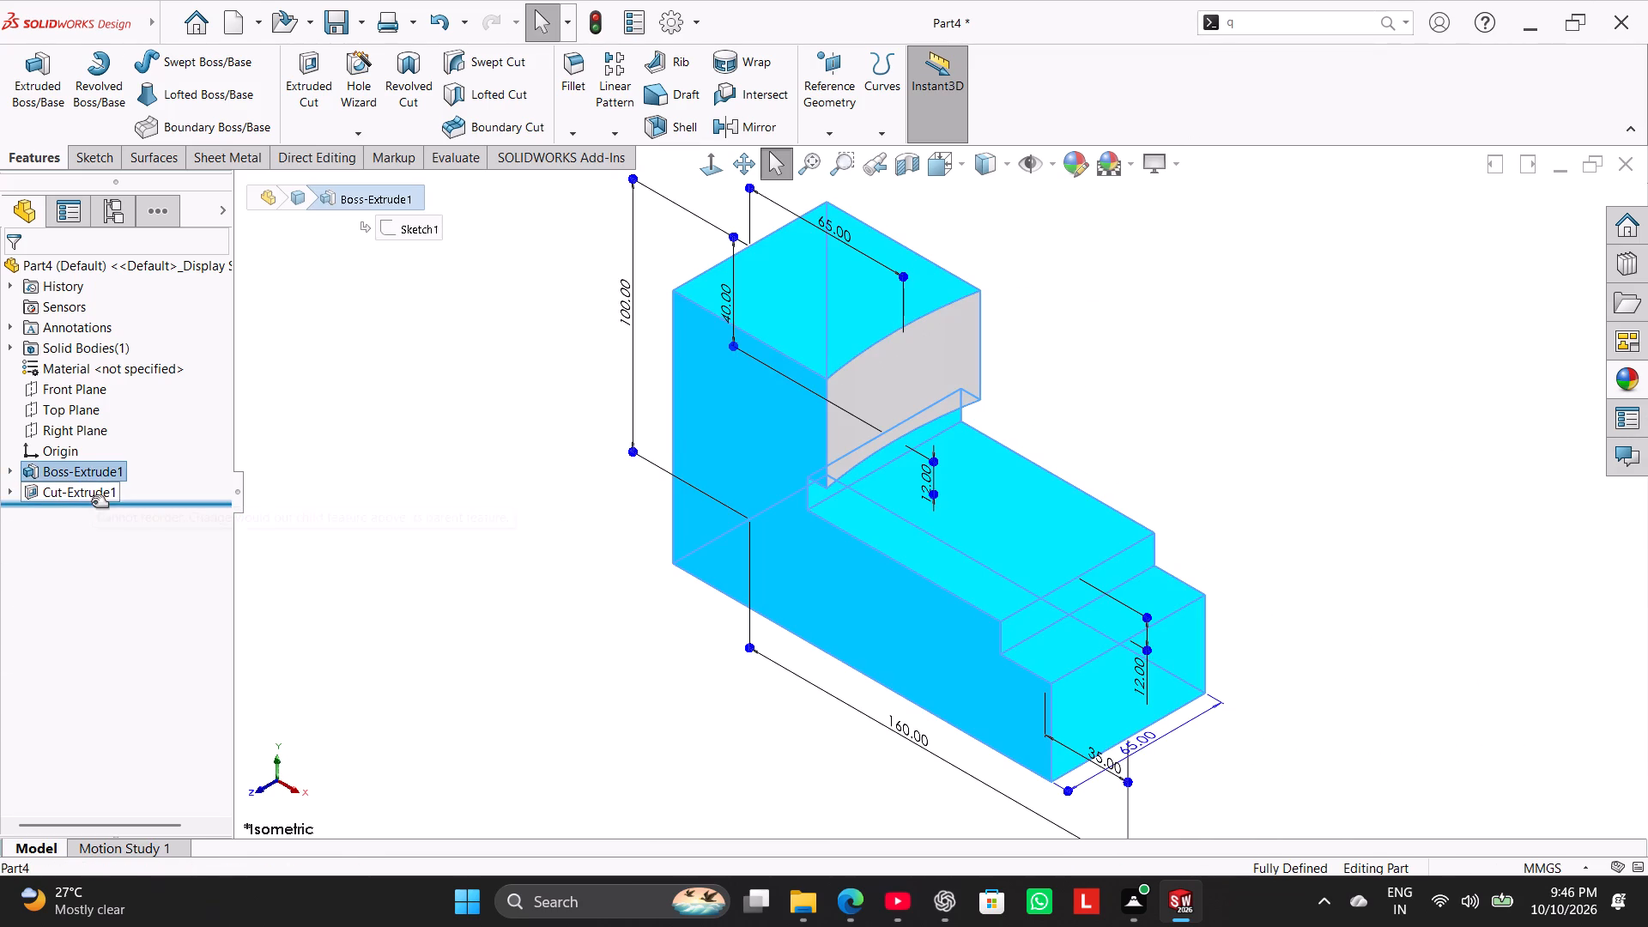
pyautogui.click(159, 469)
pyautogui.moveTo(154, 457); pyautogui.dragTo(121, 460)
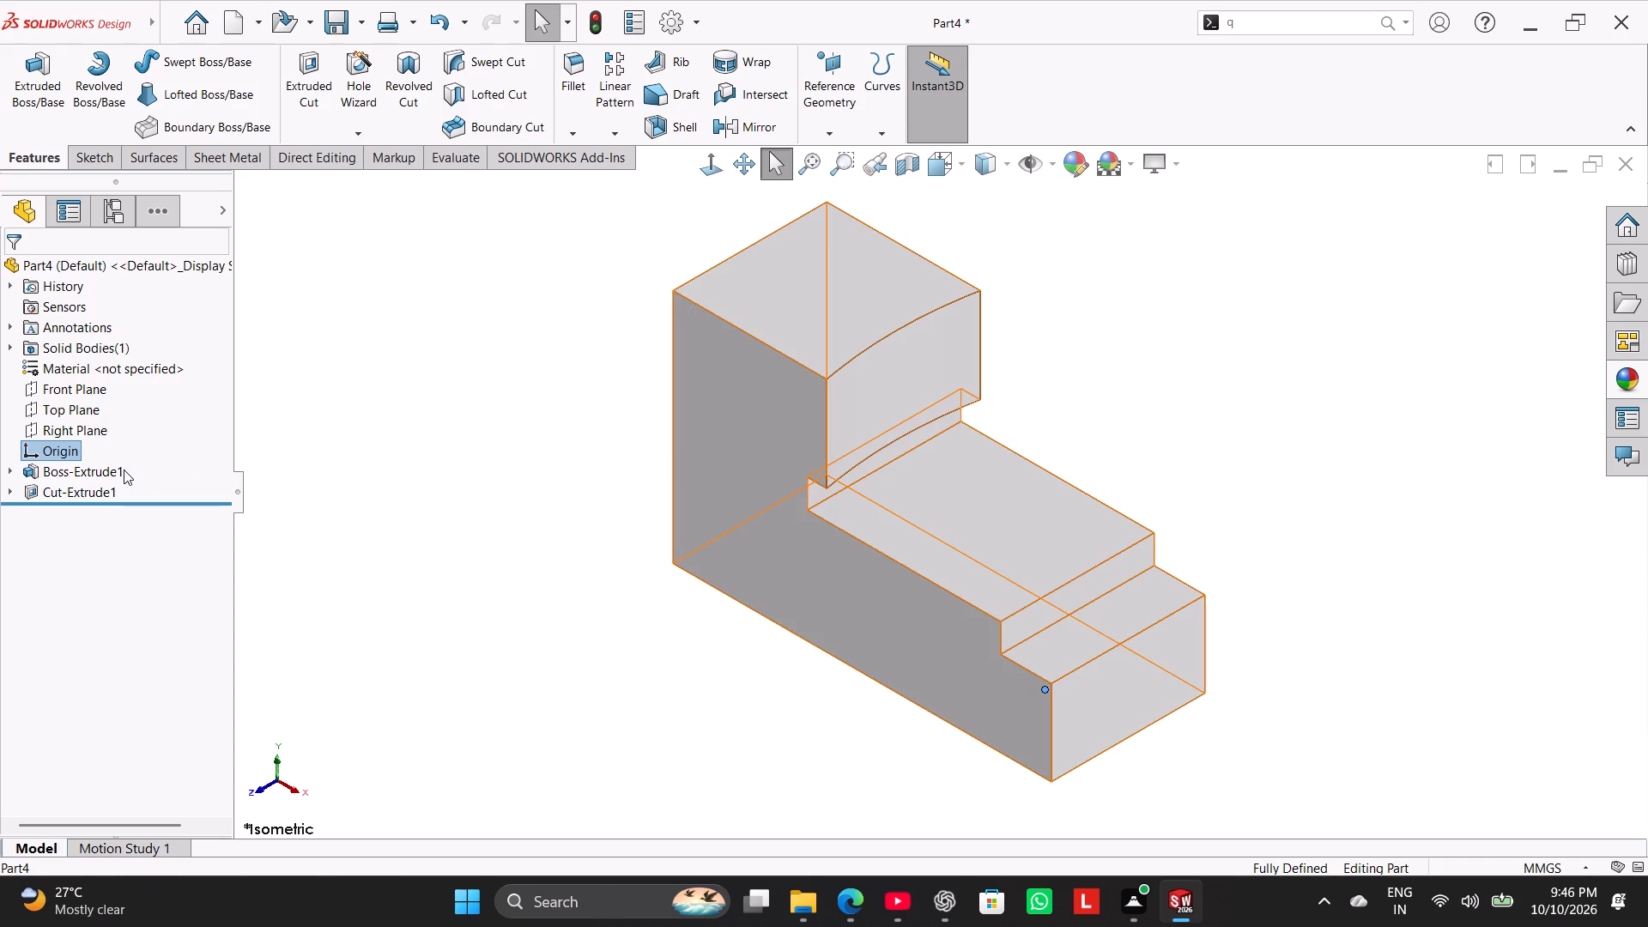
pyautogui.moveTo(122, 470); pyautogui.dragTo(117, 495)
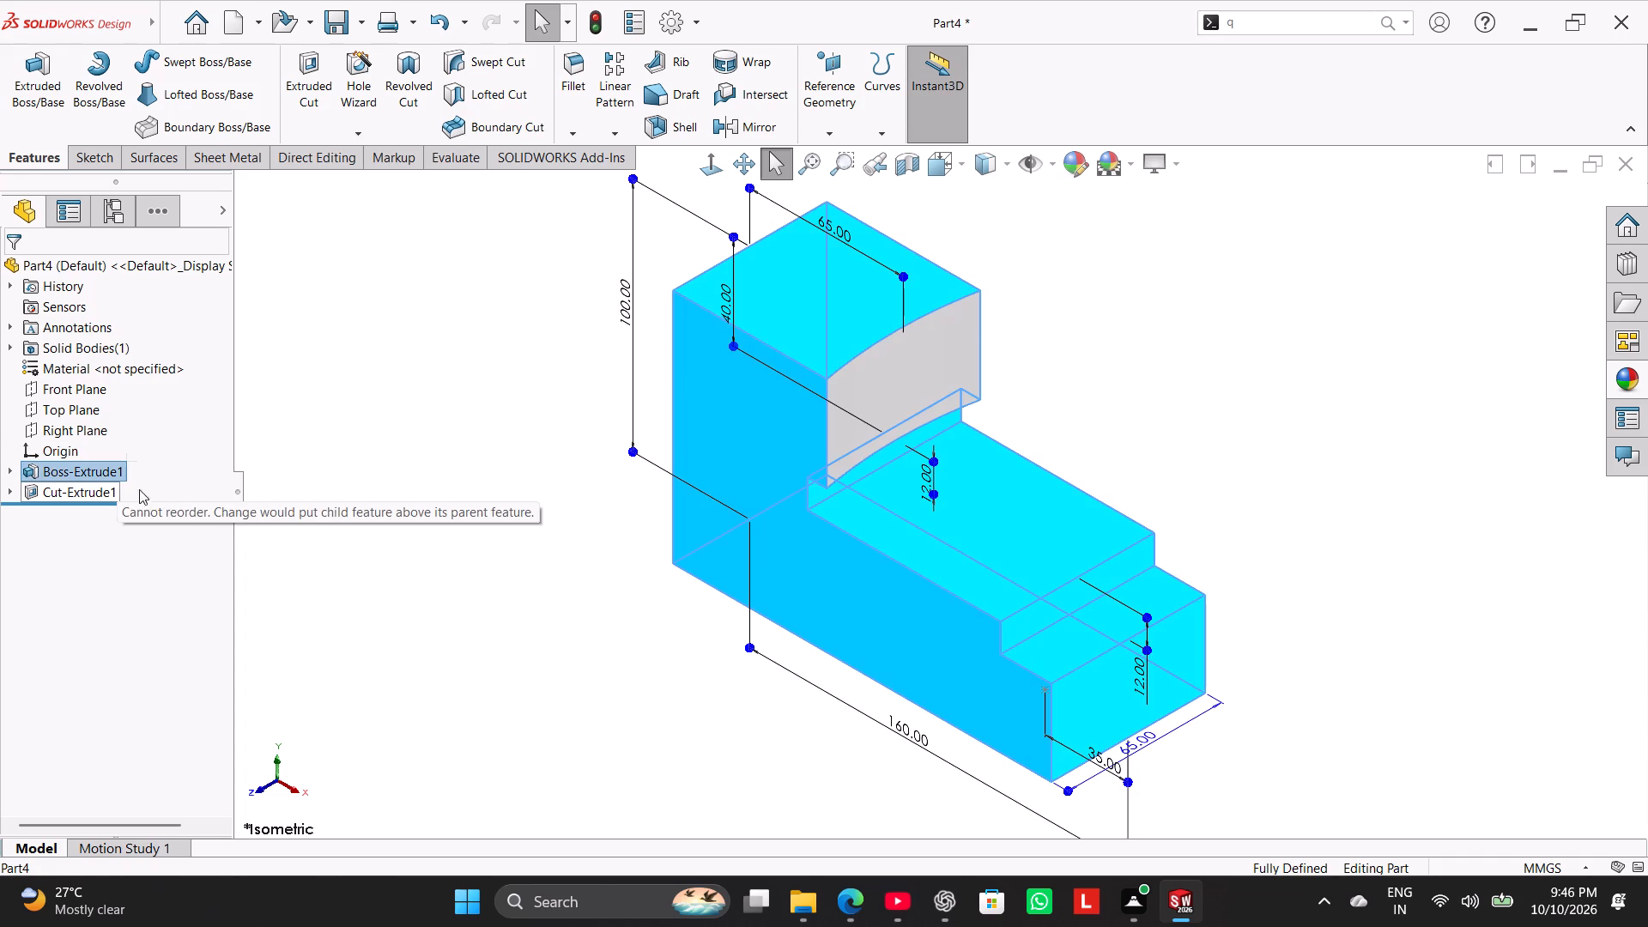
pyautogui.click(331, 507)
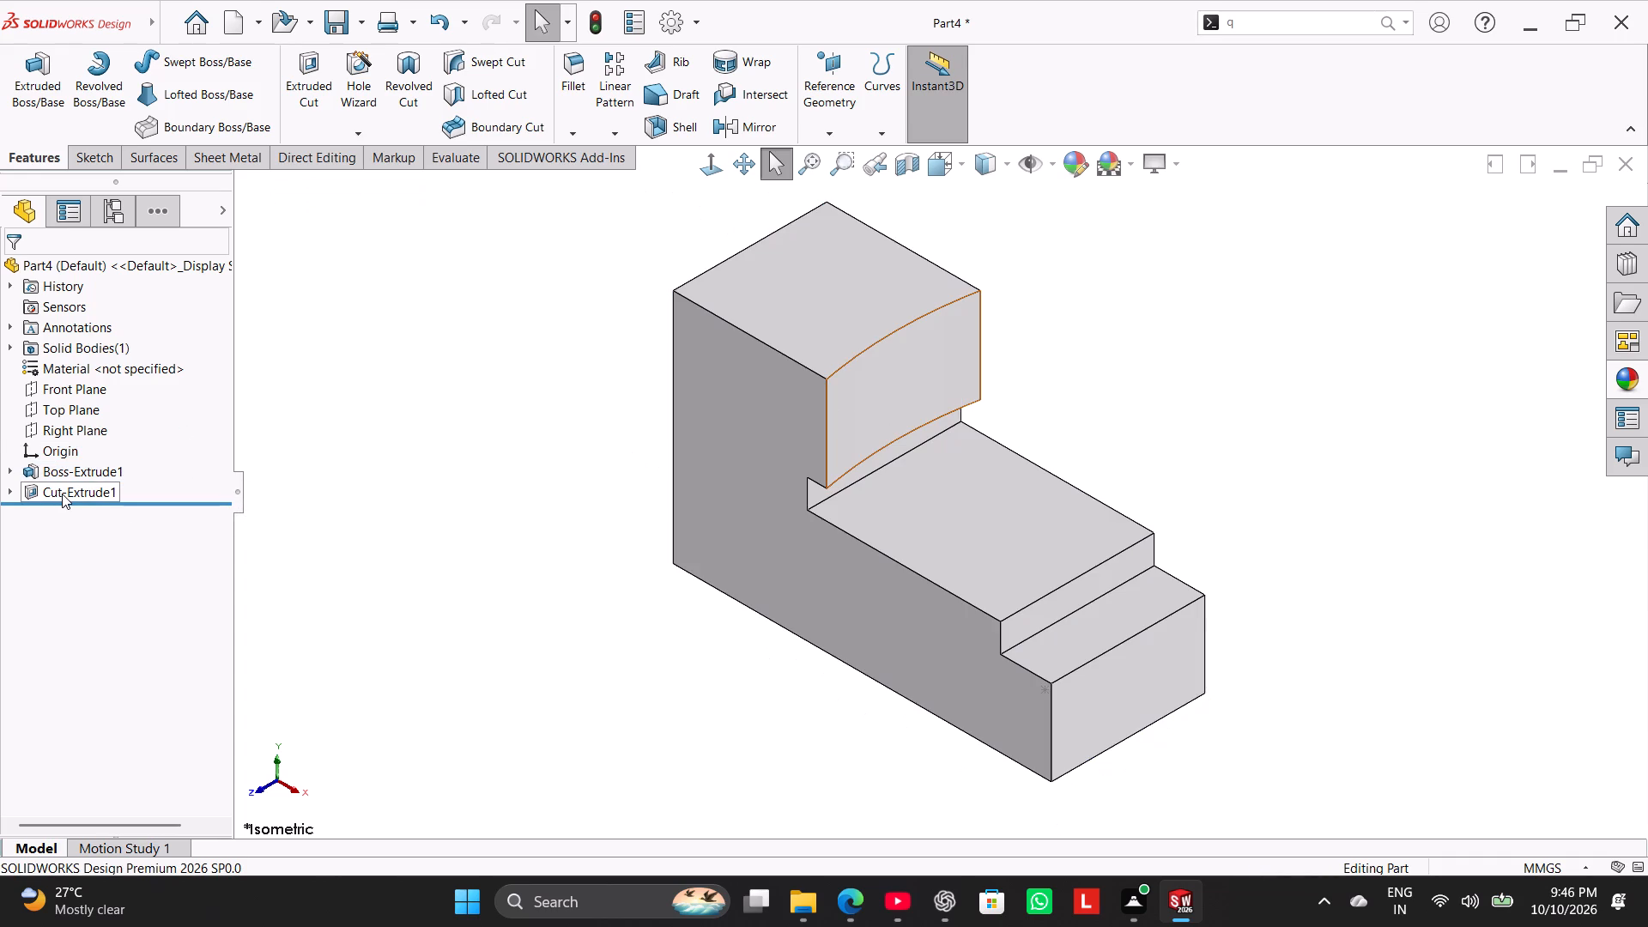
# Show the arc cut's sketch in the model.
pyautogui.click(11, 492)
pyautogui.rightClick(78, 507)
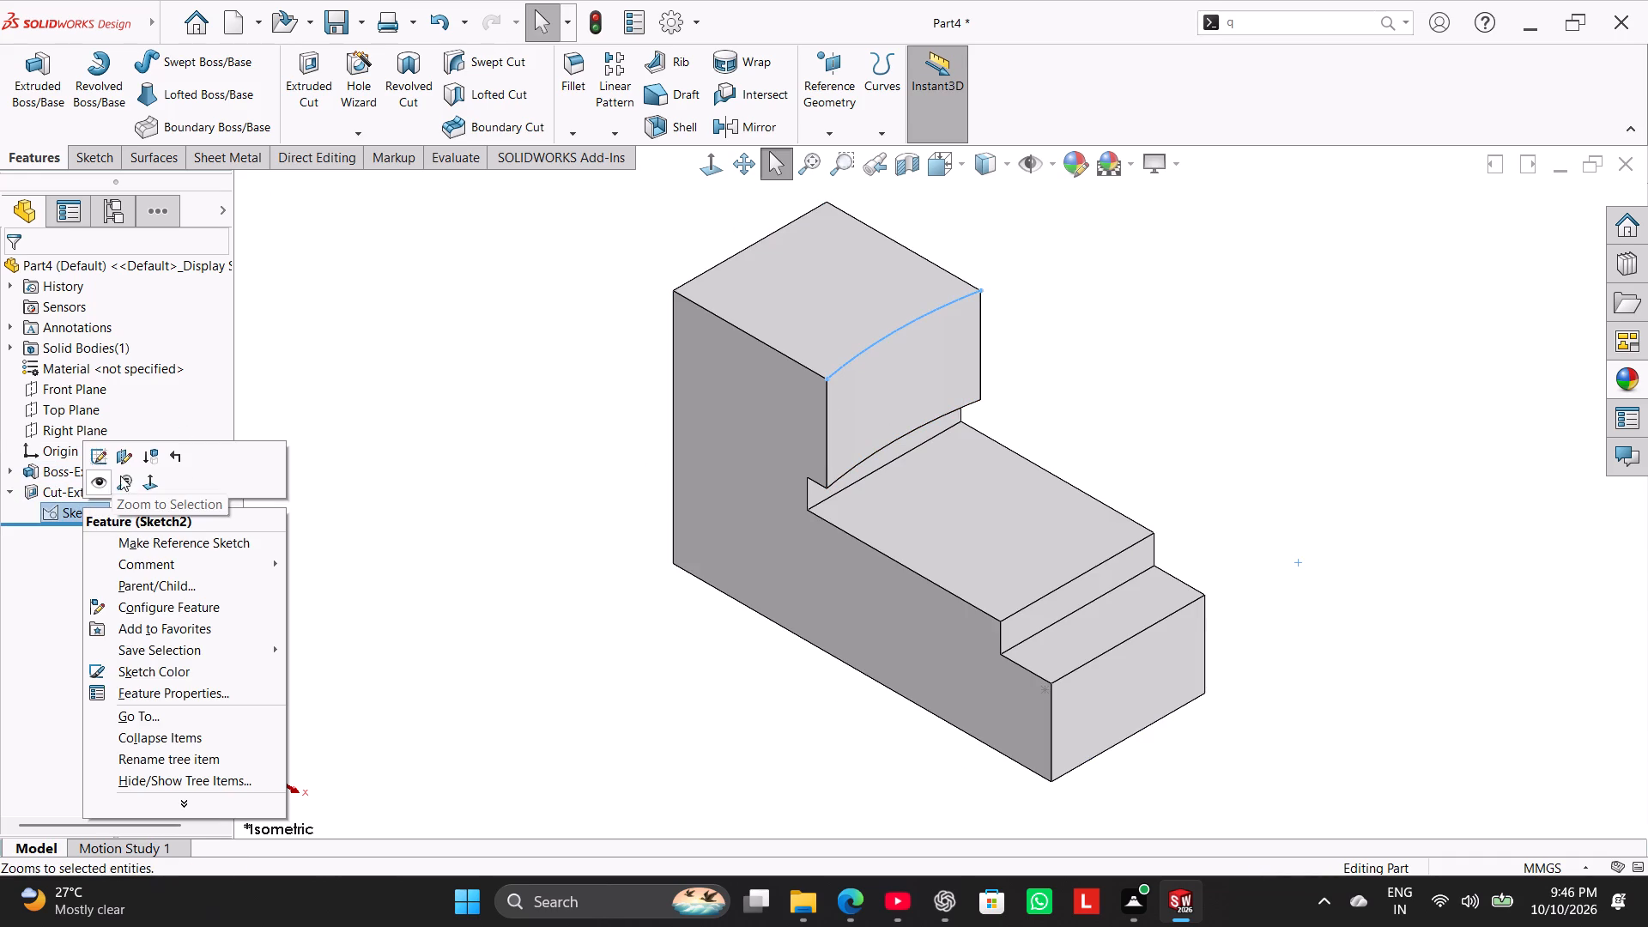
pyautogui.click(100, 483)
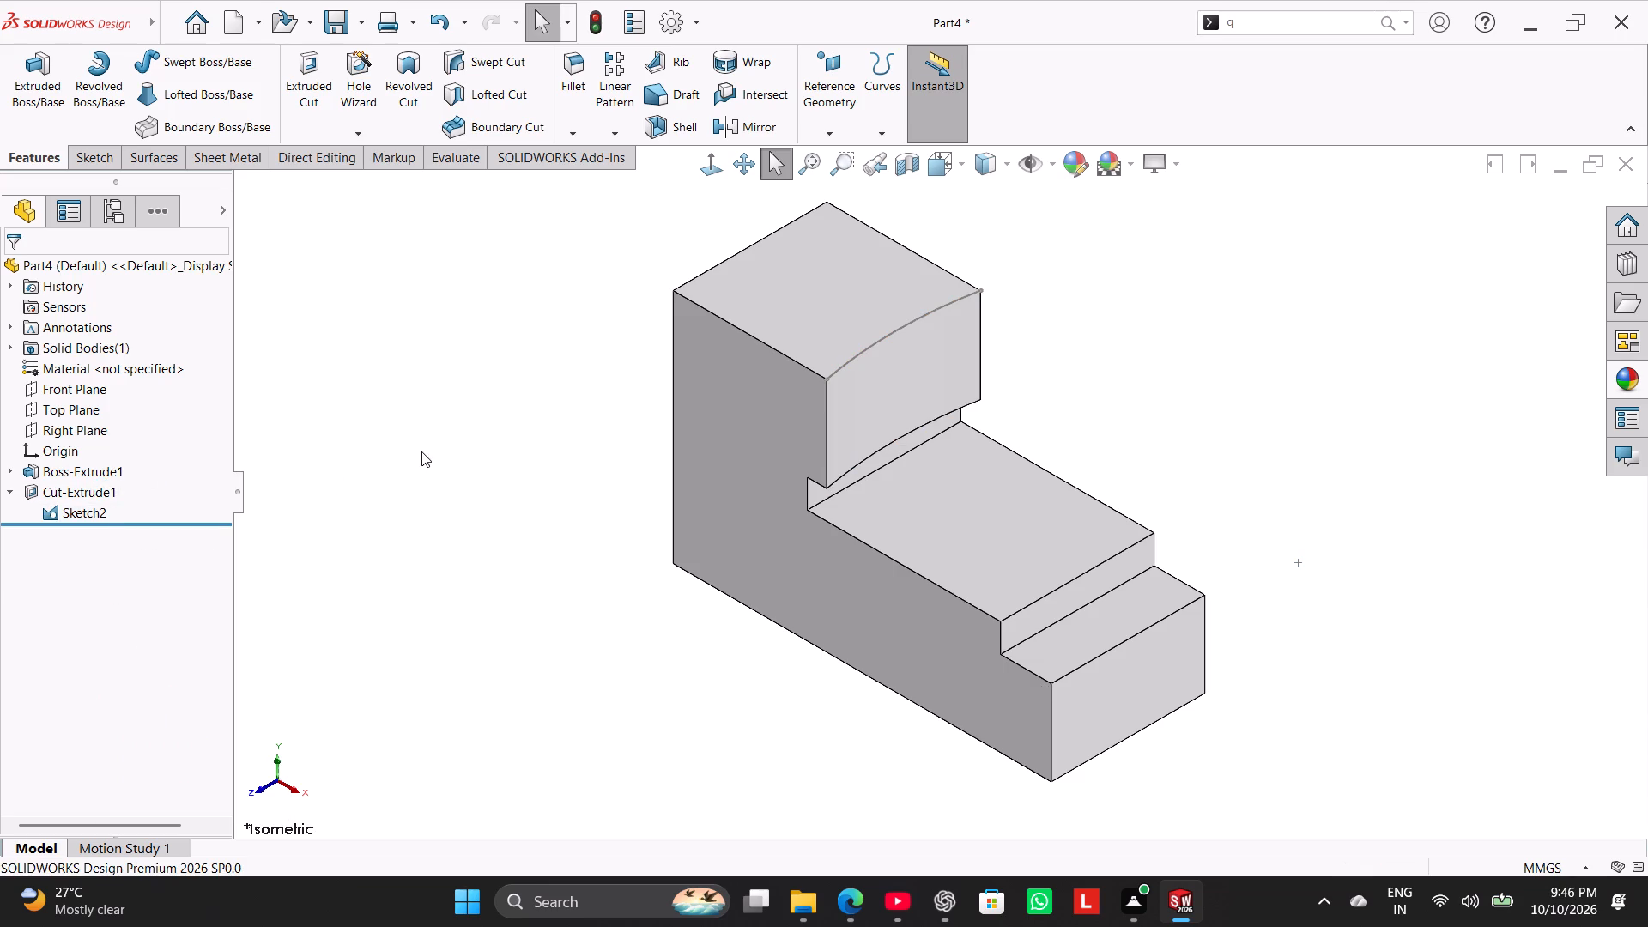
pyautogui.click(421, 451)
# Review the dimensions in the base extrusion's profile sketch, and exit the sketch.
pyautogui.rightClick(66, 468)
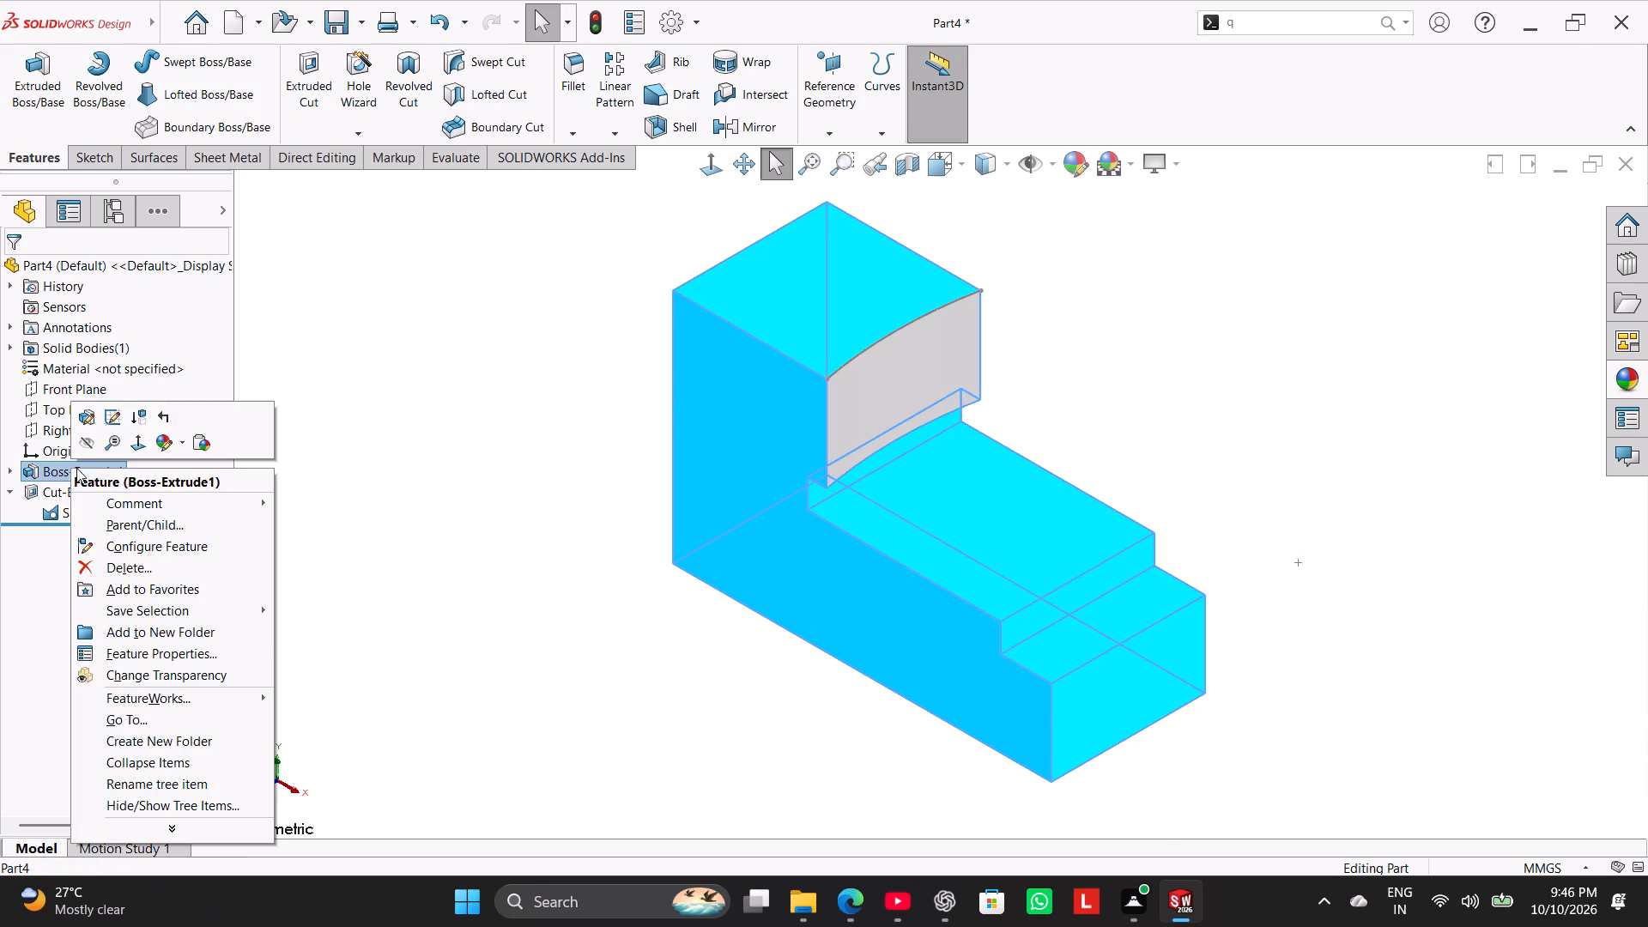
pyautogui.click(114, 415)
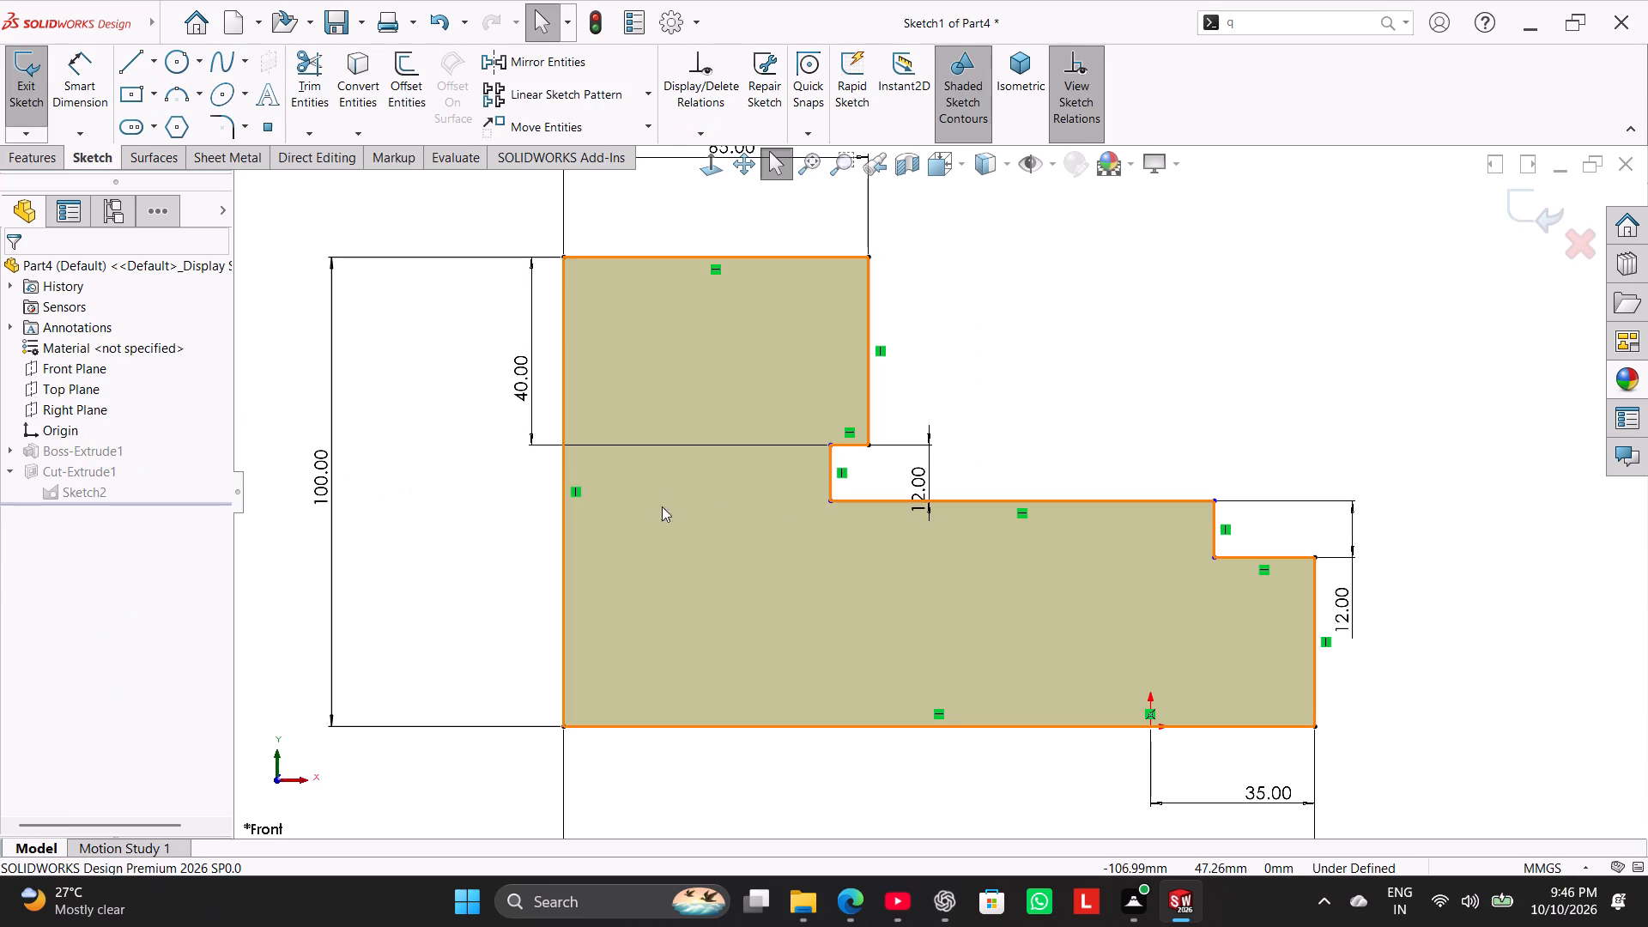
pyautogui.scroll(2, 1036, 494)
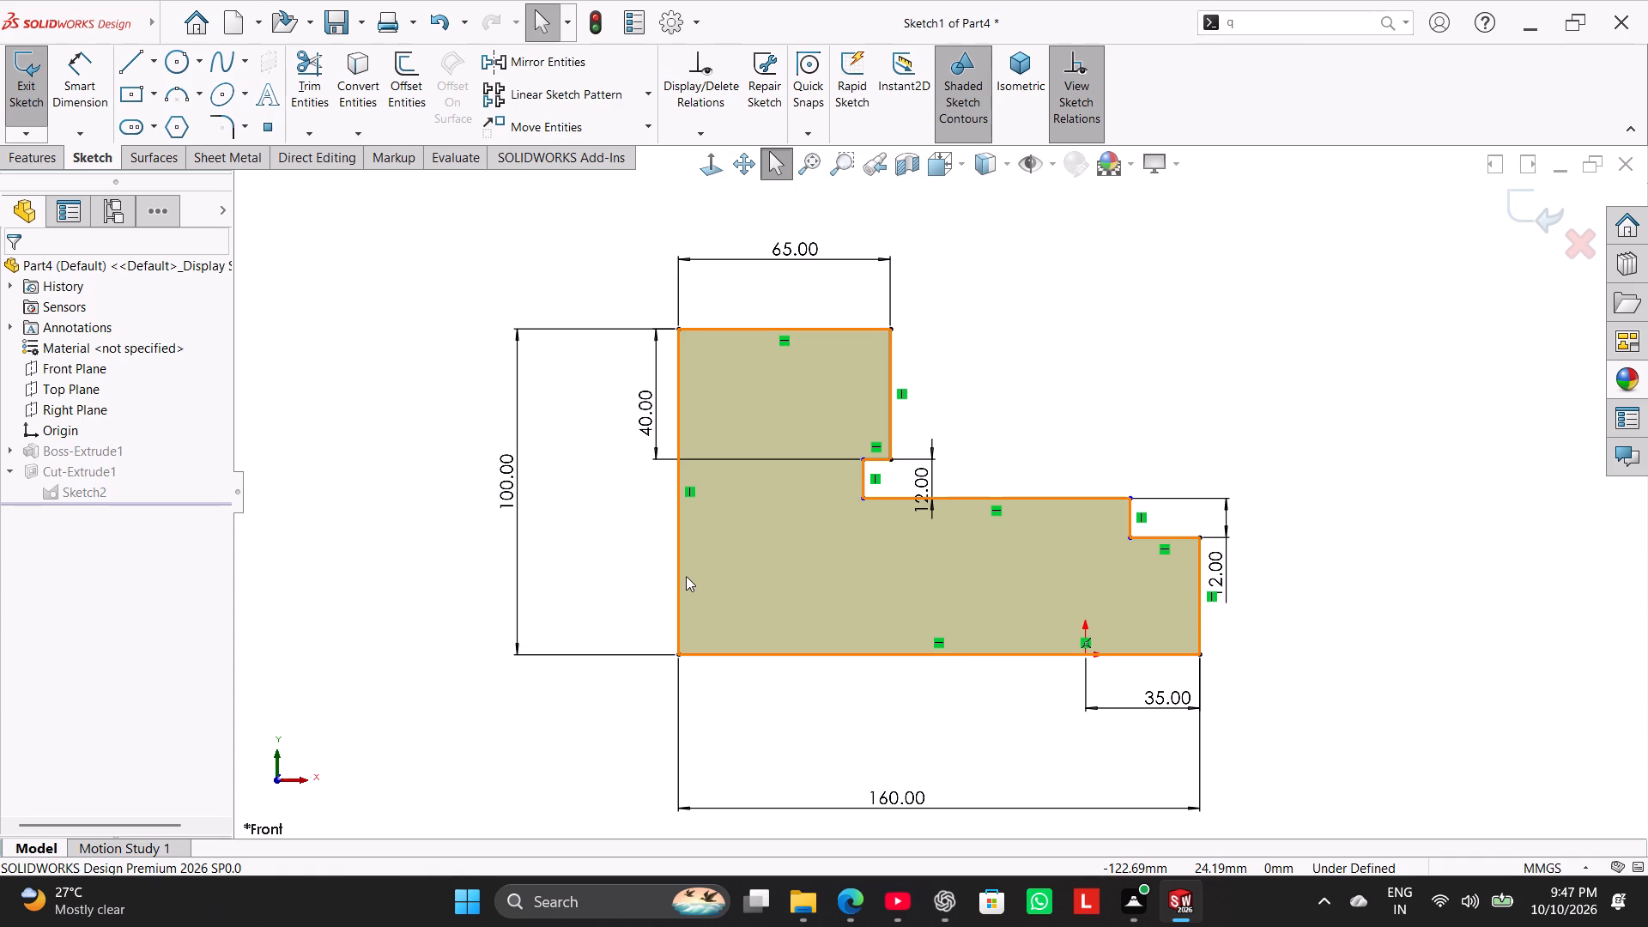
pyautogui.click(21, 76)
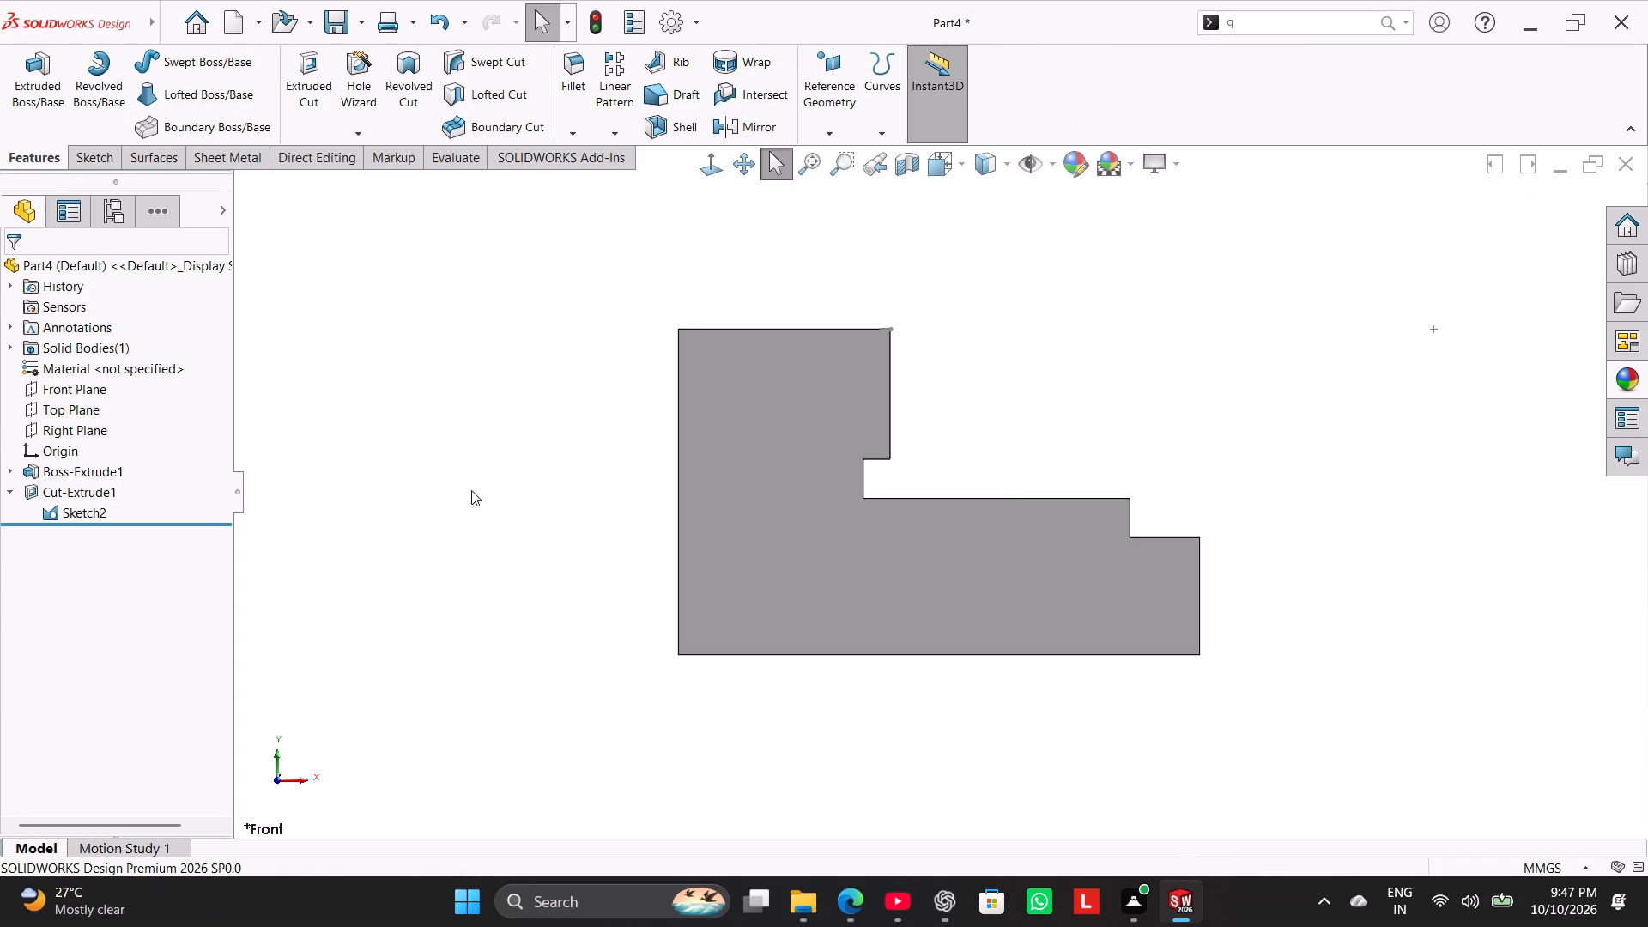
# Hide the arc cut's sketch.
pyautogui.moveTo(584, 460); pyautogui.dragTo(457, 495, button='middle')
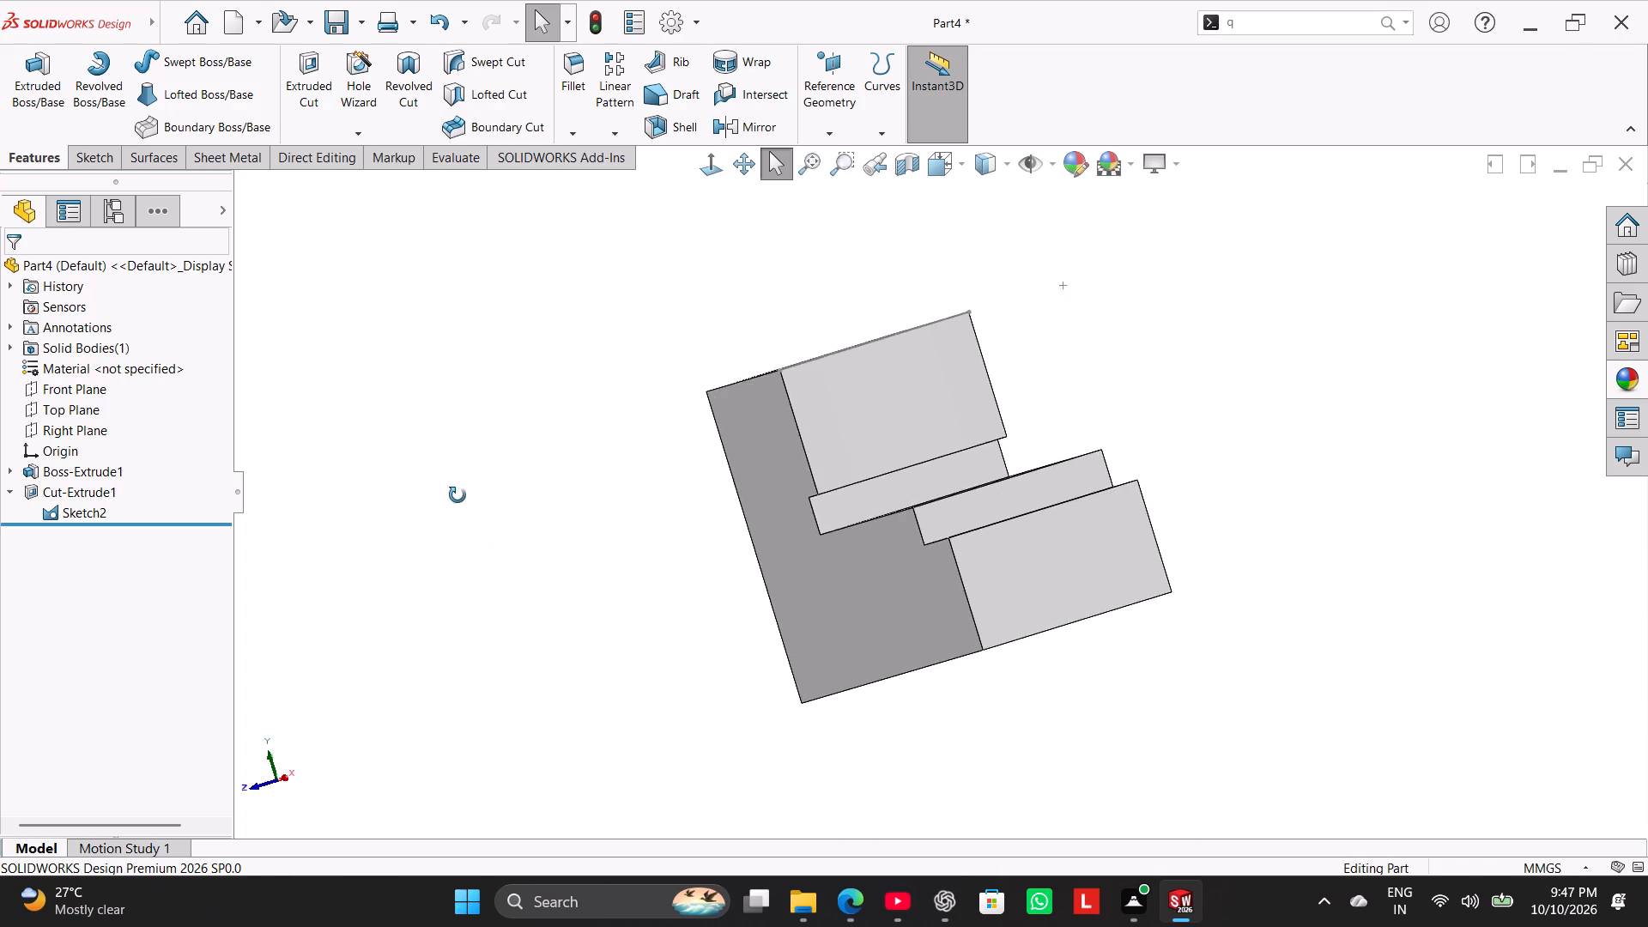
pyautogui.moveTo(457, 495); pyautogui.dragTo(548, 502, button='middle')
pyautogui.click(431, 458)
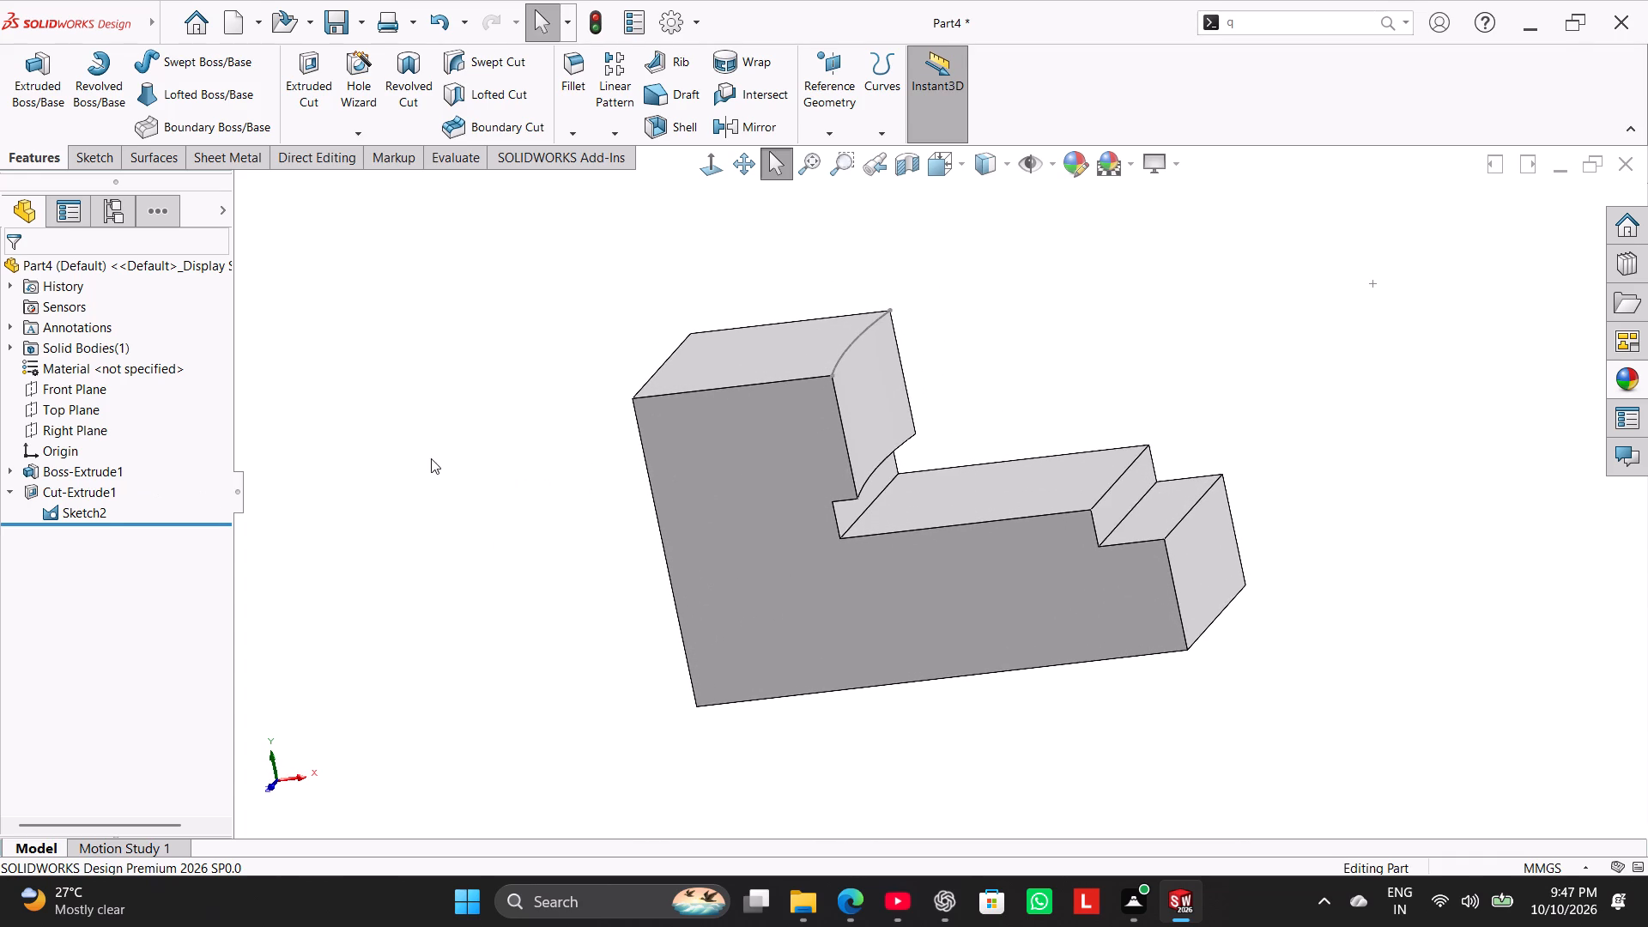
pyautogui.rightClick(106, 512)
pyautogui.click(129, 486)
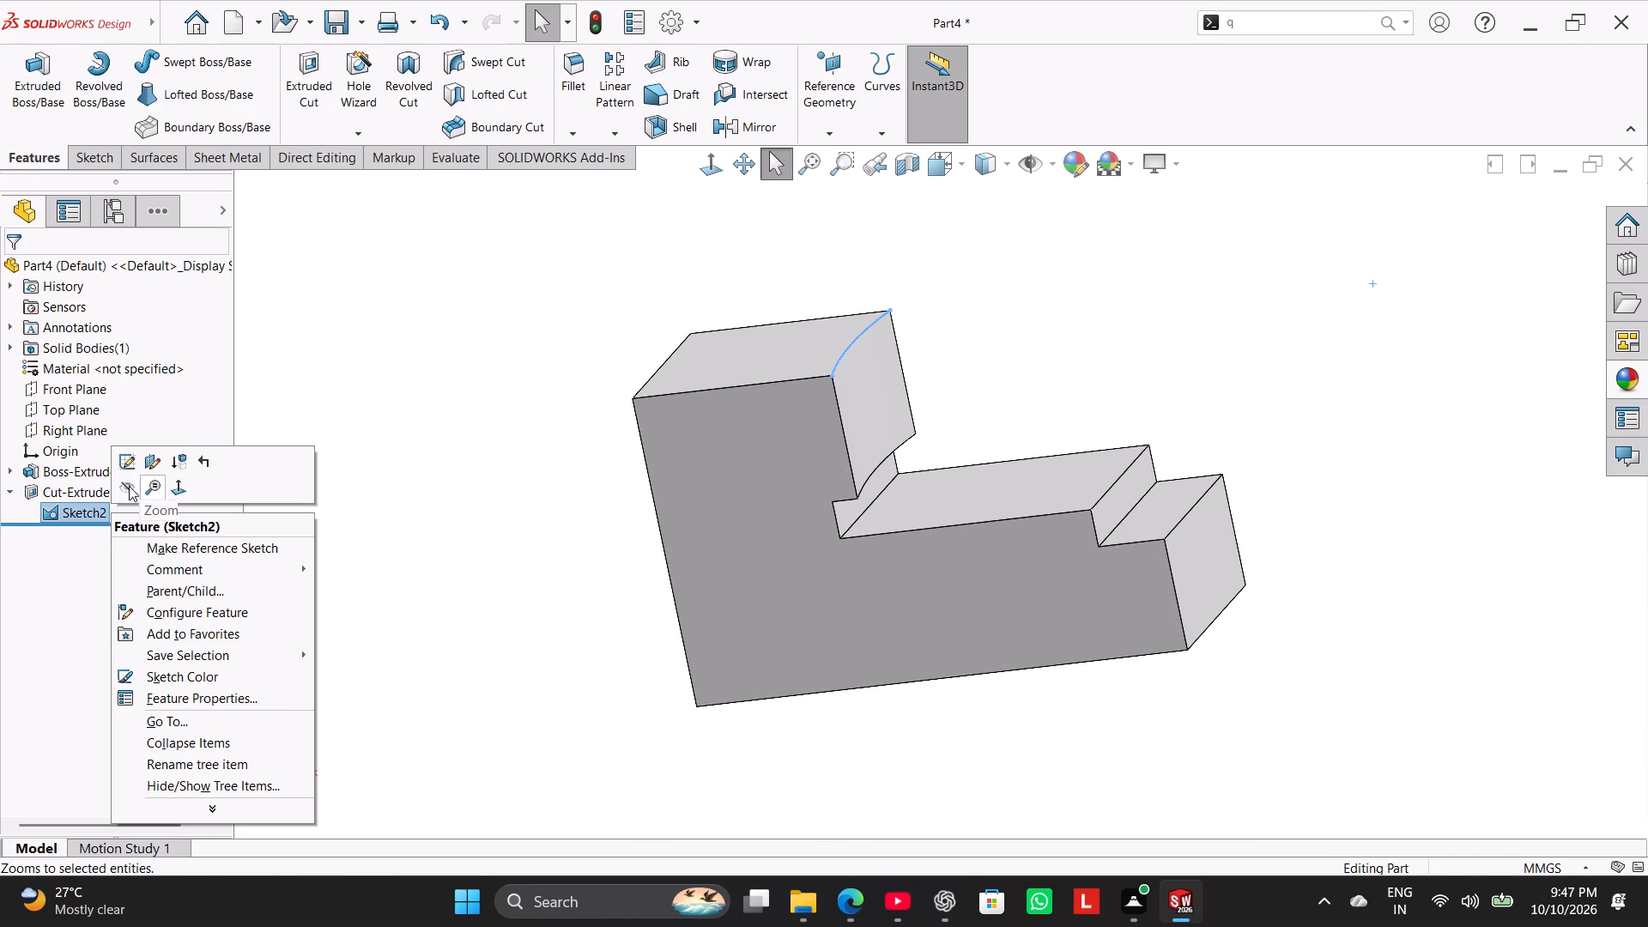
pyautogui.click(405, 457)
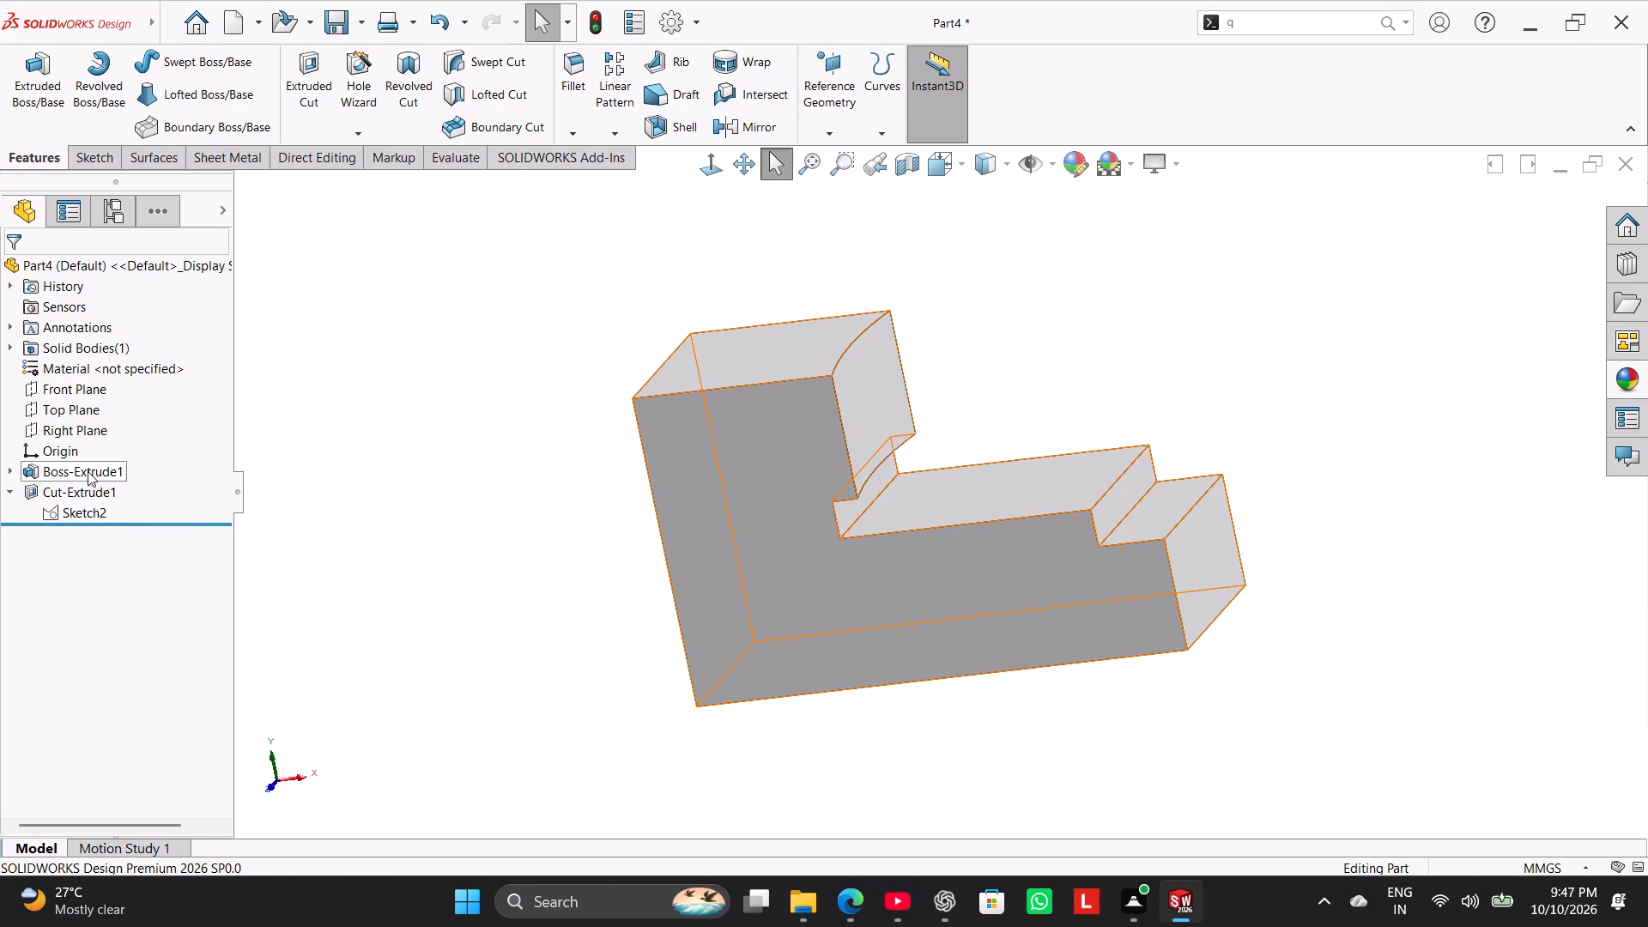
# Edit the base extrusion's profile sketch and move the undercut's vertical line outward, leaving an undercut about 4.24 mm deep.
pyautogui.rightClick(88, 471)
pyautogui.click(130, 424)
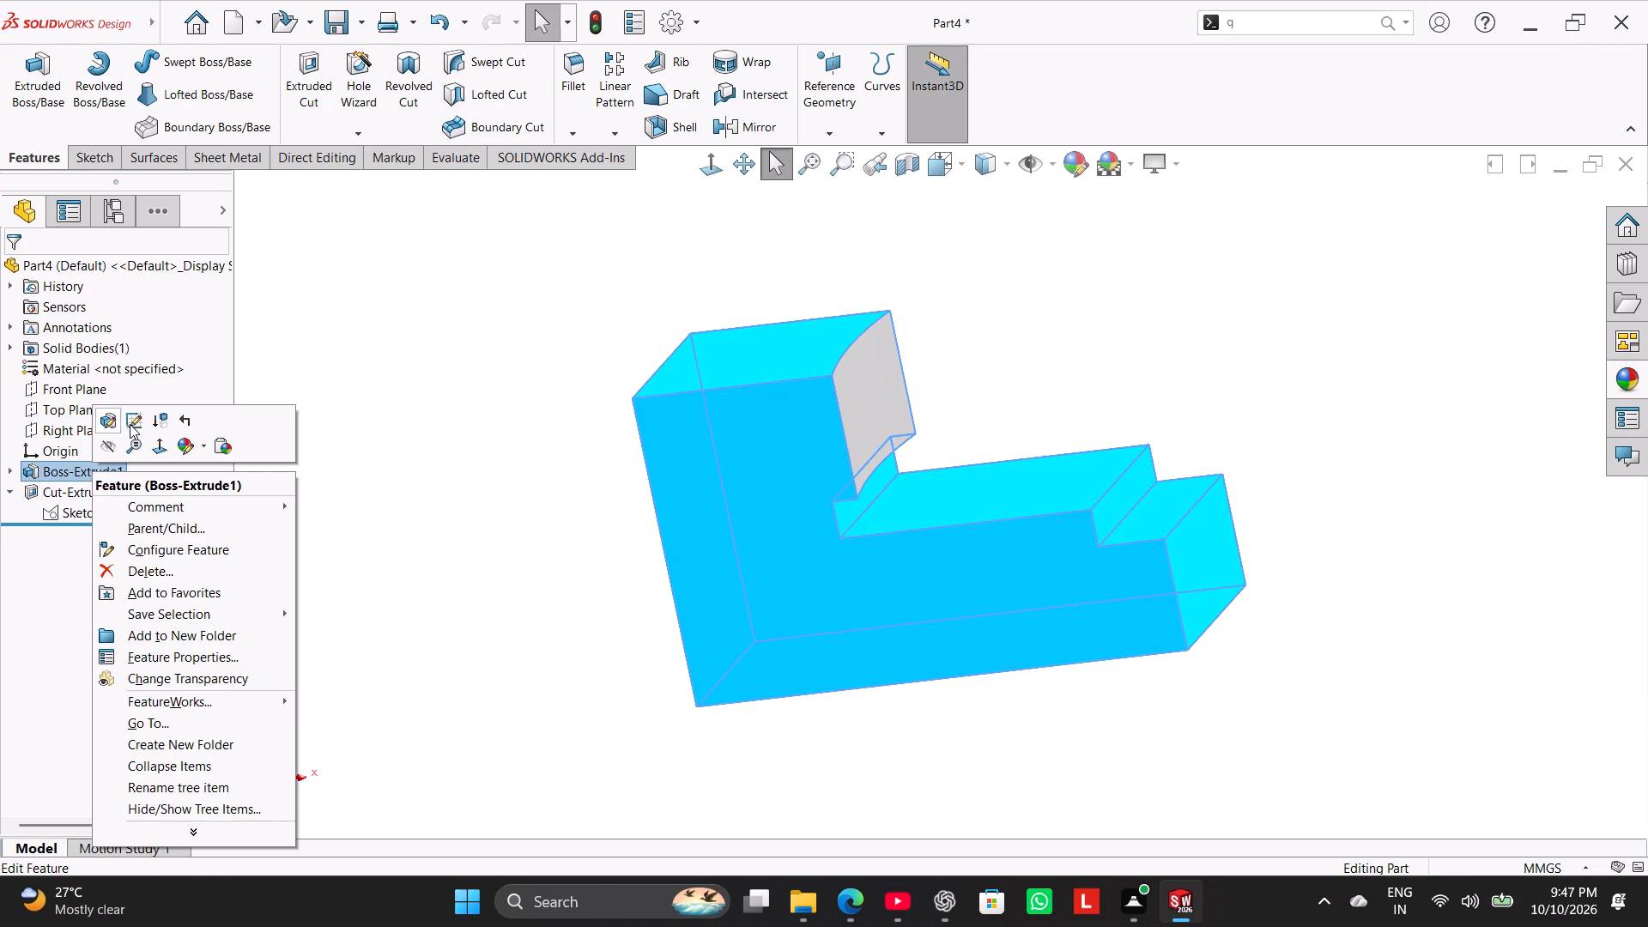
pyautogui.scroll(-2, 888, 439)
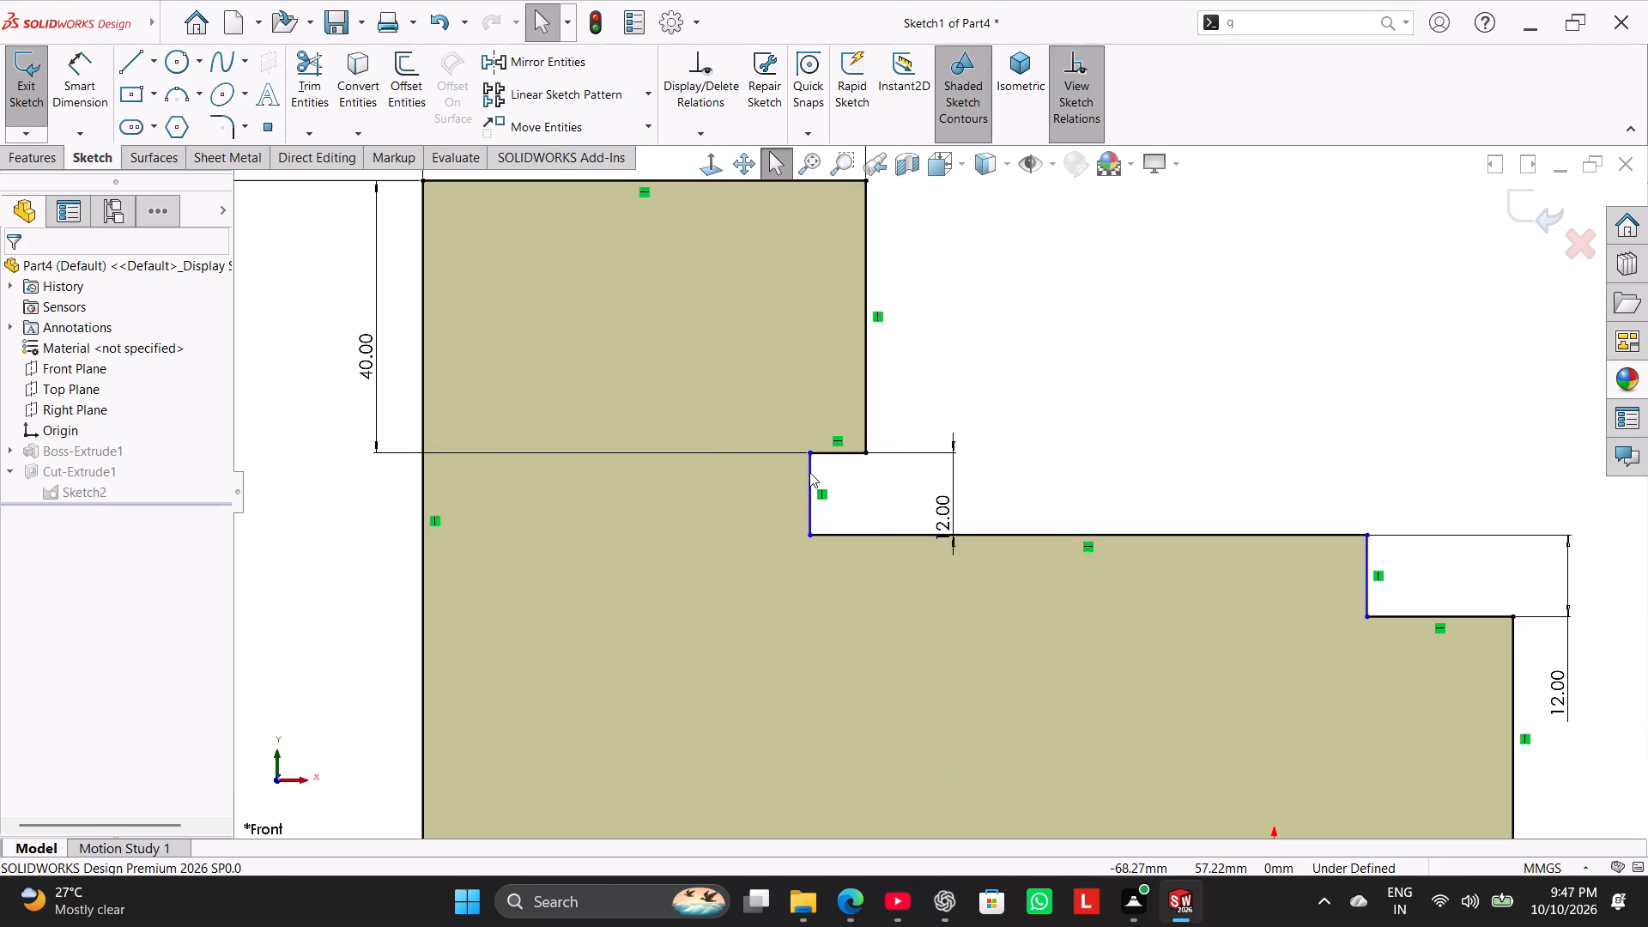
pyautogui.moveTo(806, 475); pyautogui.dragTo(837, 482)
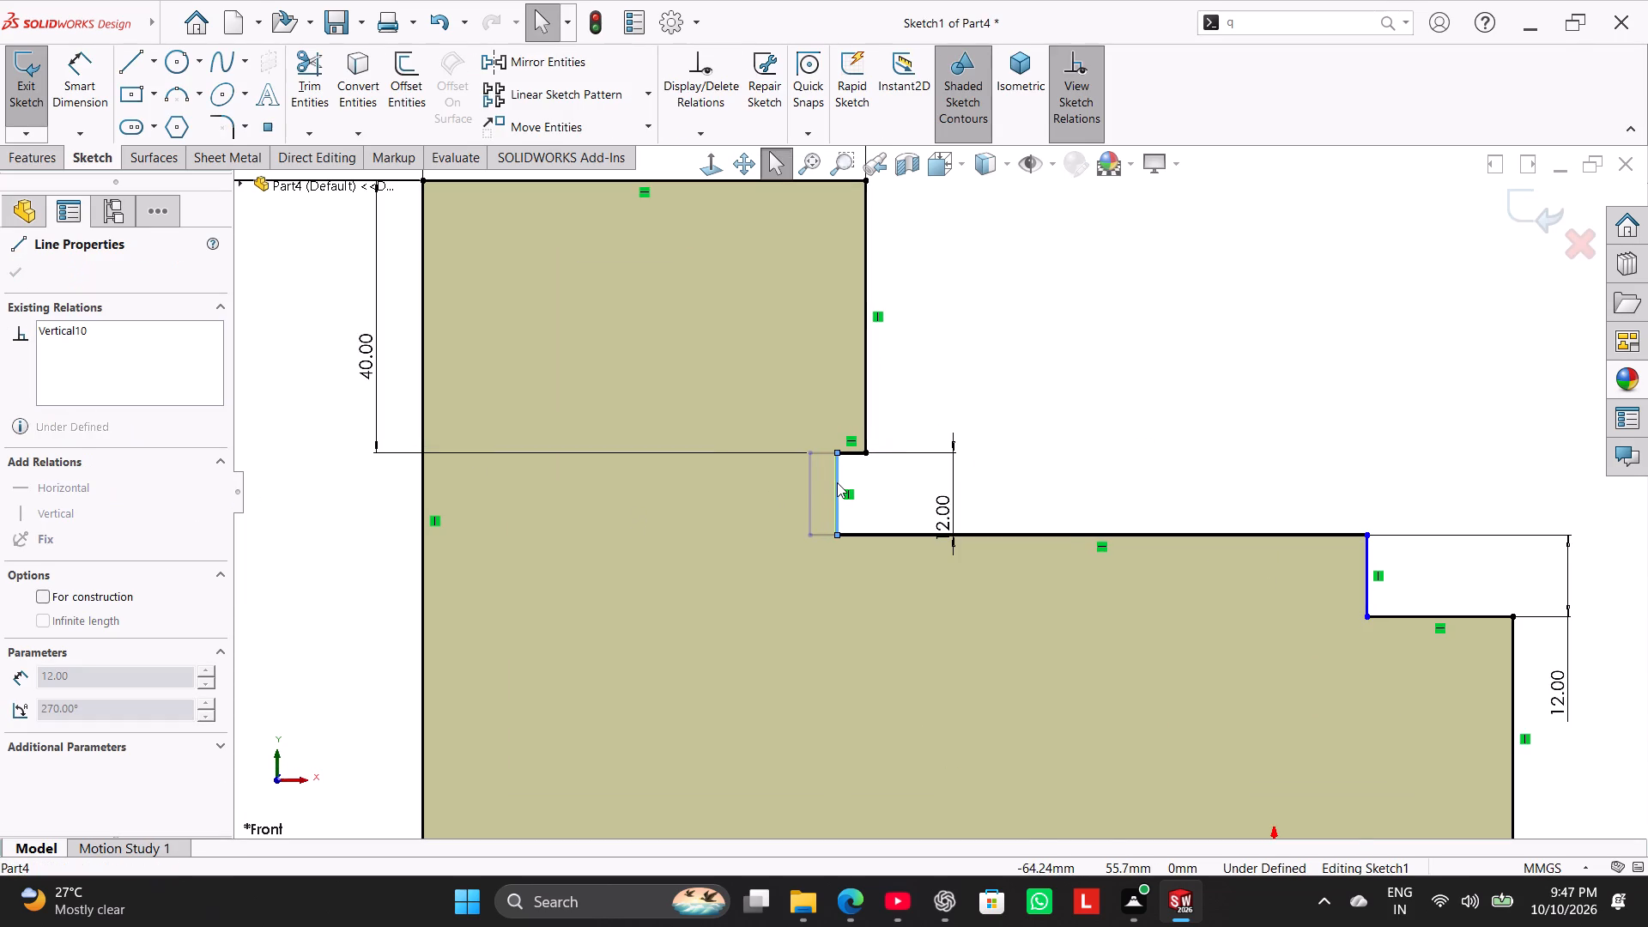
pyautogui.moveTo(837, 482); pyautogui.dragTo(837, 486)
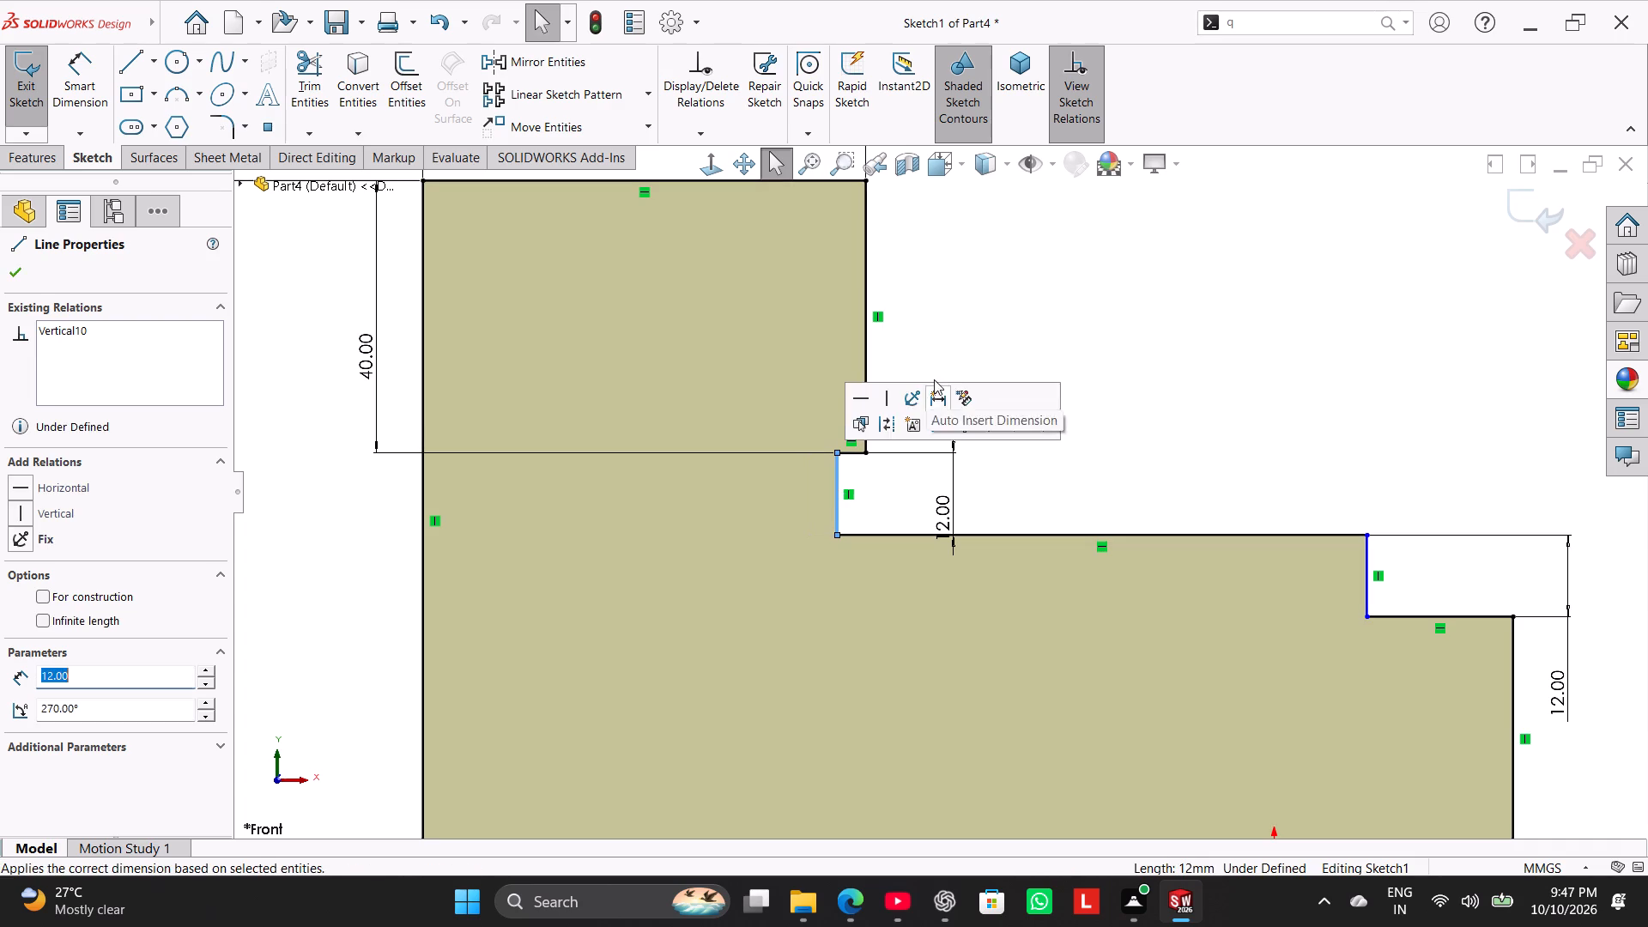
pyautogui.click(992, 318)
# Dimension the undercut's short upper horizontal edge at 5 mm.
pyautogui.scroll(2, 978, 352)
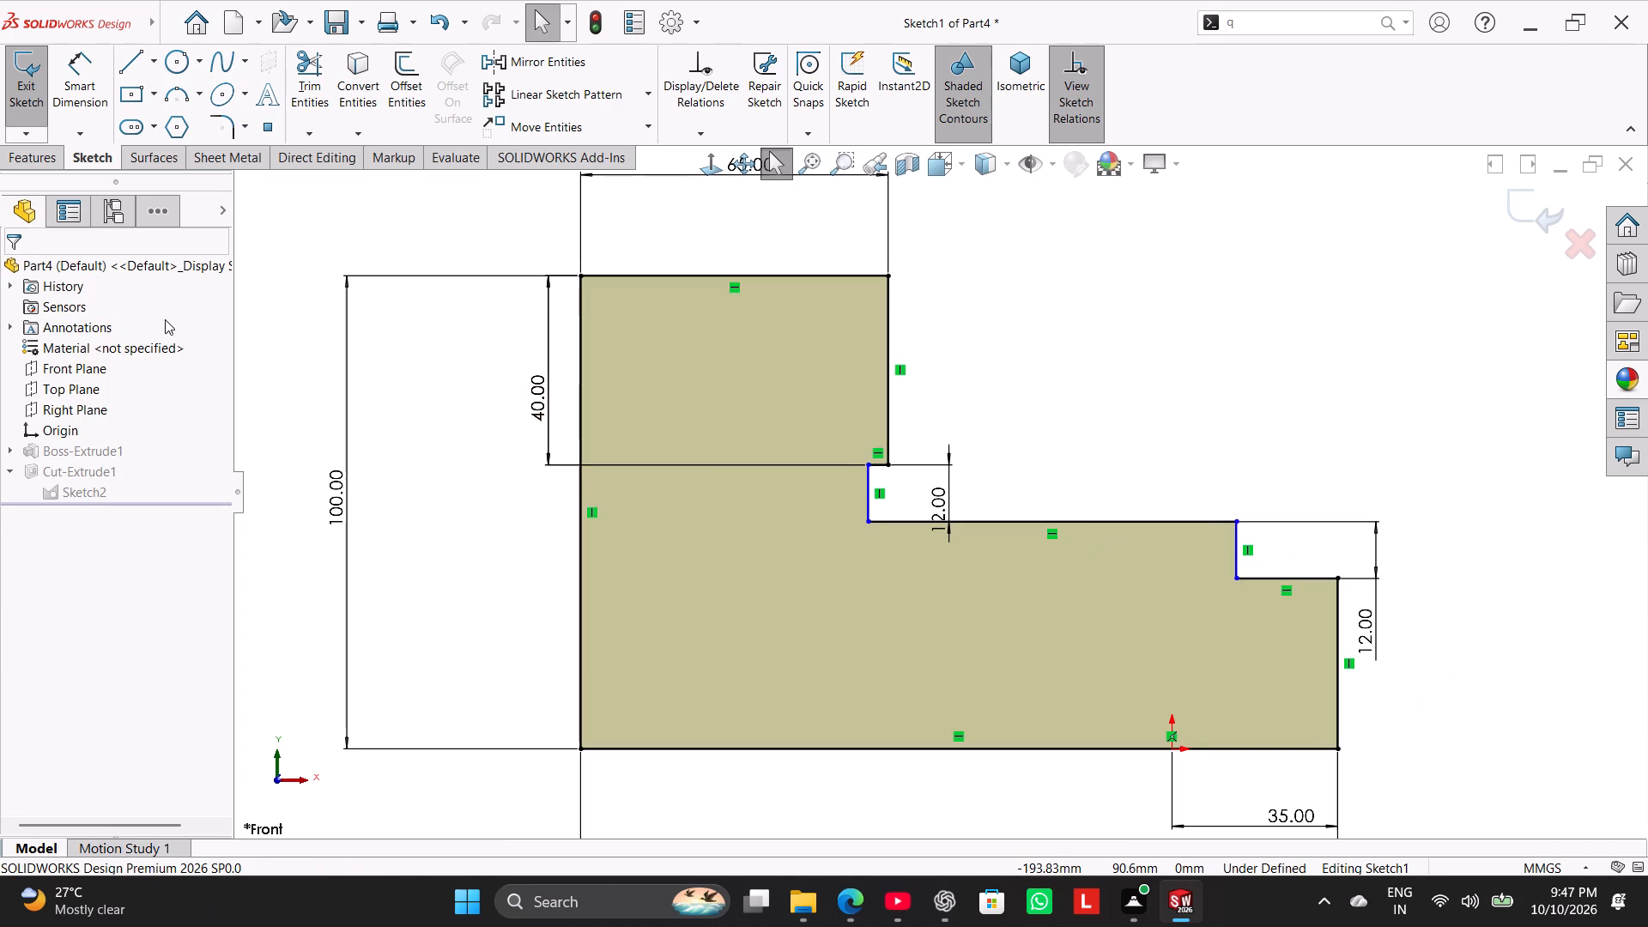
pyautogui.click(83, 89)
pyautogui.scroll(-3, 859, 571)
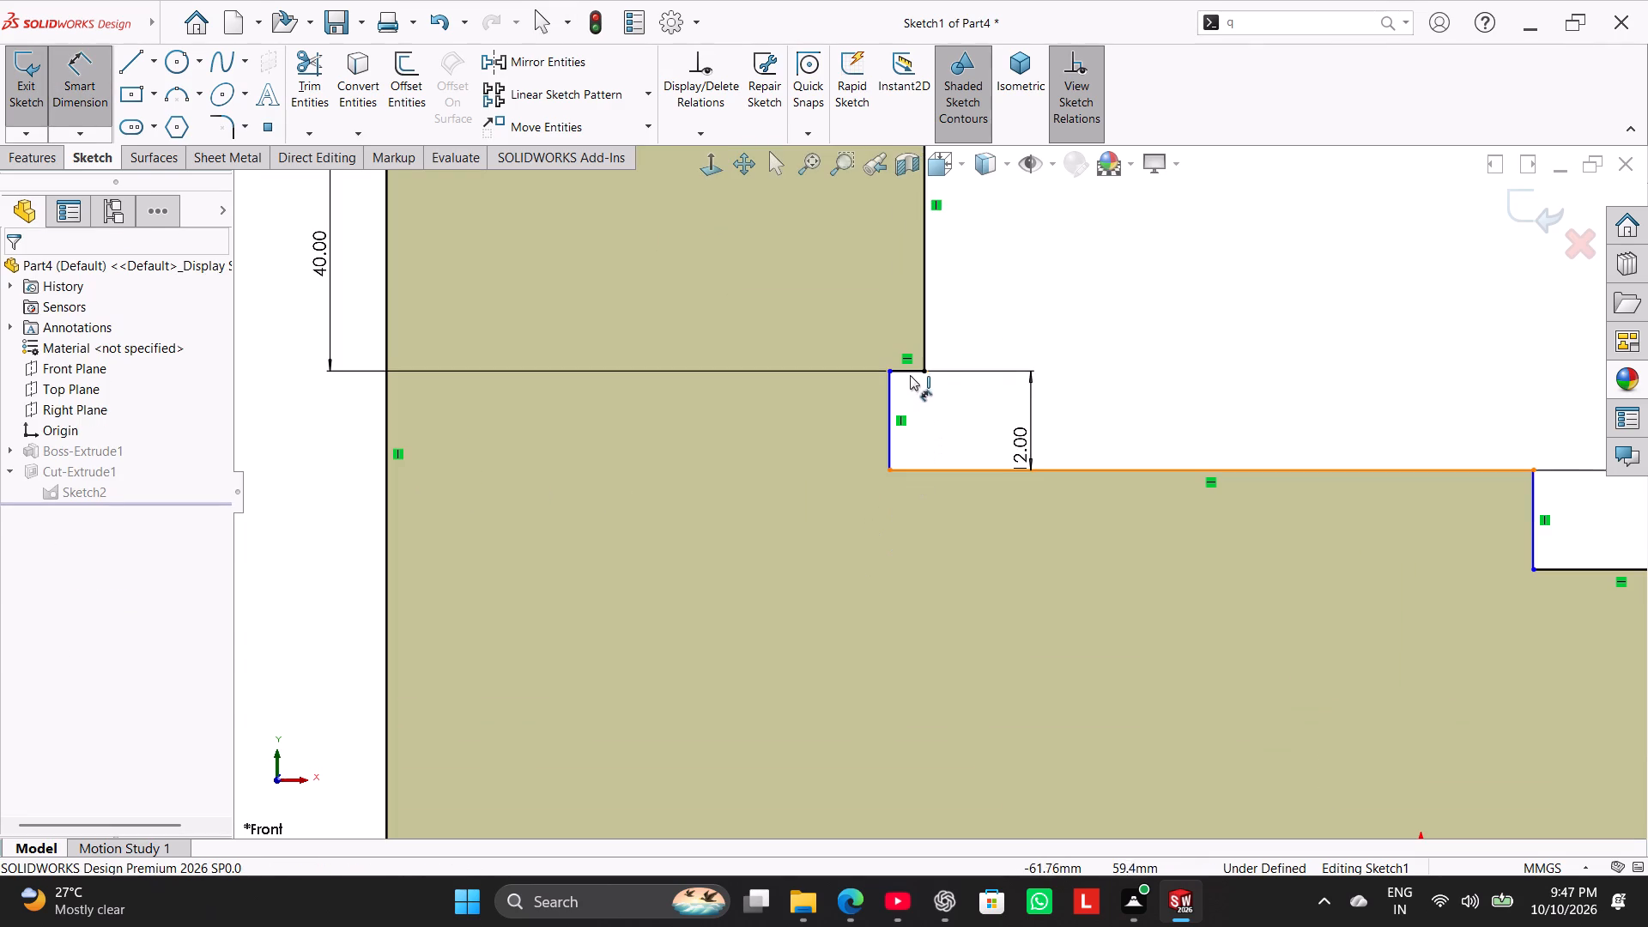
pyautogui.click(909, 373)
pyautogui.click(907, 324)
pyautogui.press('5')
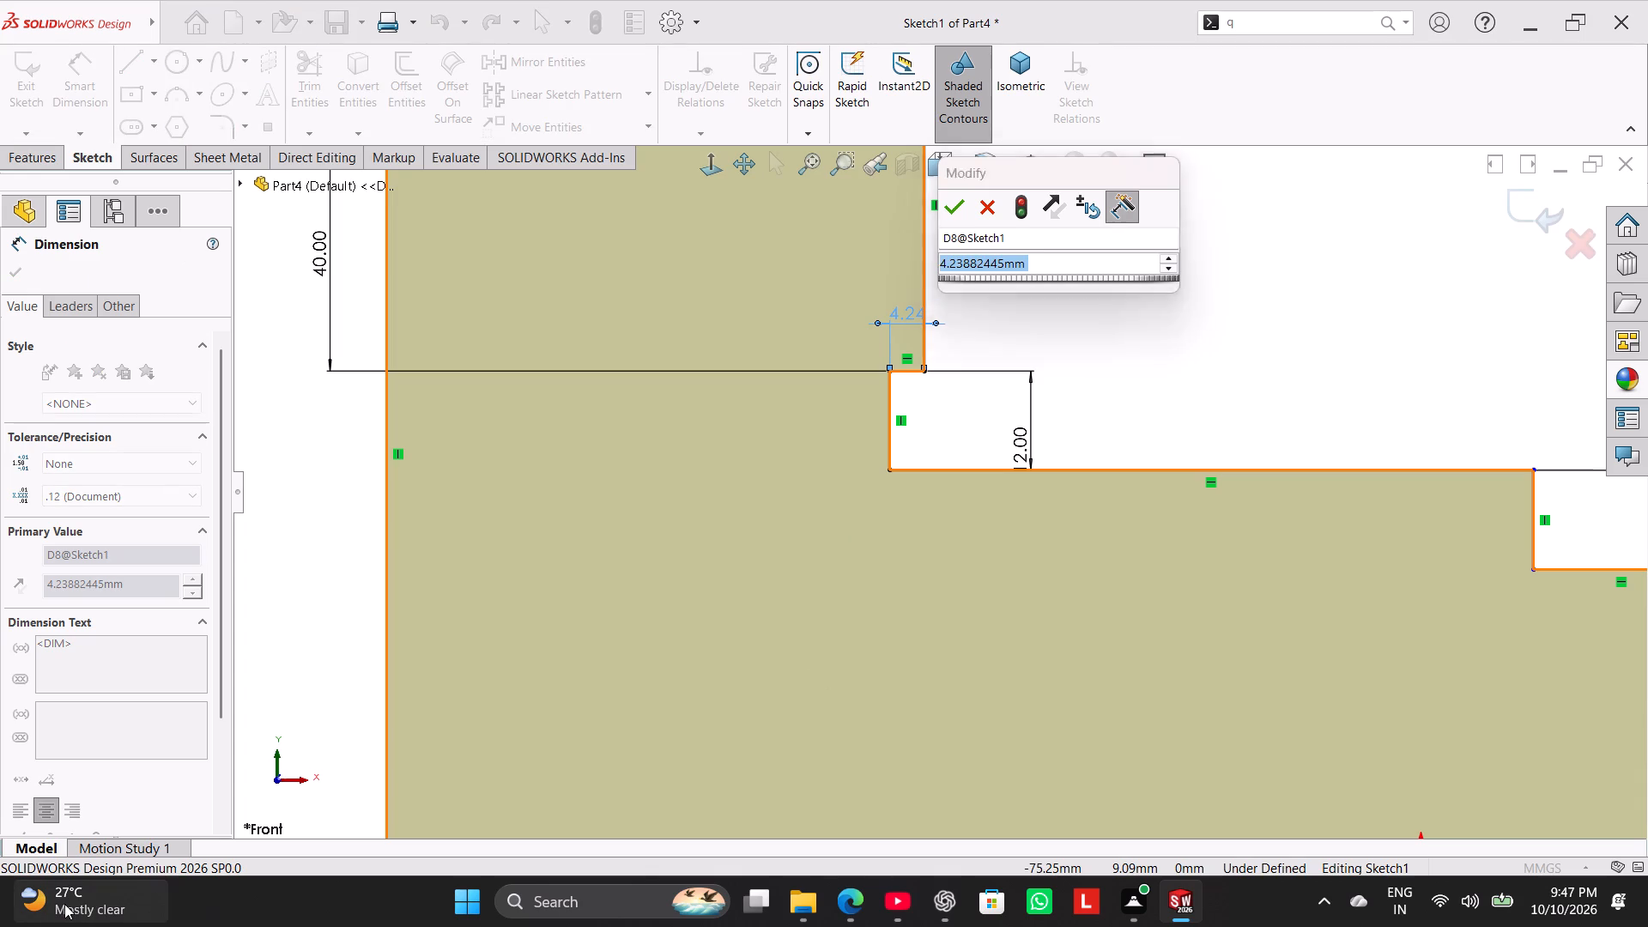
pyautogui.press('Return')
# Dimension the middle step's long horizontal edge at 60 mm, entered as 175-115, and exit the base profile sketch.
pyautogui.scroll(6, 994, 352)
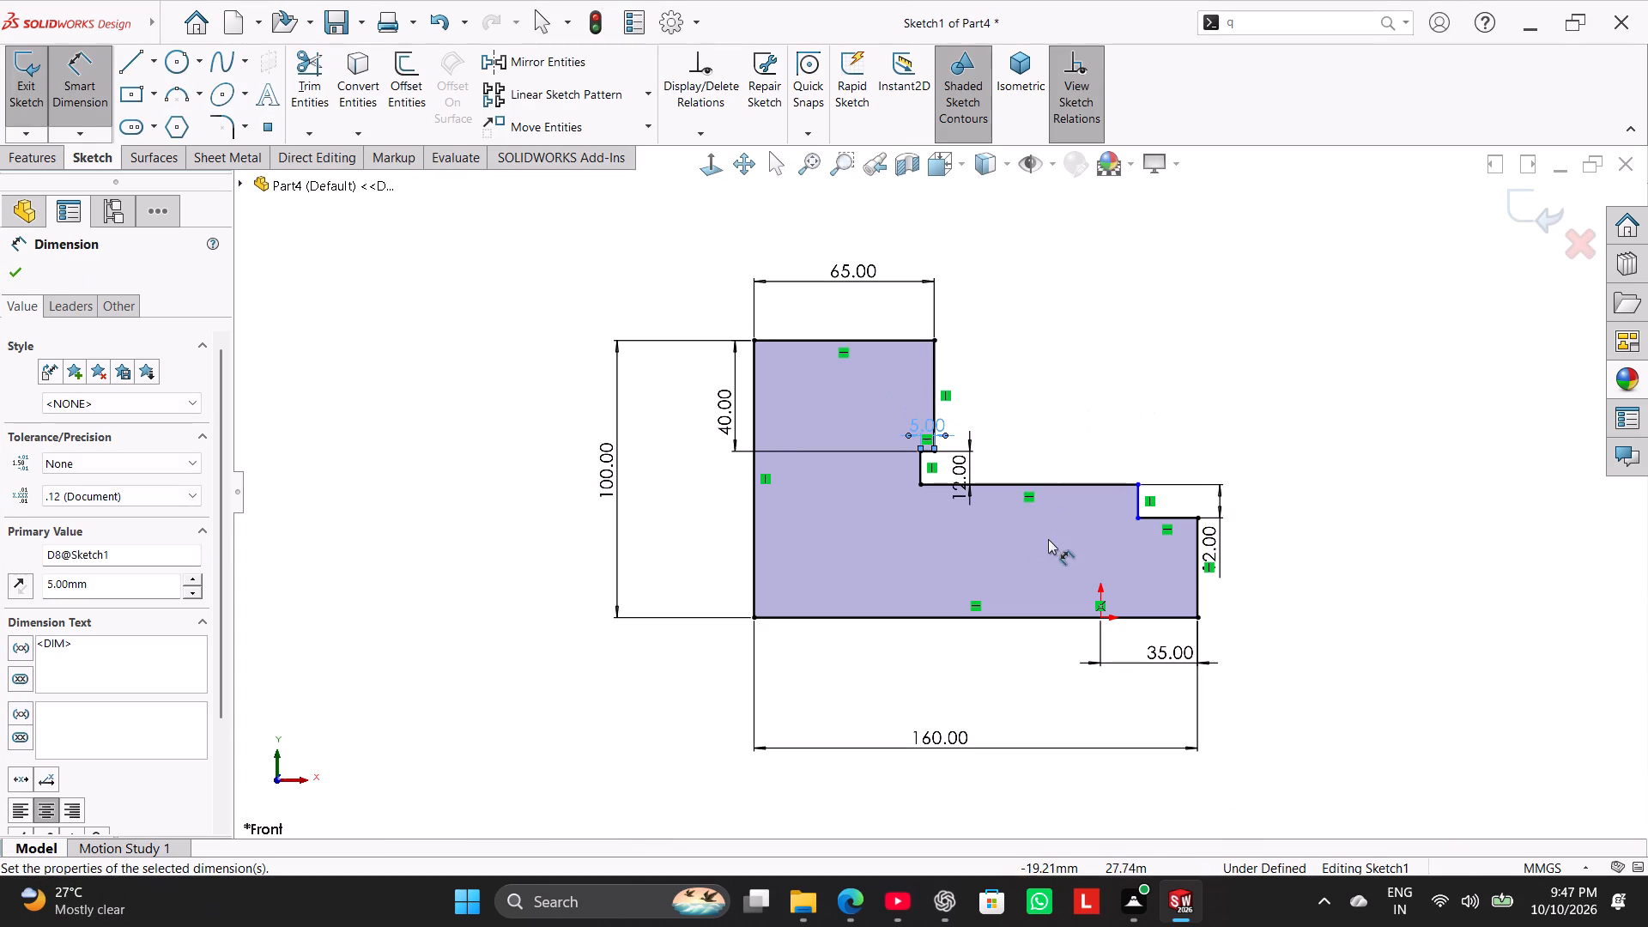
pyautogui.scroll(-2, 1160, 418)
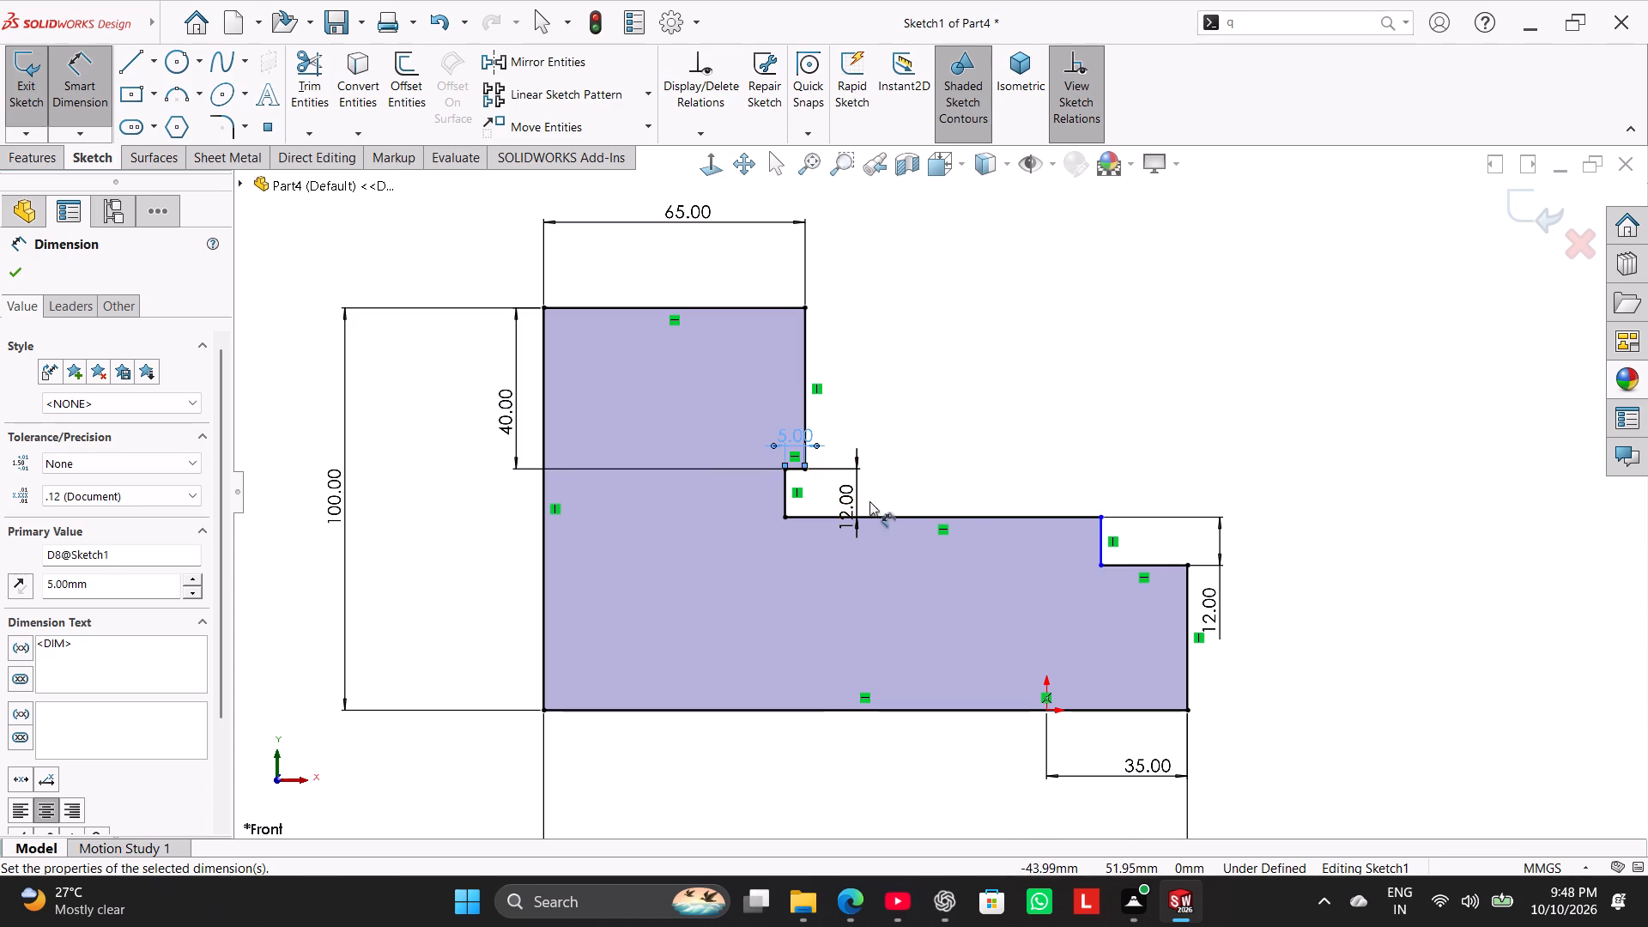
pyautogui.click(938, 518)
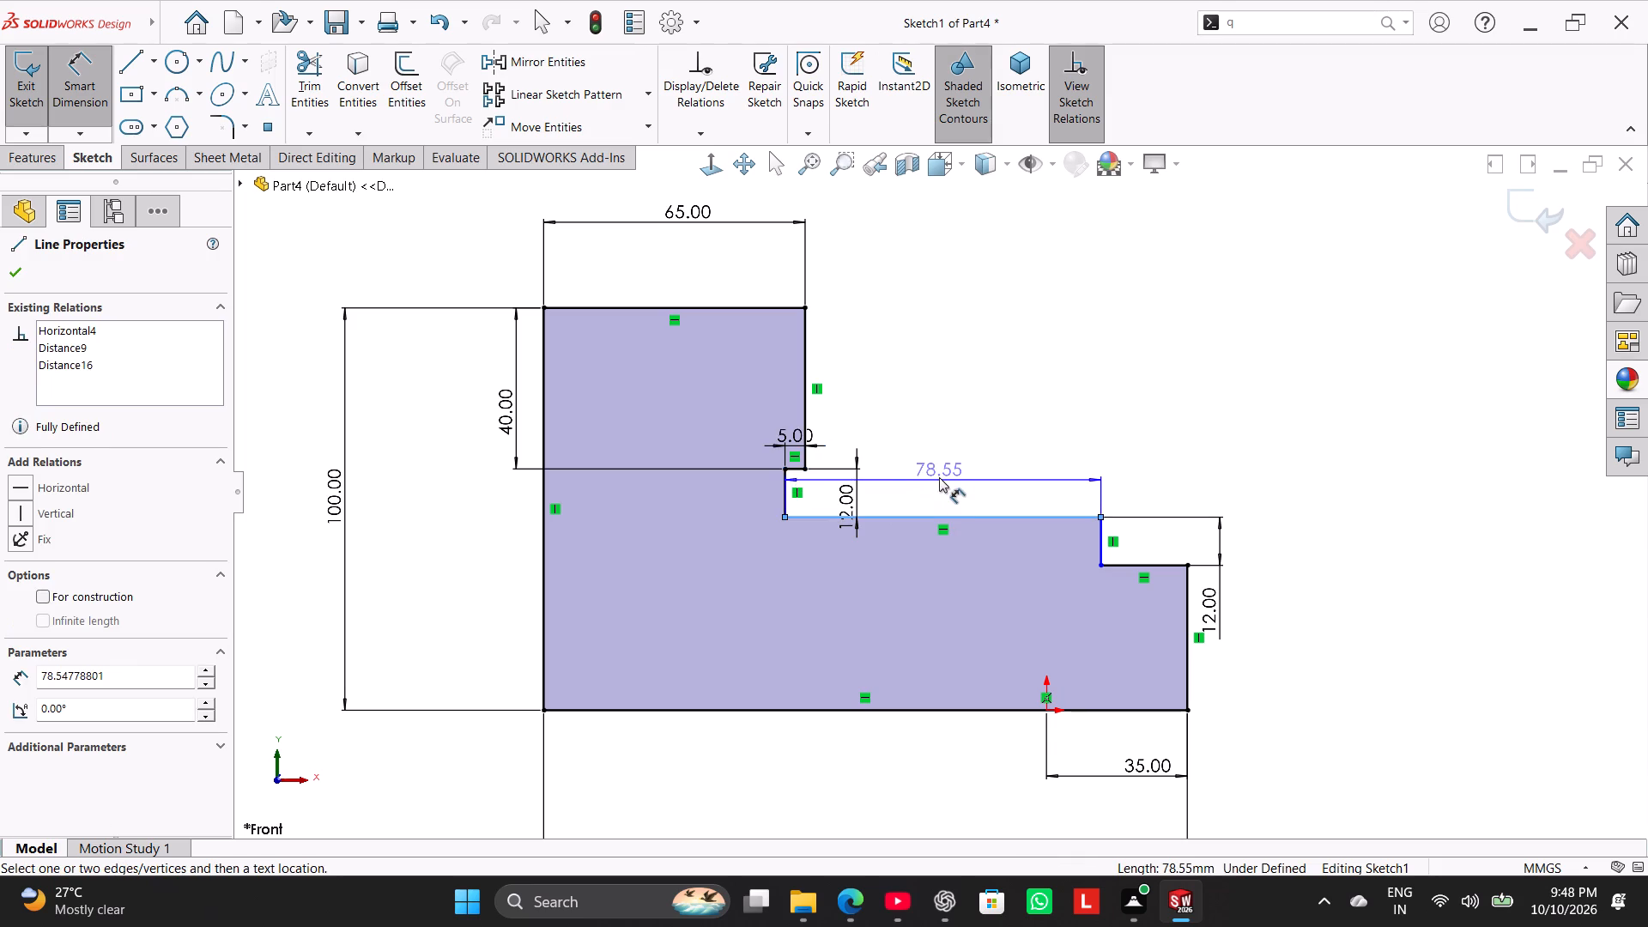
pyautogui.click(942, 476)
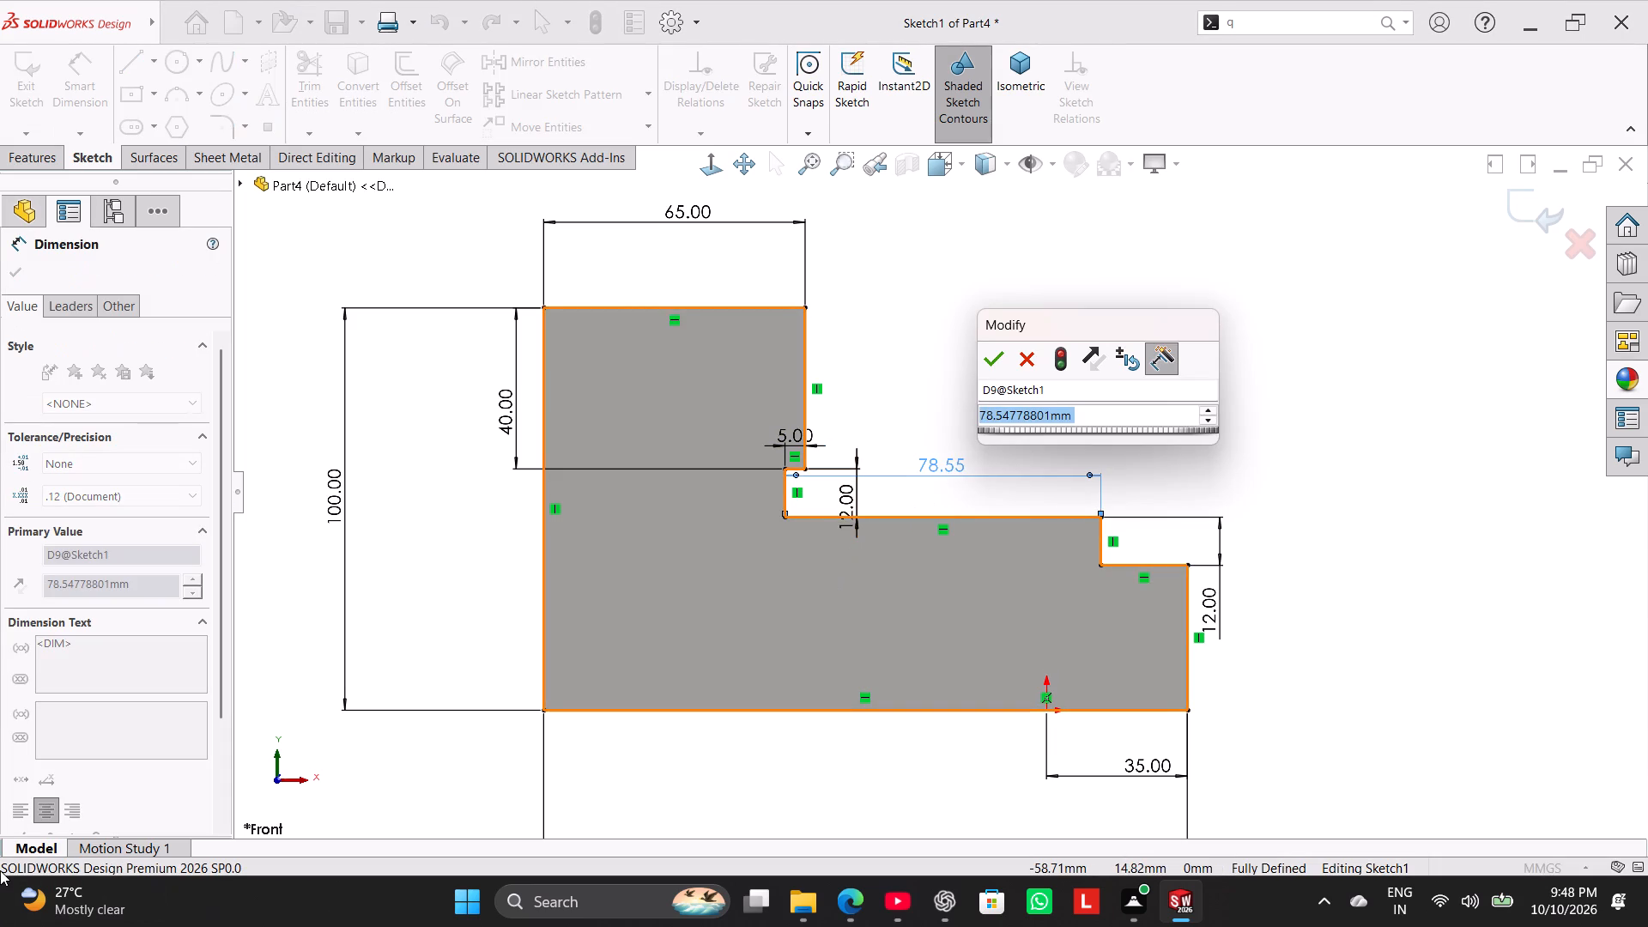
pyautogui.write('175')
pyautogui.press('-')
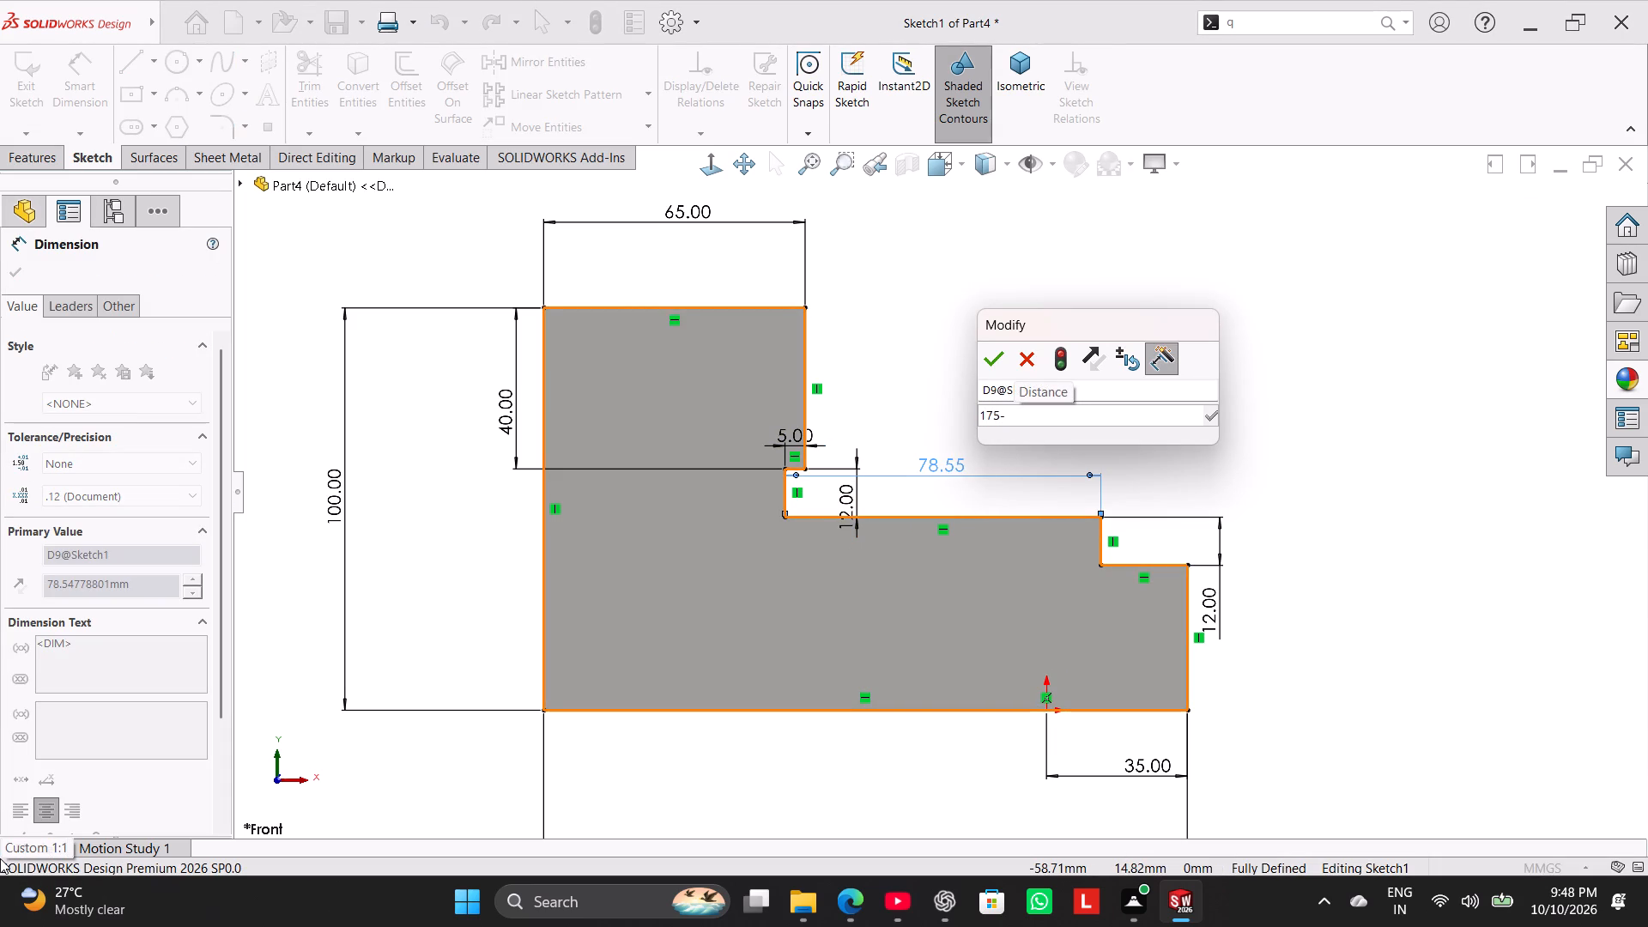
pyautogui.write('115')
pyautogui.press('Return')
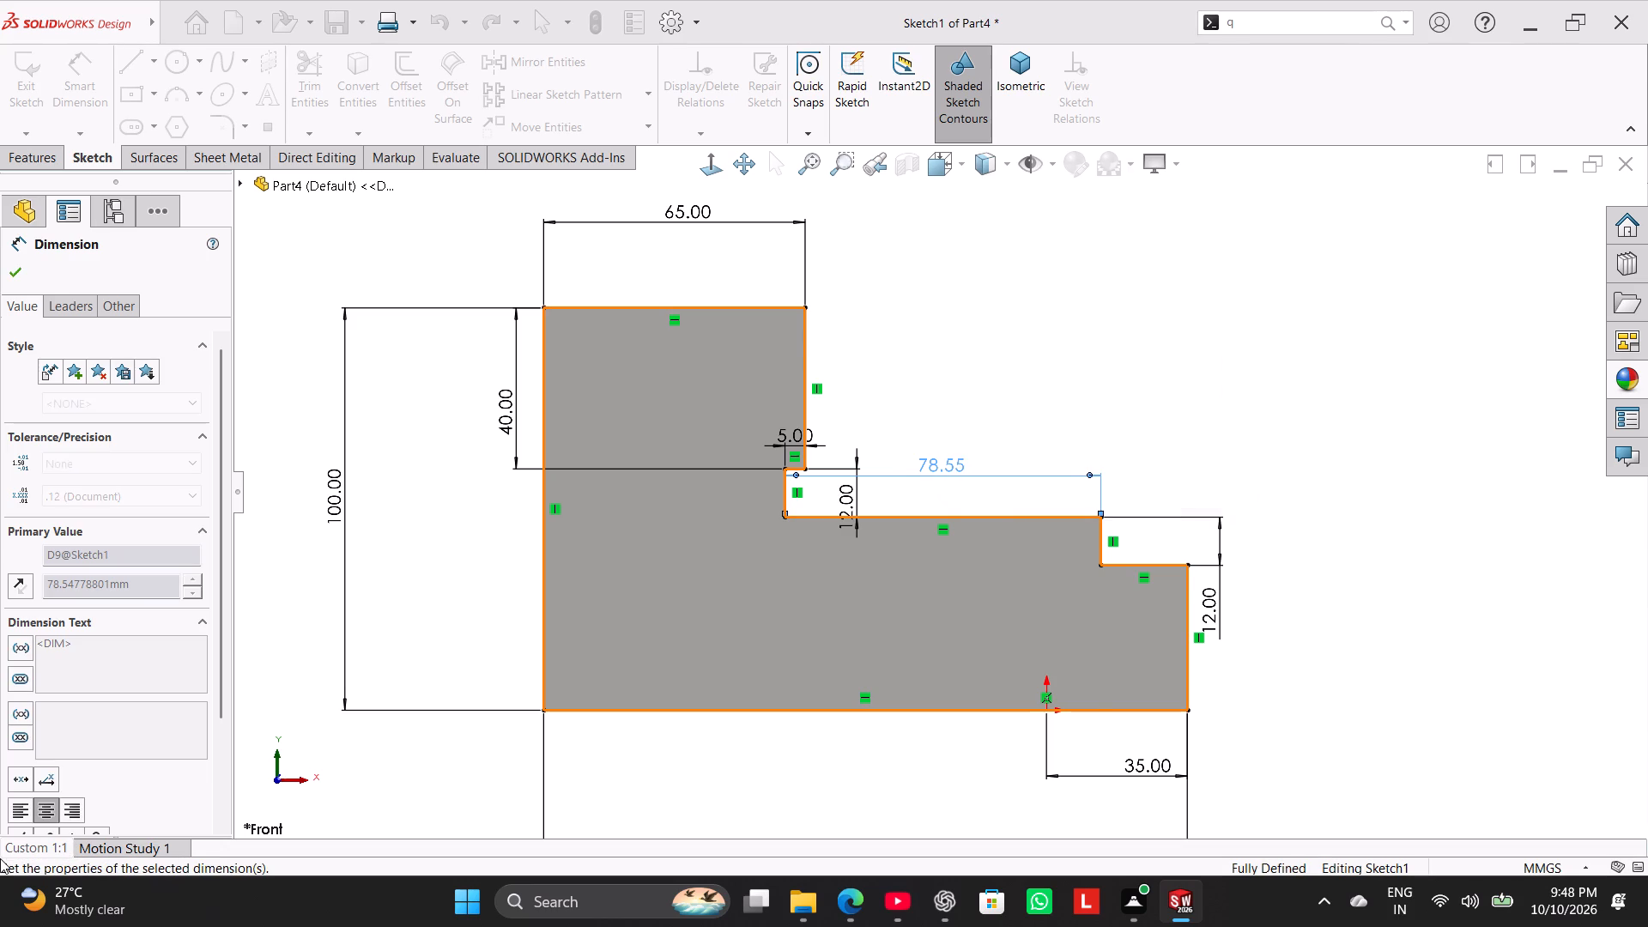
pyautogui.click(1002, 356)
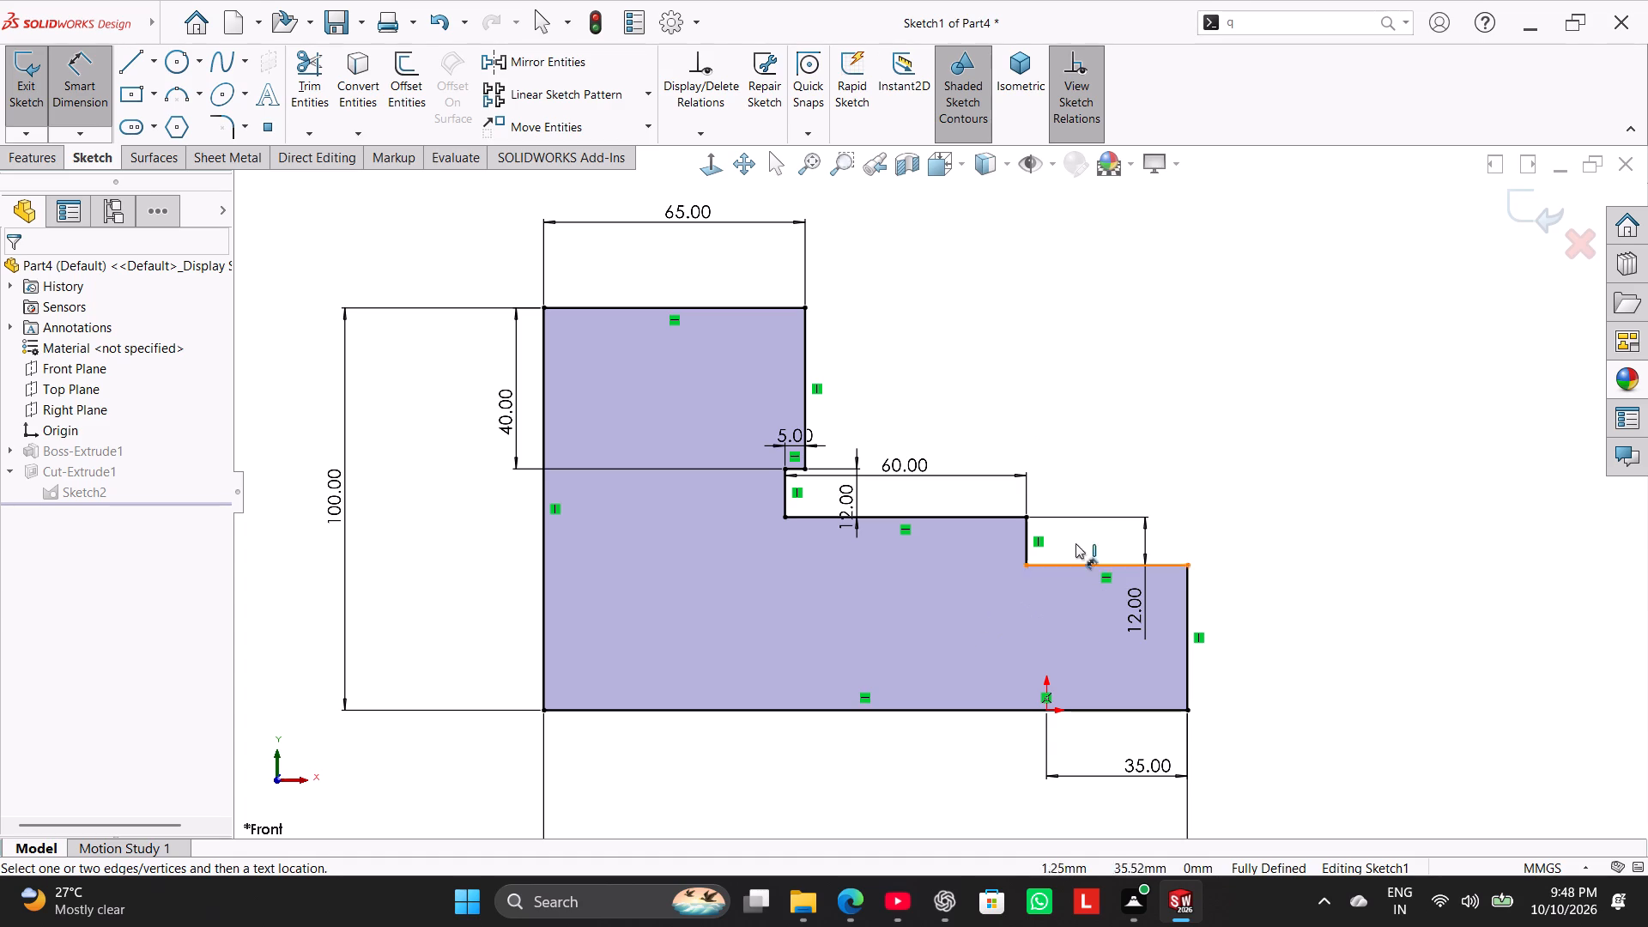
pyautogui.rightClick(1142, 393)
pyautogui.click(1187, 447)
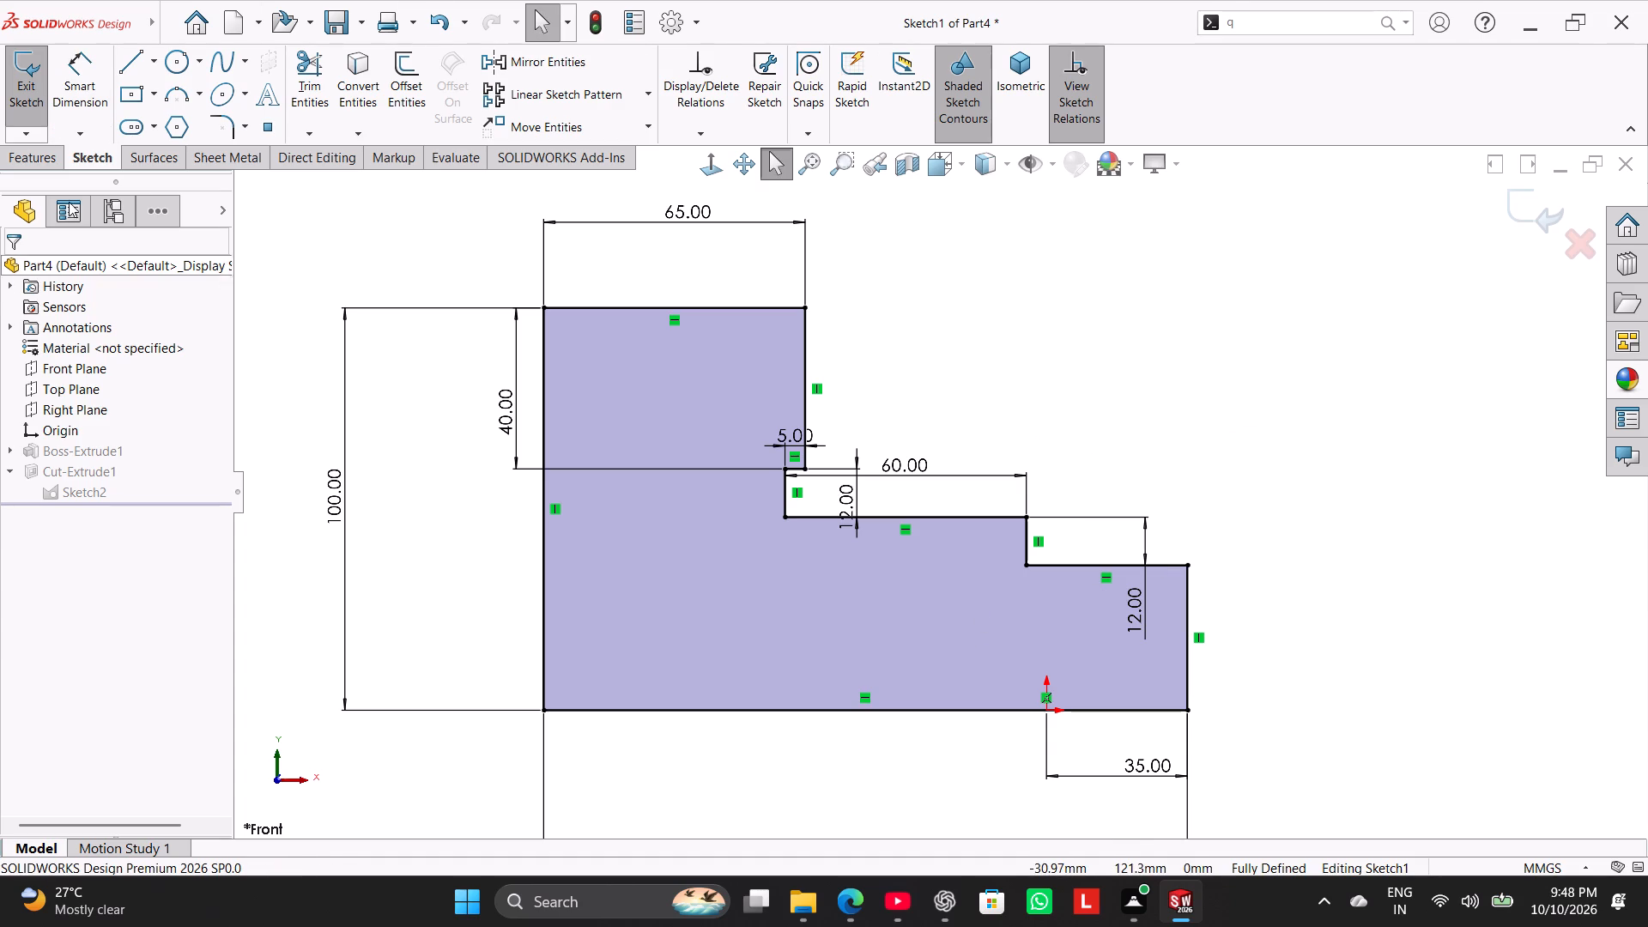
pyautogui.click(11, 84)
pyautogui.moveTo(924, 336); pyautogui.dragTo(839, 531, button='middle')
pyautogui.click(584, 548)
pyautogui.click(412, 494)
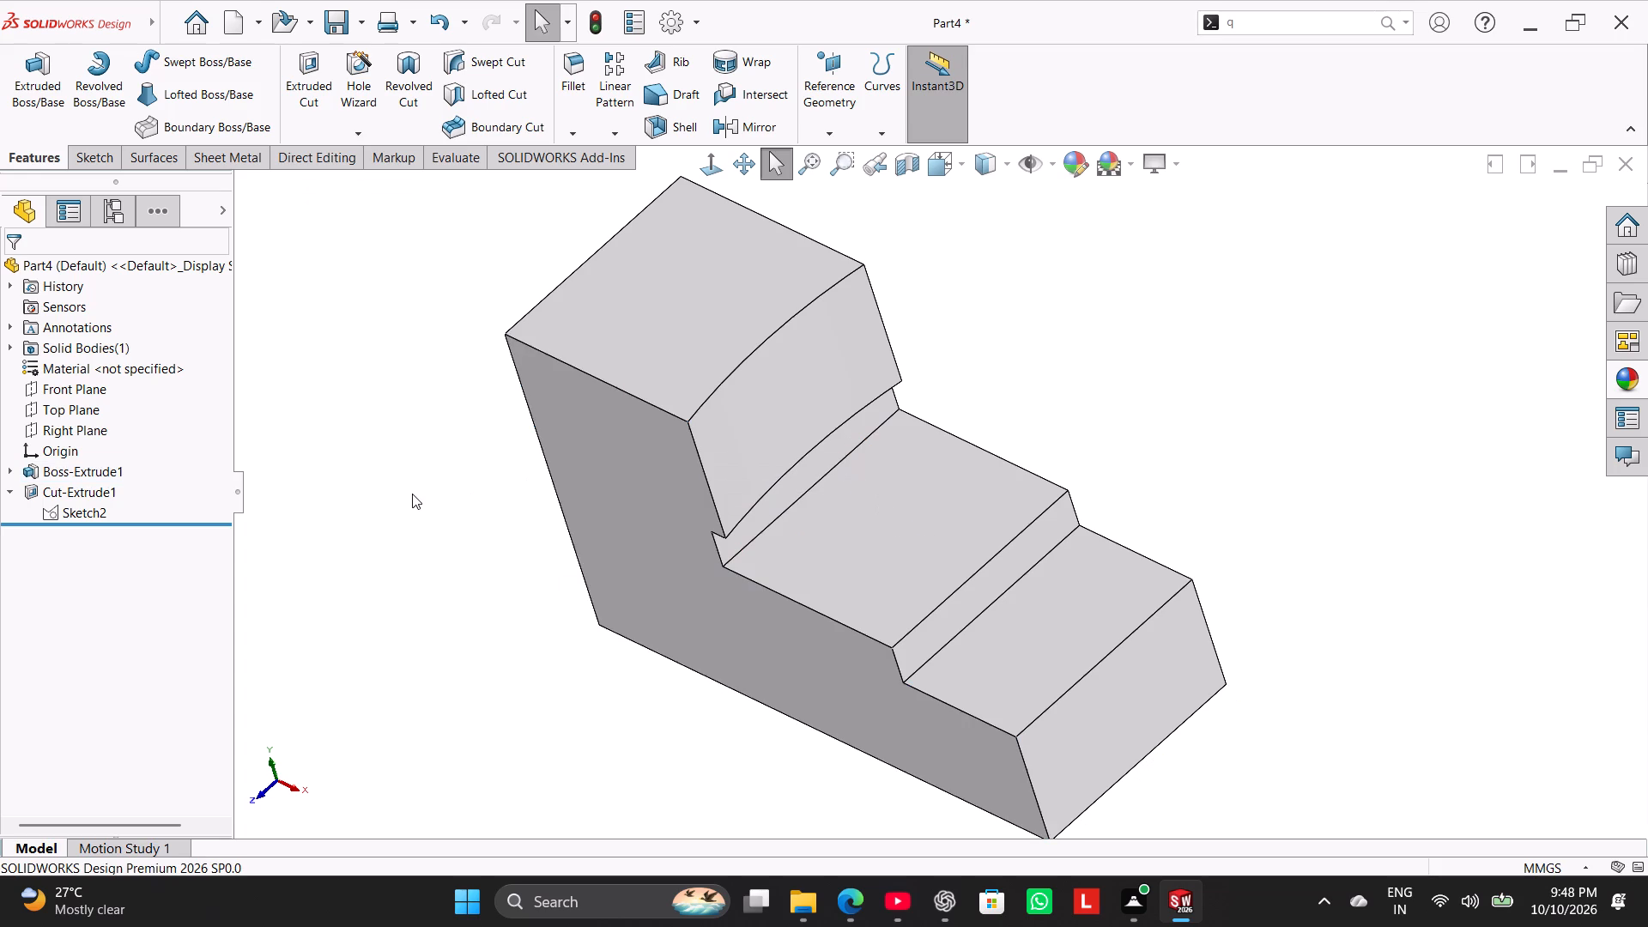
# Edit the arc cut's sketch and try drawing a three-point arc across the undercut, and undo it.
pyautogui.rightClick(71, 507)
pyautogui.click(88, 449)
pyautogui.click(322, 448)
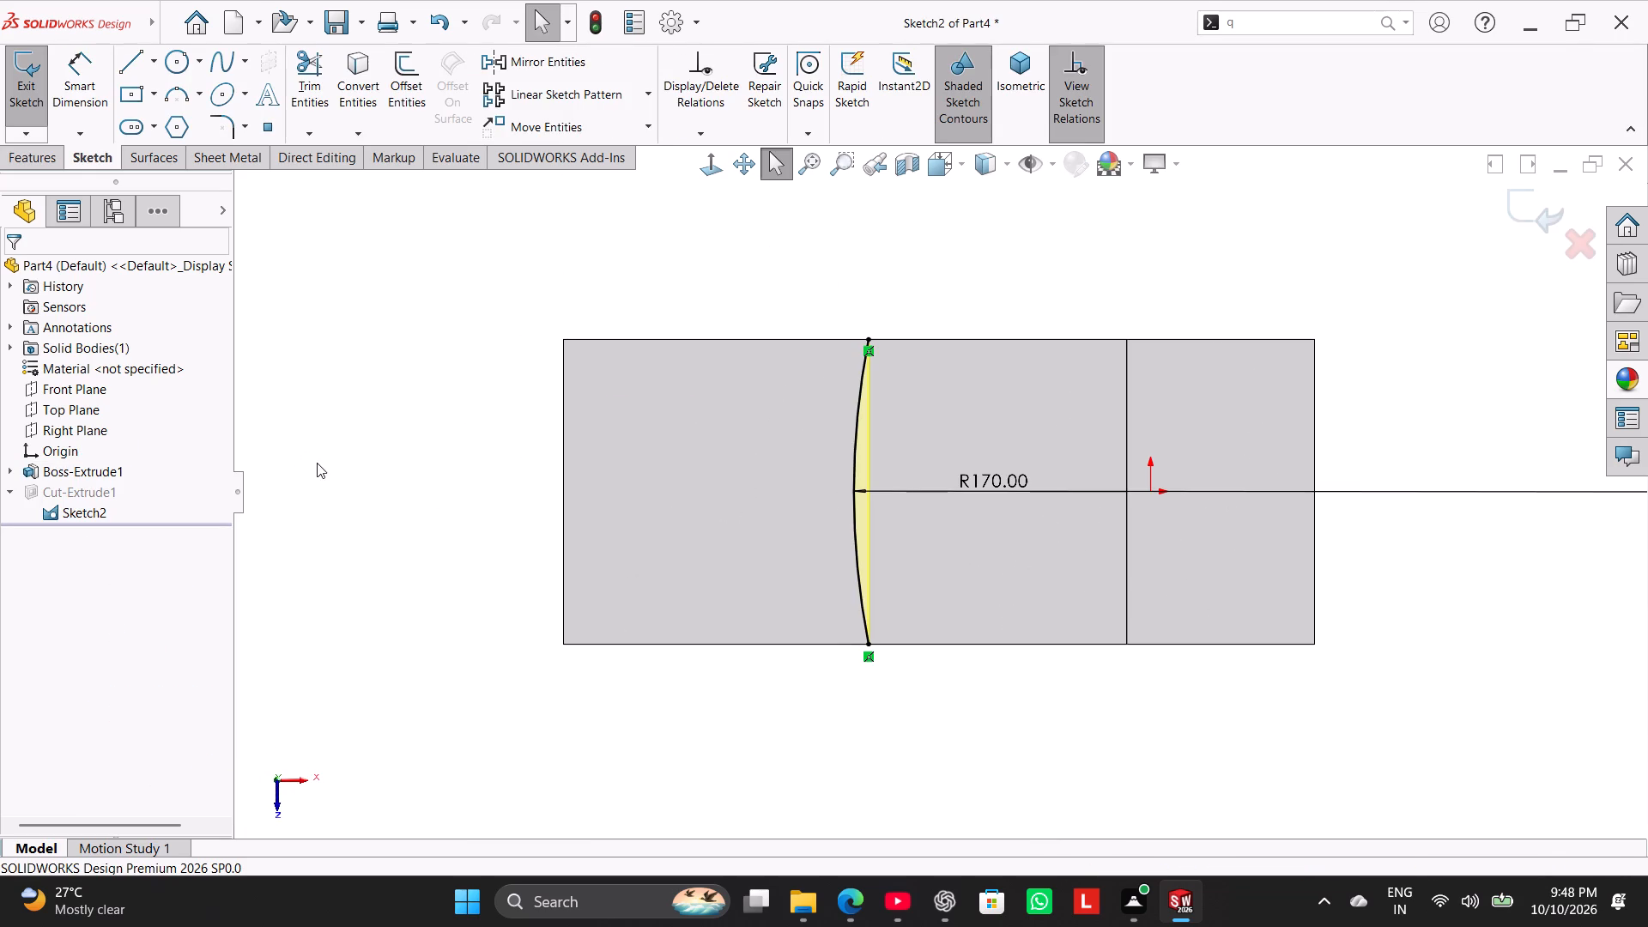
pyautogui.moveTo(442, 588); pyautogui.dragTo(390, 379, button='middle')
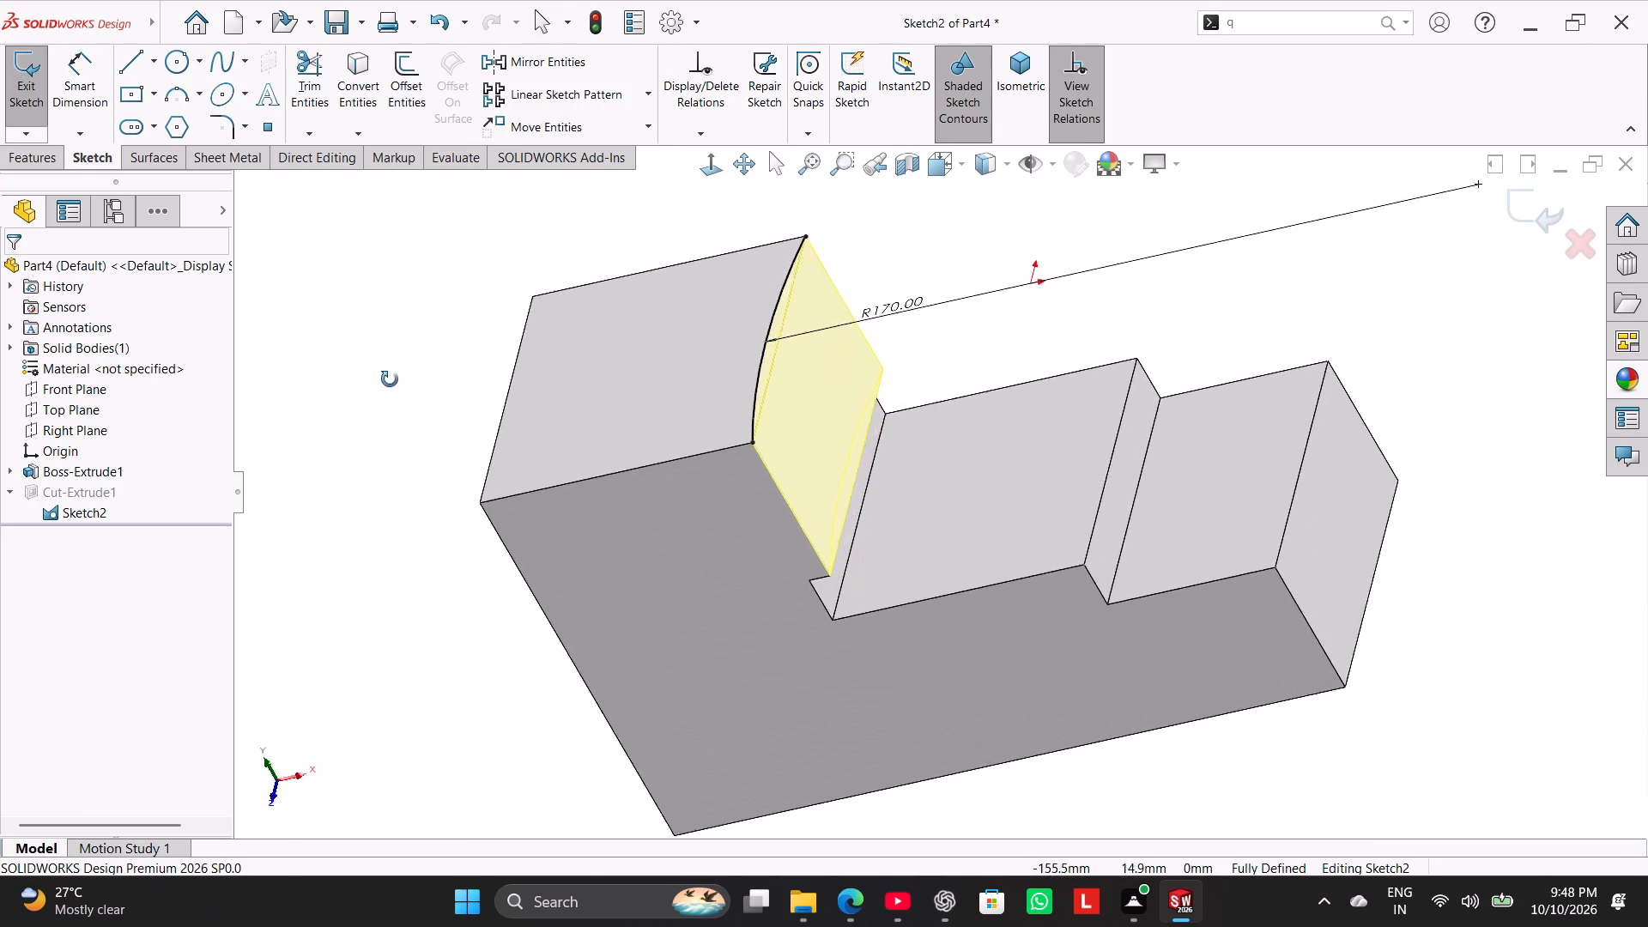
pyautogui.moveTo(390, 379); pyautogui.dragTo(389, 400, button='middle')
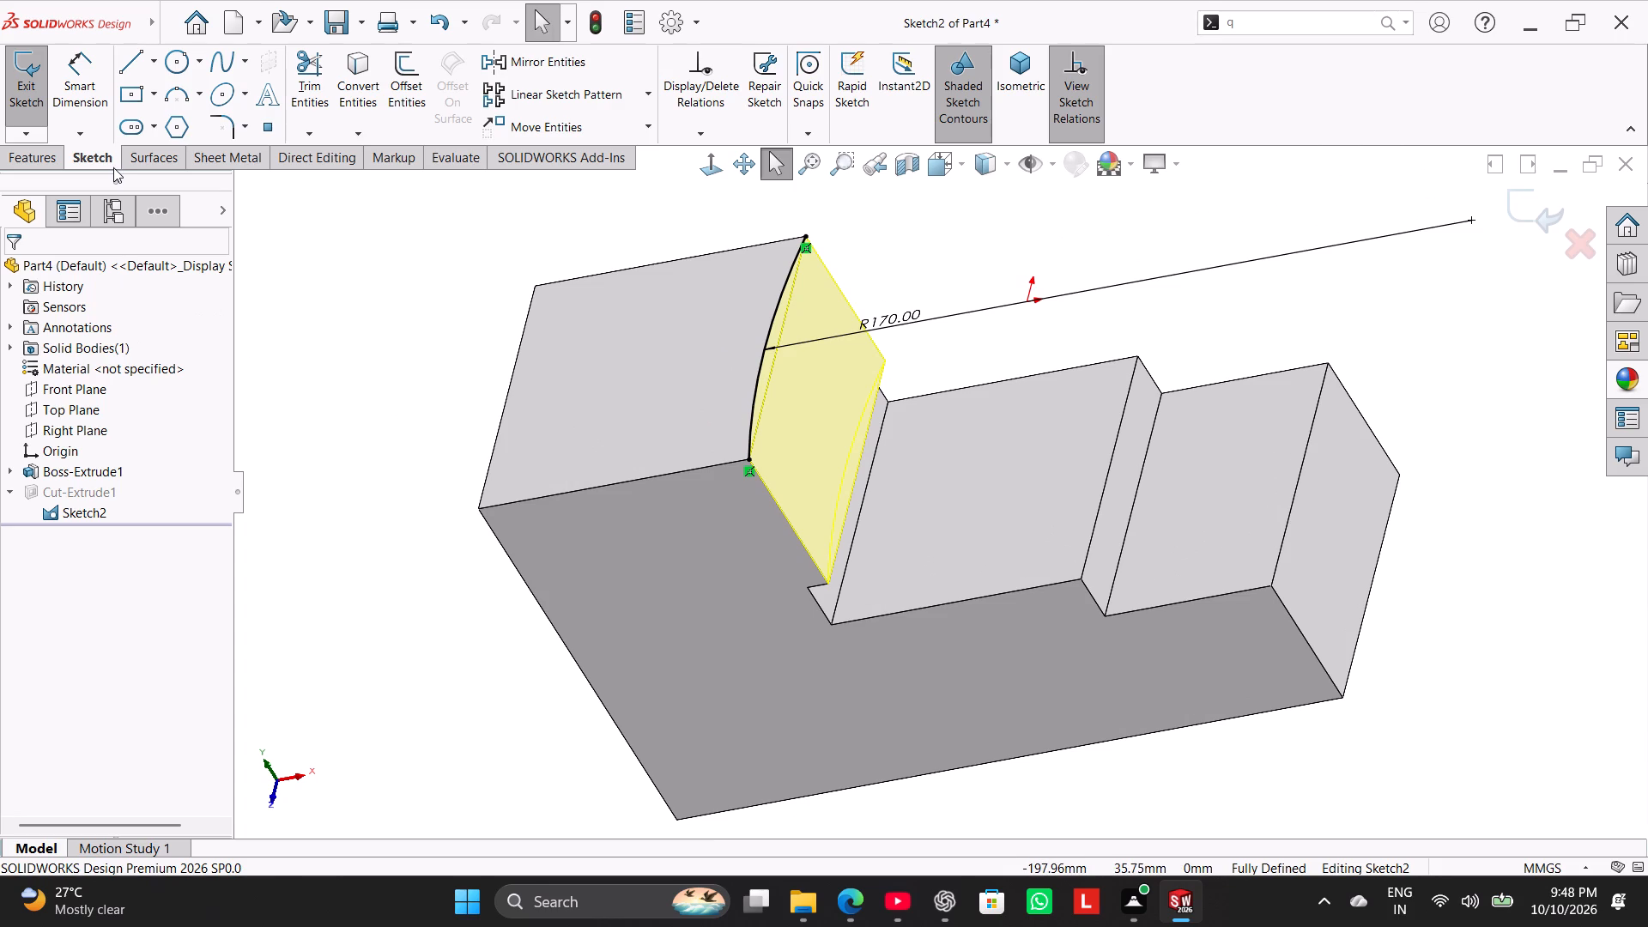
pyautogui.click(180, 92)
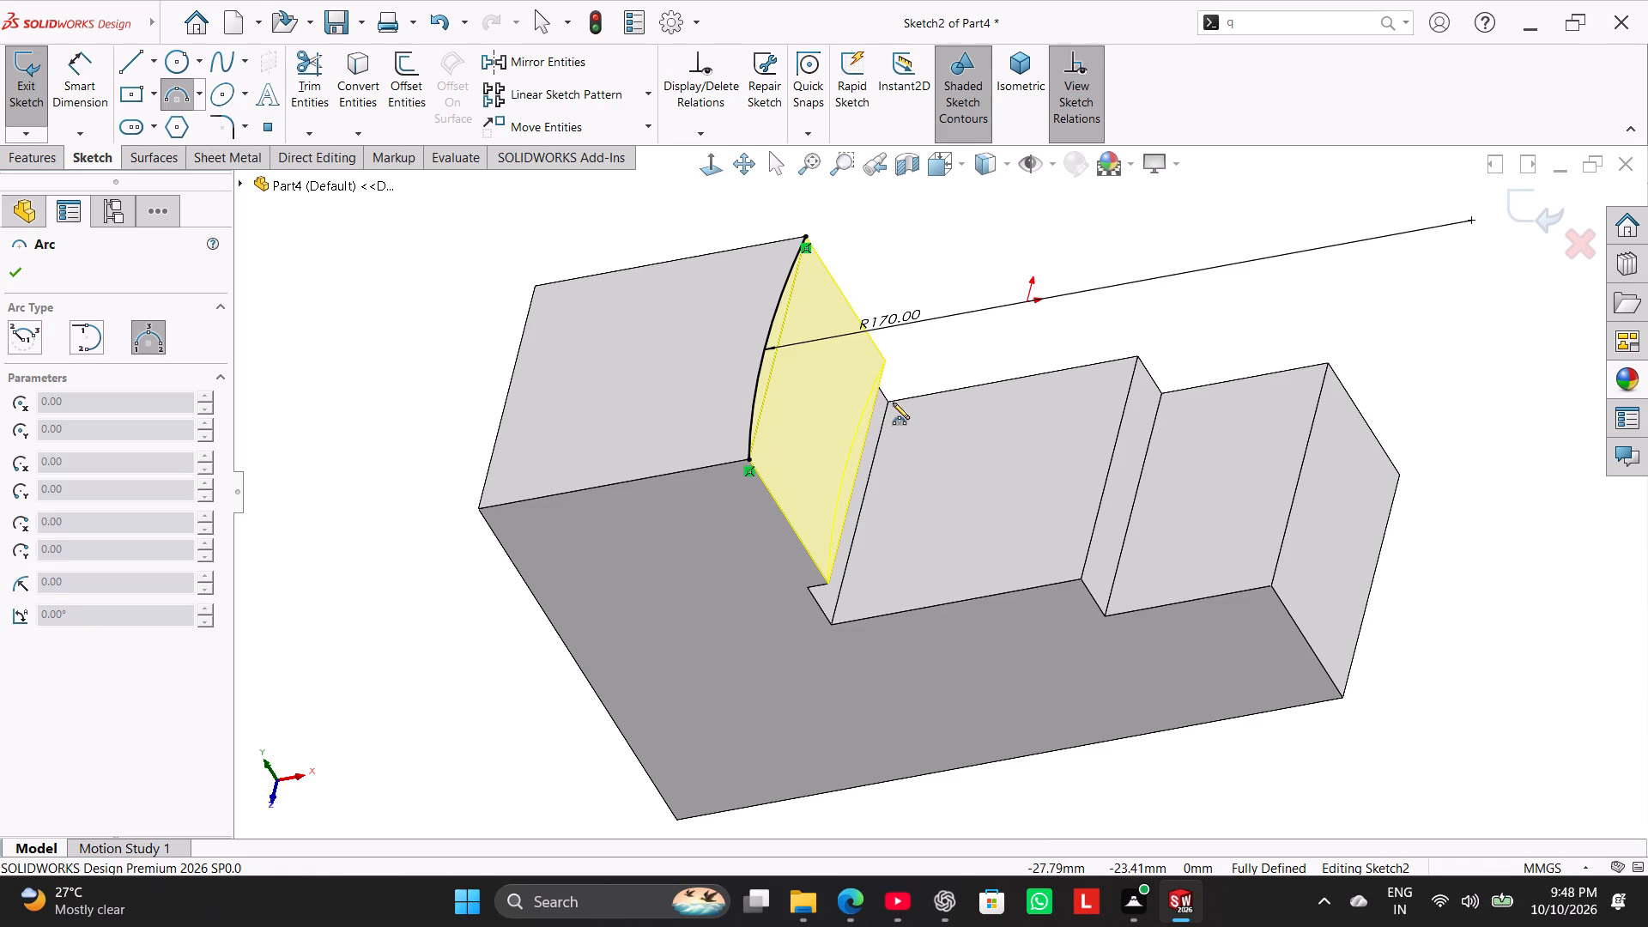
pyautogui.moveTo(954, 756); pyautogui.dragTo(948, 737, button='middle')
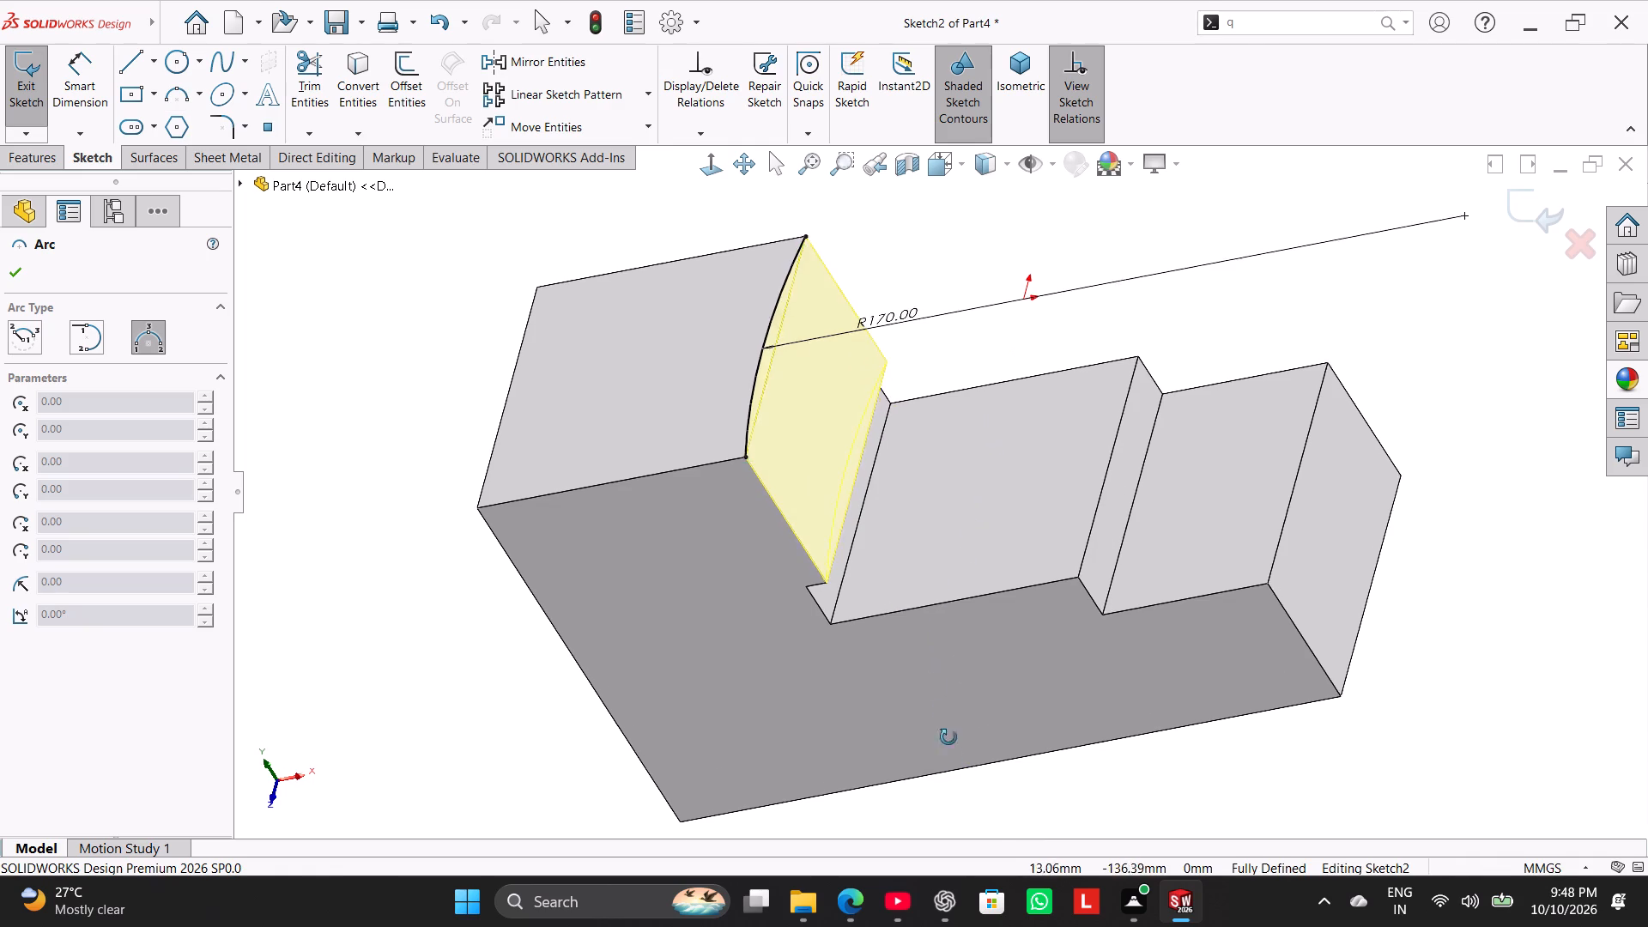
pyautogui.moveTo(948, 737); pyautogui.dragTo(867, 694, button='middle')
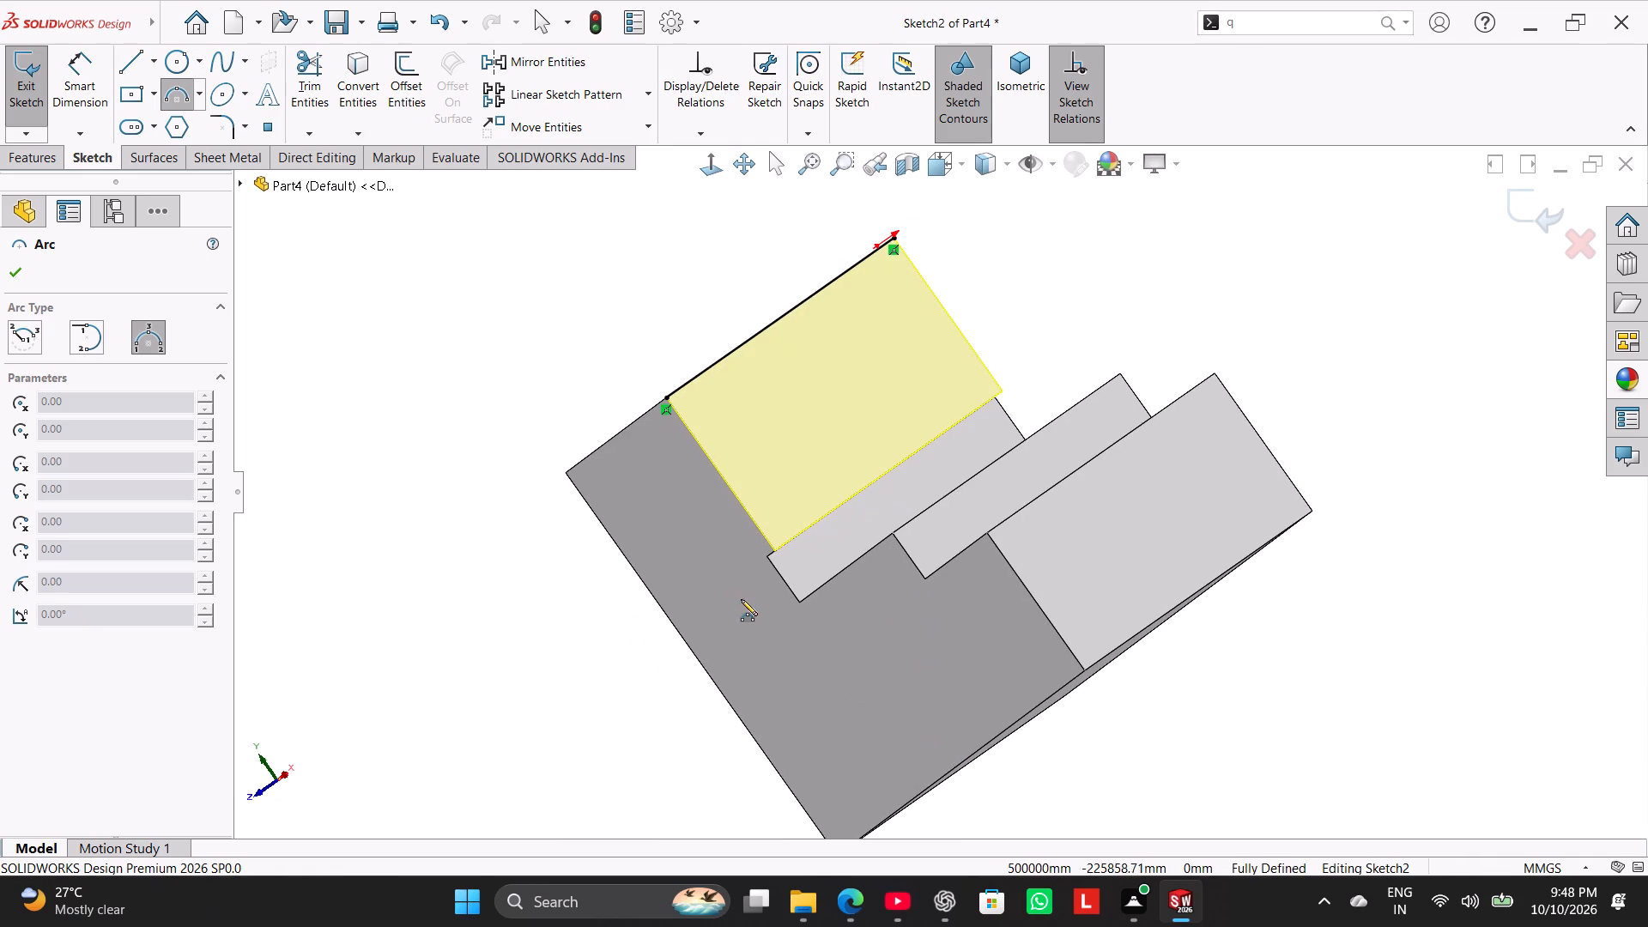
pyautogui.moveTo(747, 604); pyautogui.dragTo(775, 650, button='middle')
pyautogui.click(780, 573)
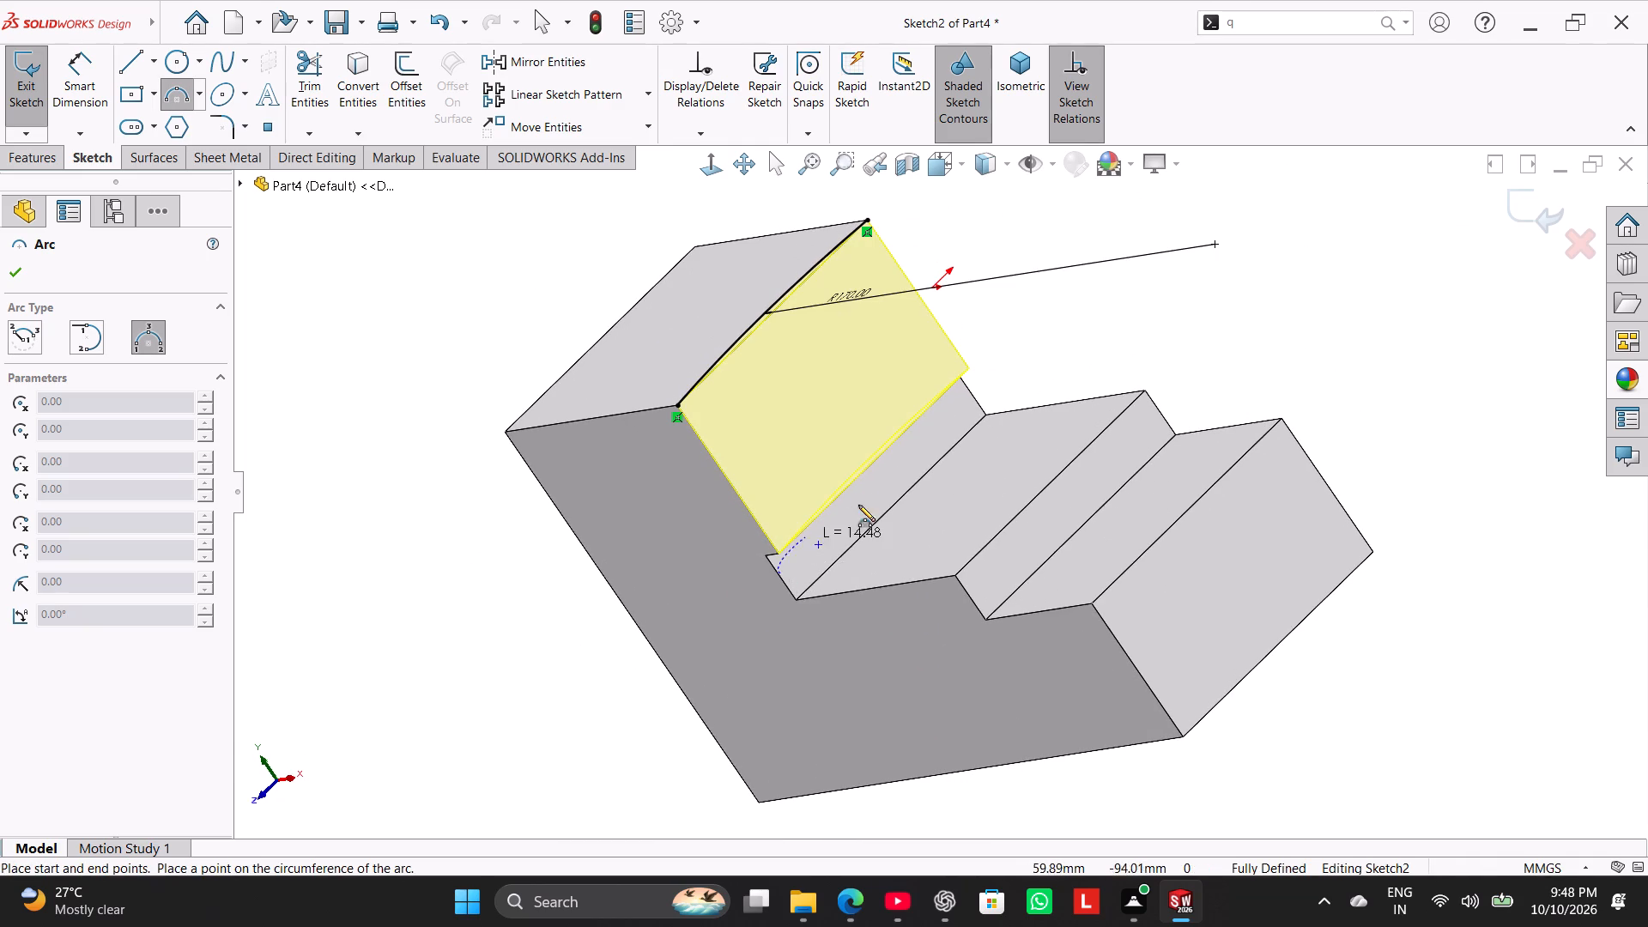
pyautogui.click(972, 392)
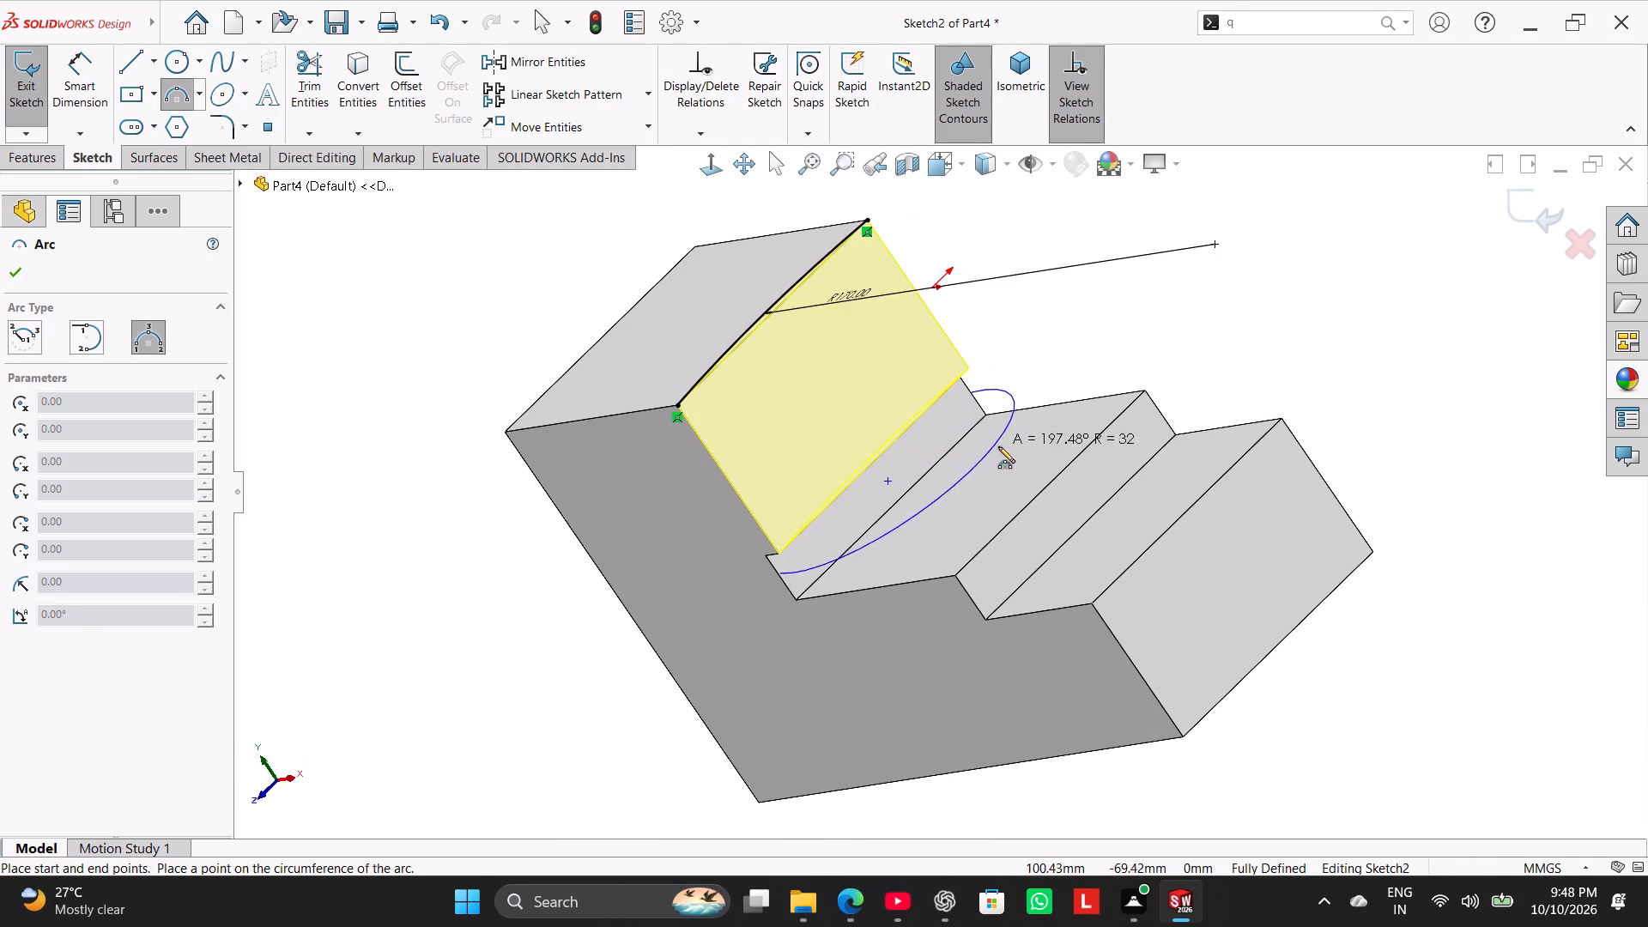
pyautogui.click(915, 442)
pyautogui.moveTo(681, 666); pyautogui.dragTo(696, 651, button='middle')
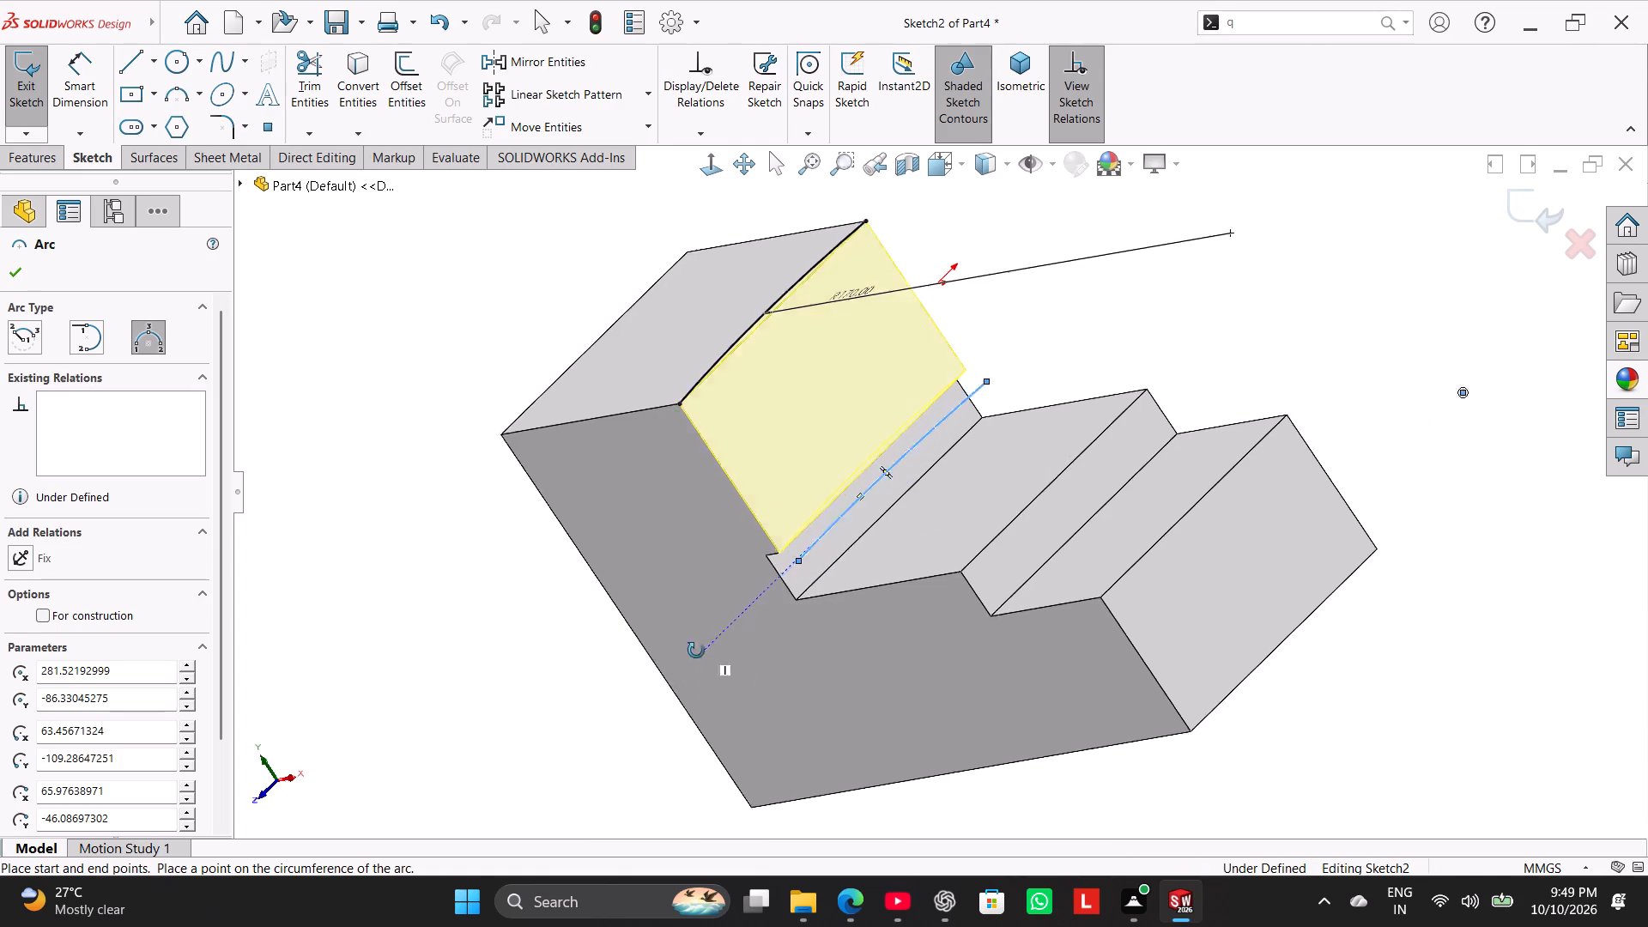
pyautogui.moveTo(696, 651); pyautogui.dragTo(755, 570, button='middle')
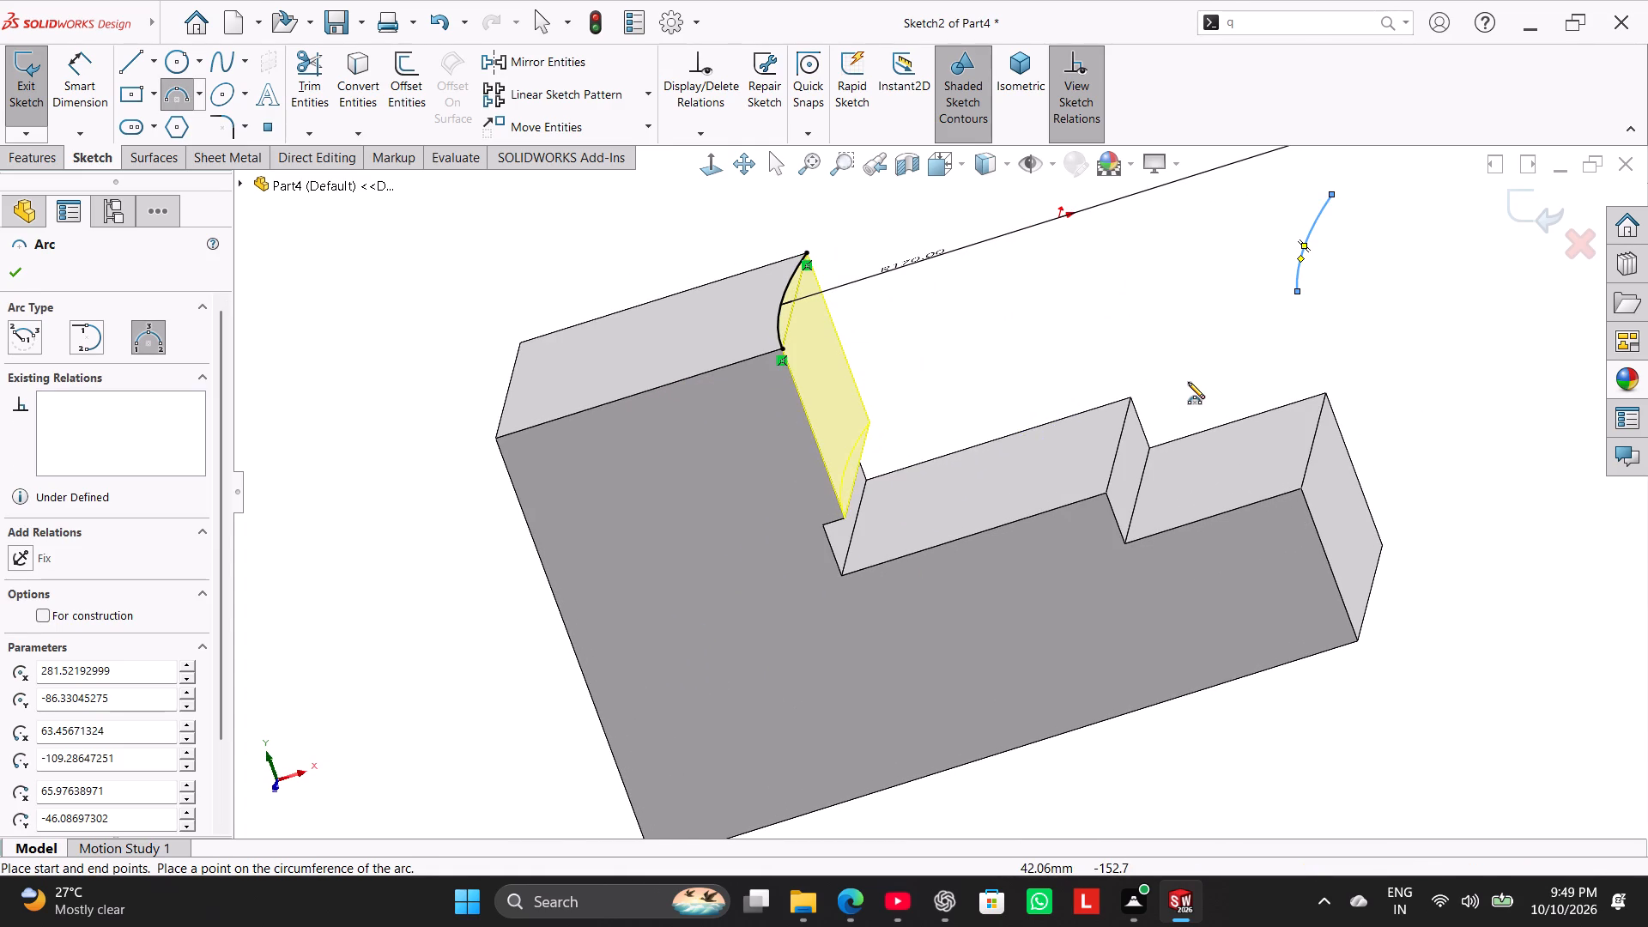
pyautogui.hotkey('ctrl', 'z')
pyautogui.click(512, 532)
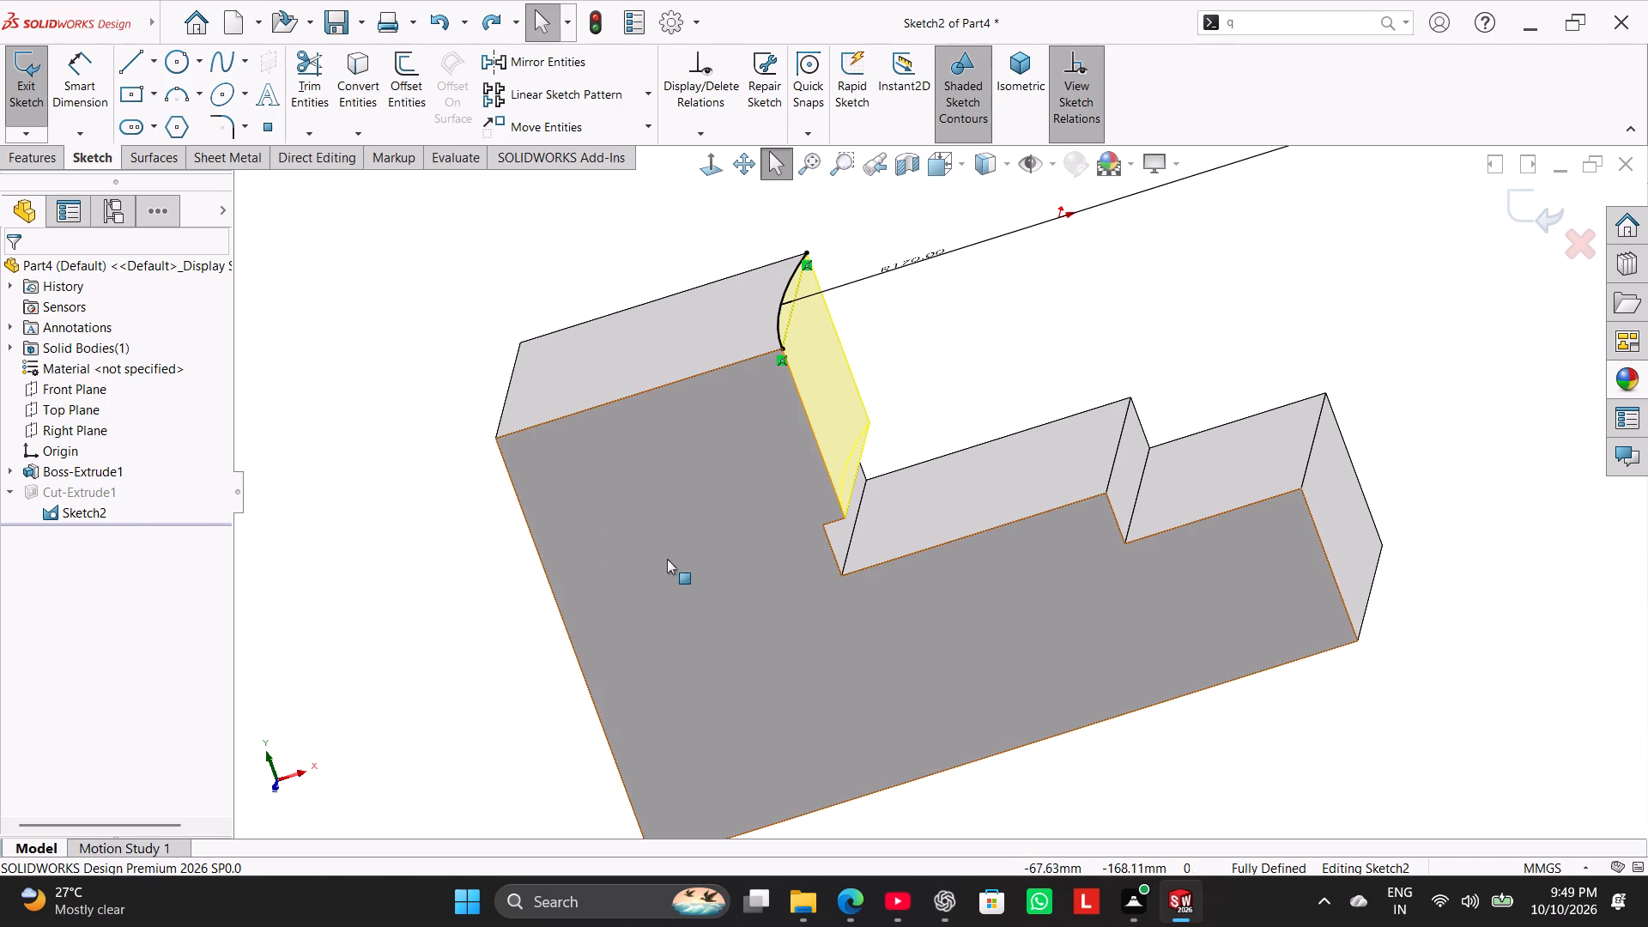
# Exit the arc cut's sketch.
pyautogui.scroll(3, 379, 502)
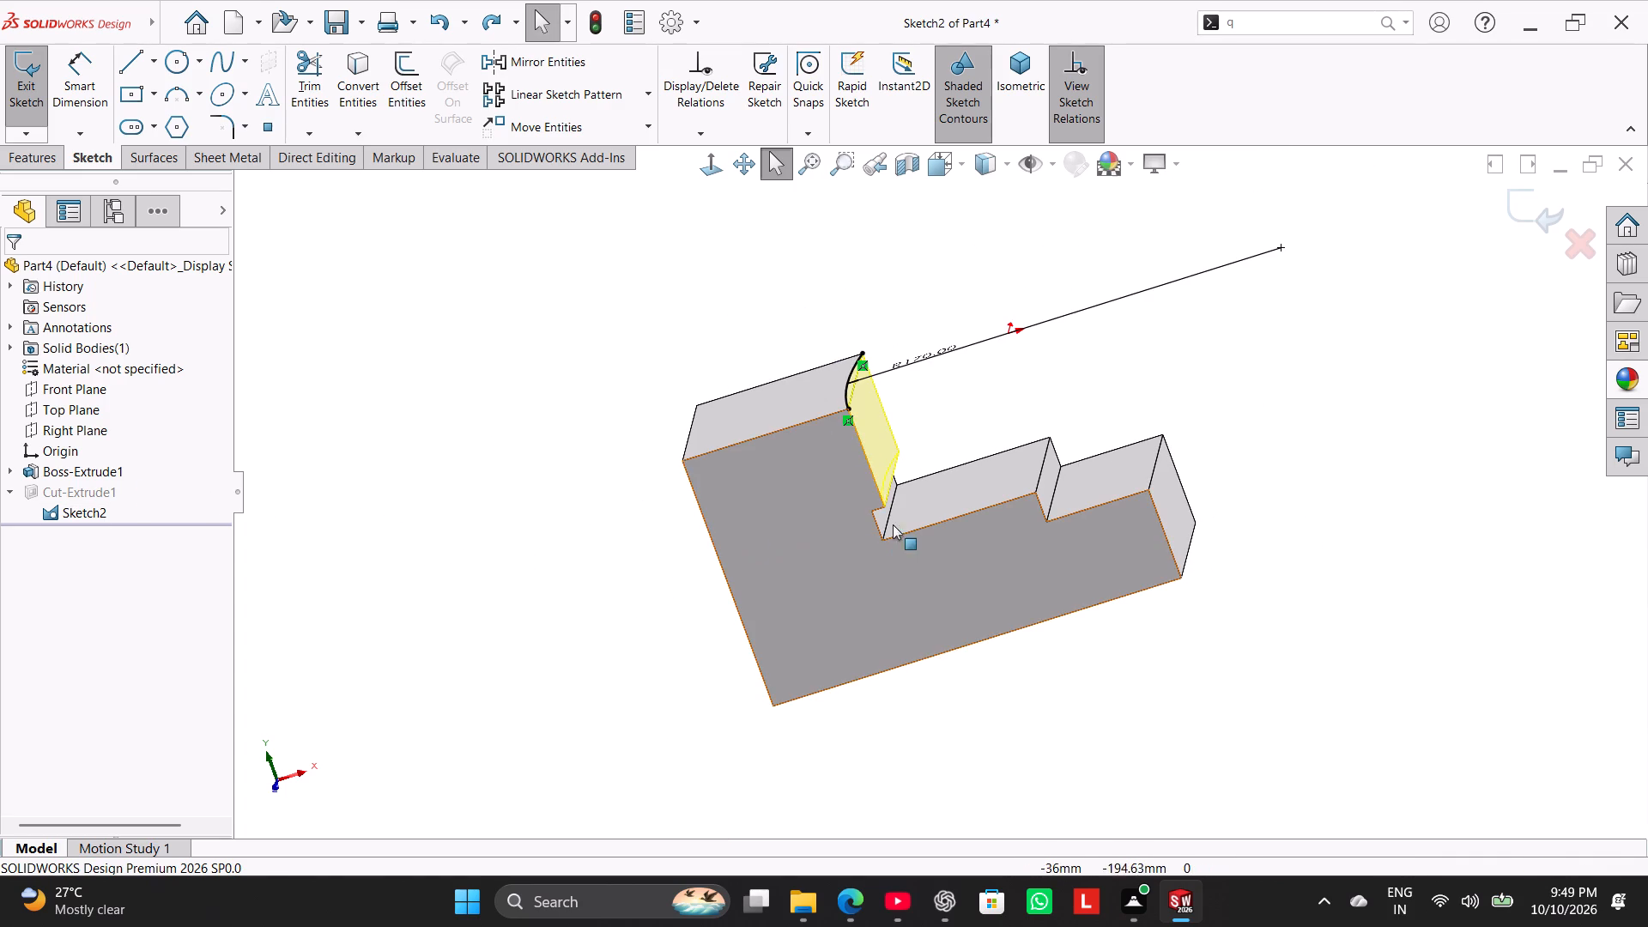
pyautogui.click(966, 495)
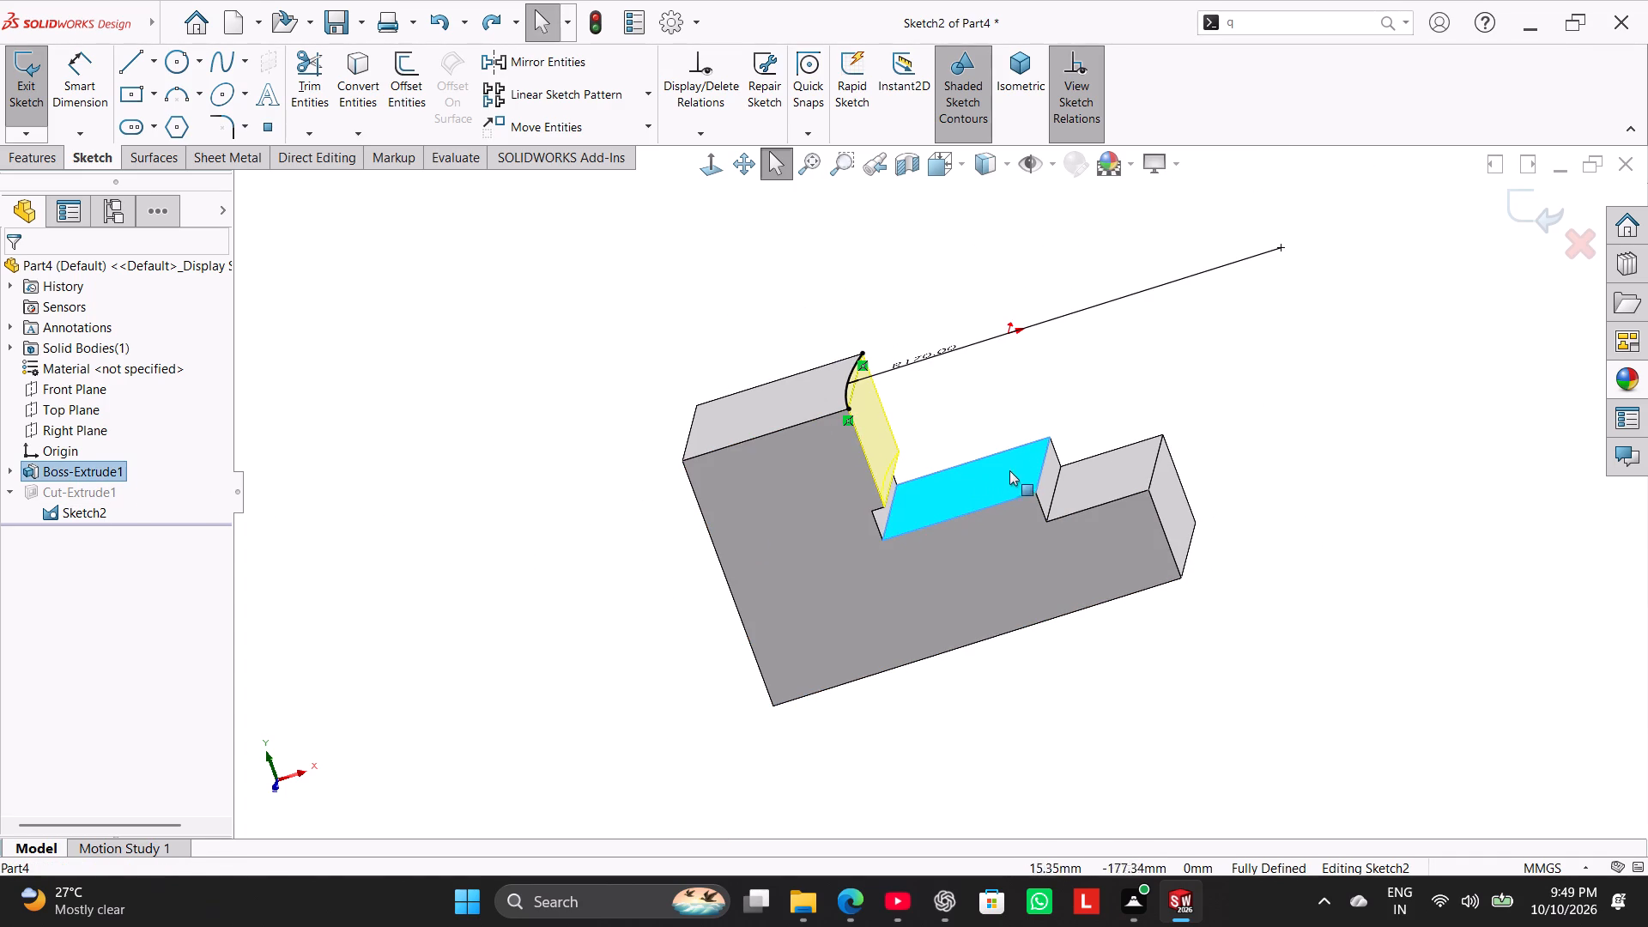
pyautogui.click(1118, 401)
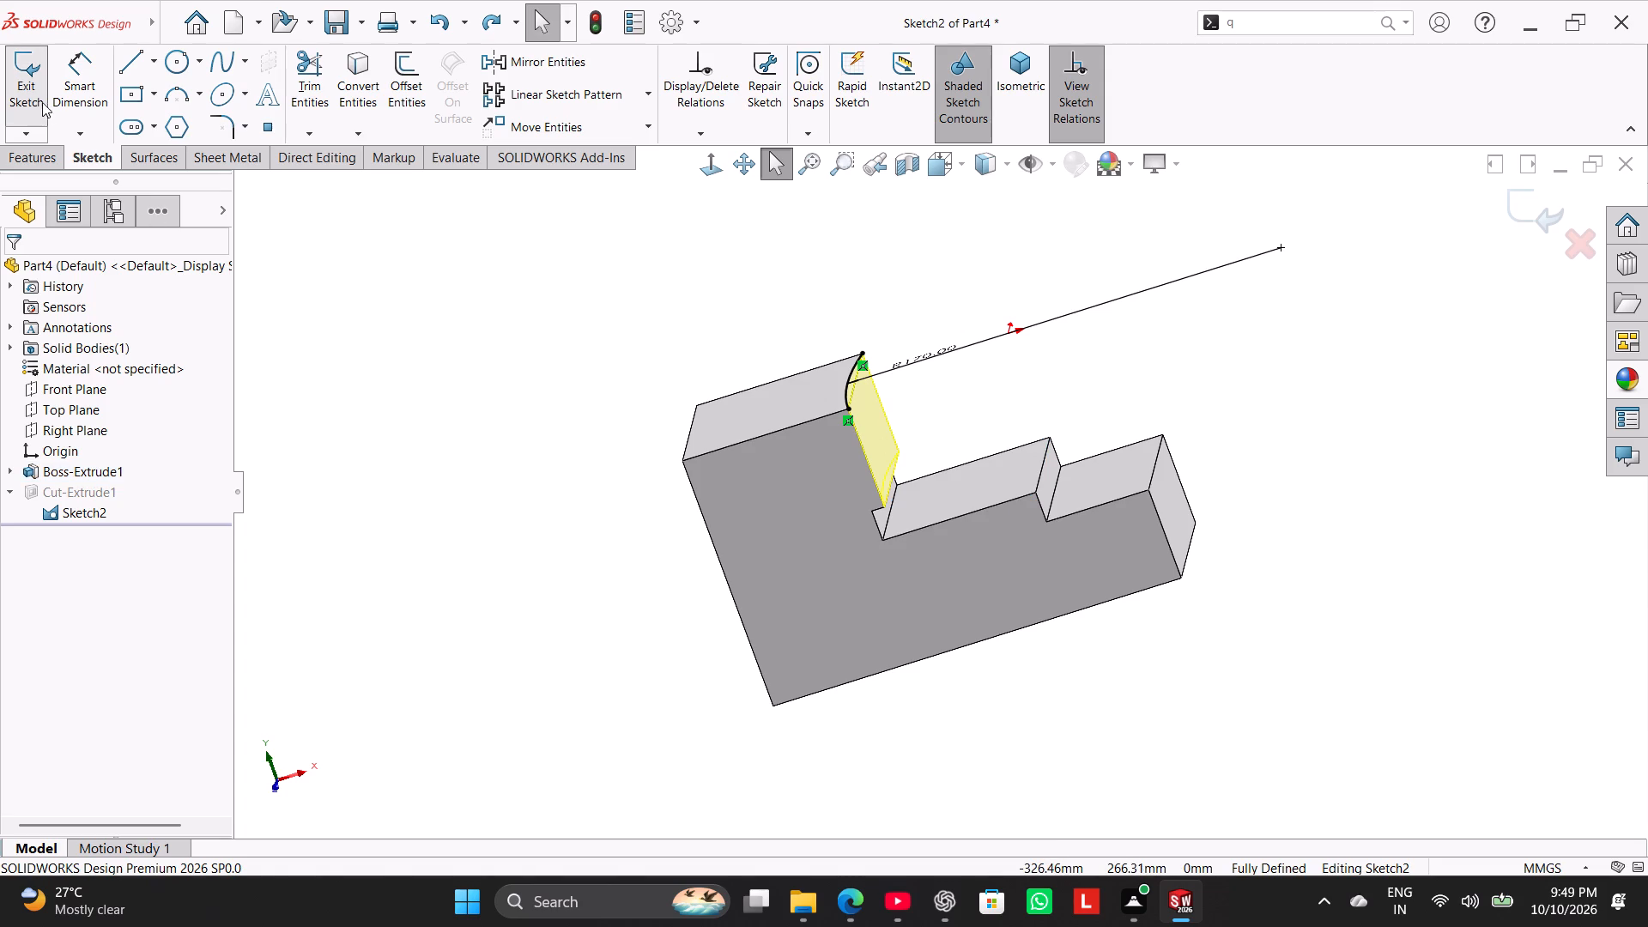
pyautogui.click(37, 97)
# Show the arc cut's sketch.
pyautogui.rightClick(88, 514)
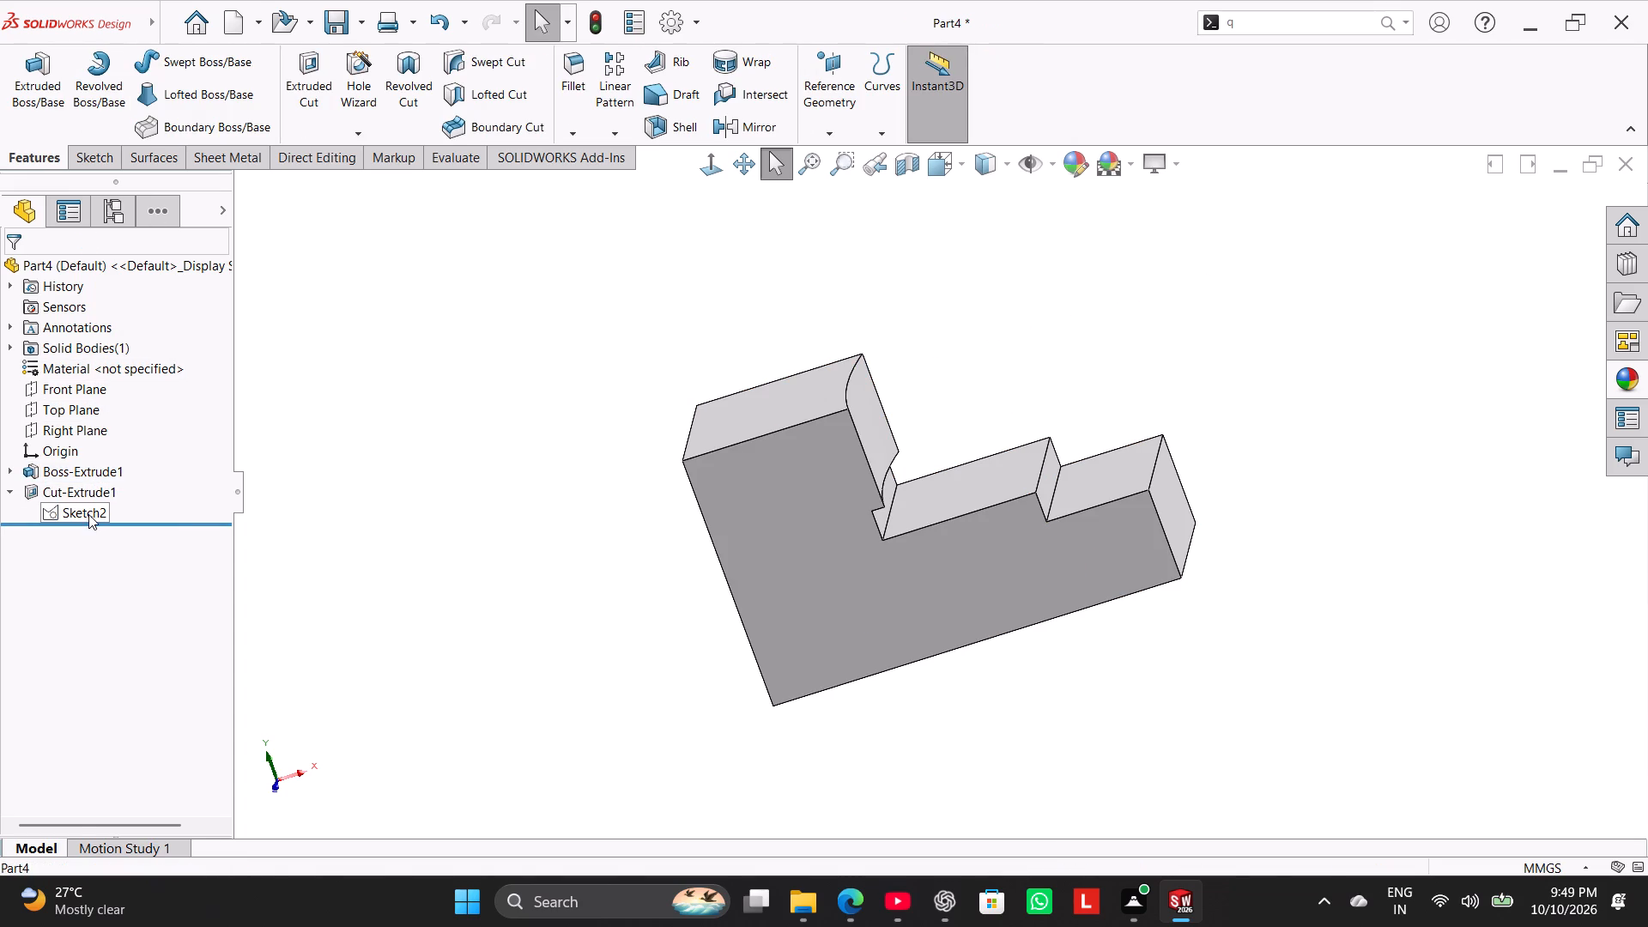
pyautogui.click(108, 492)
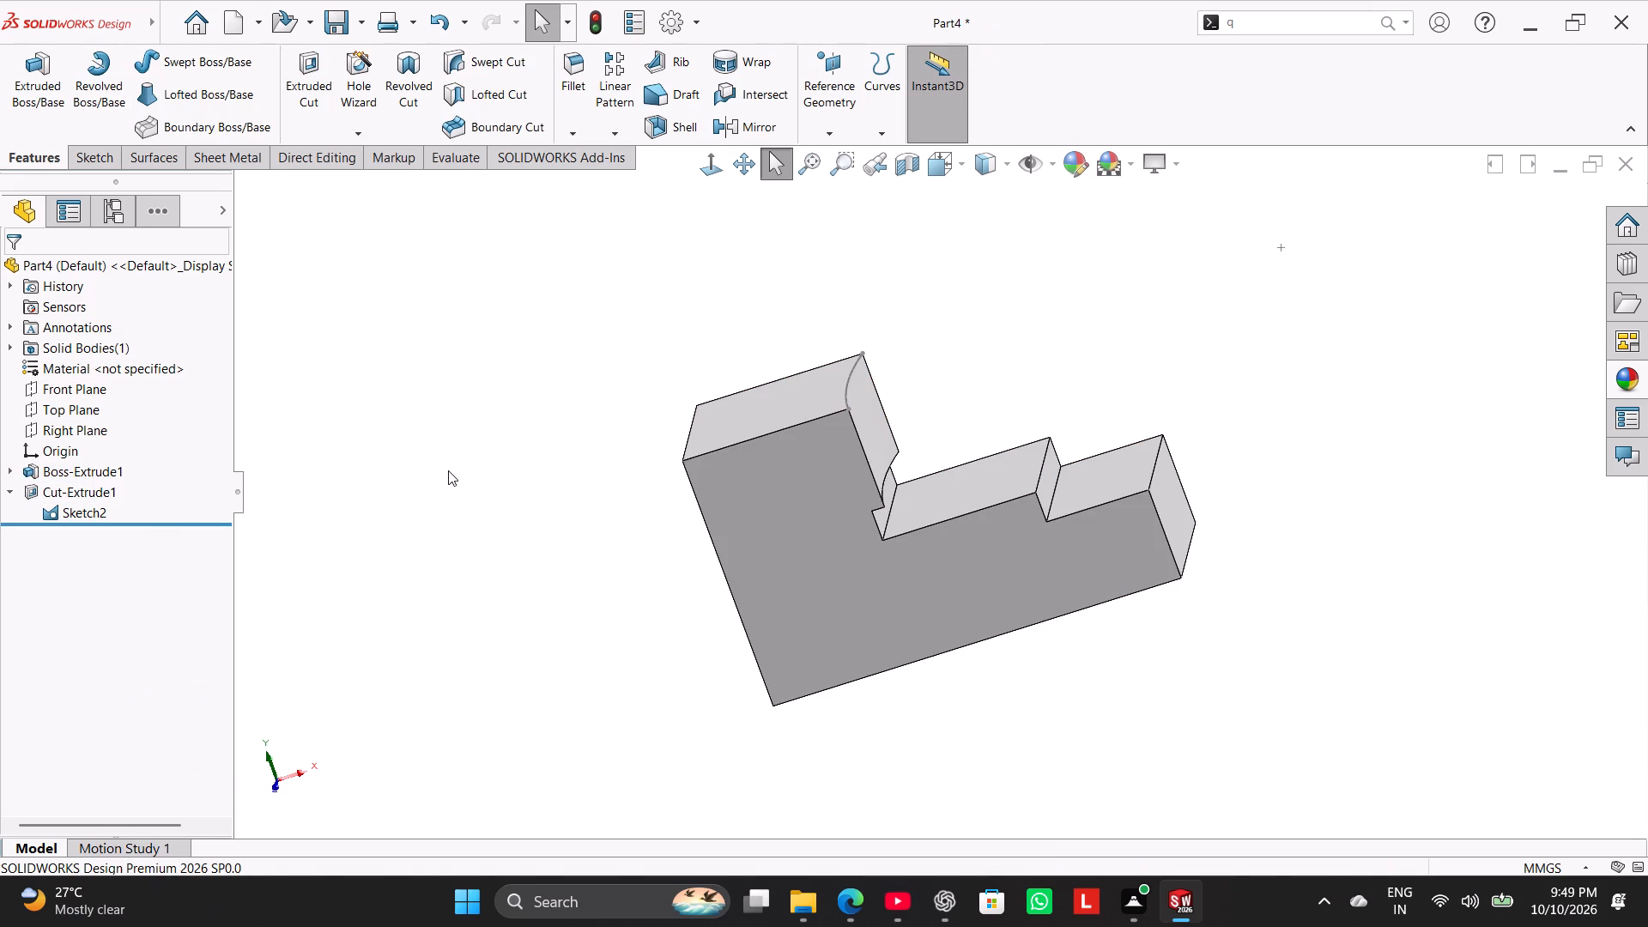
pyautogui.click(448, 470)
# Sketch a three-point arc on the middle step's top face between its inner edge's corners, bulging toward the undercut, centred at about X 101.18 mm.
pyautogui.click(965, 499)
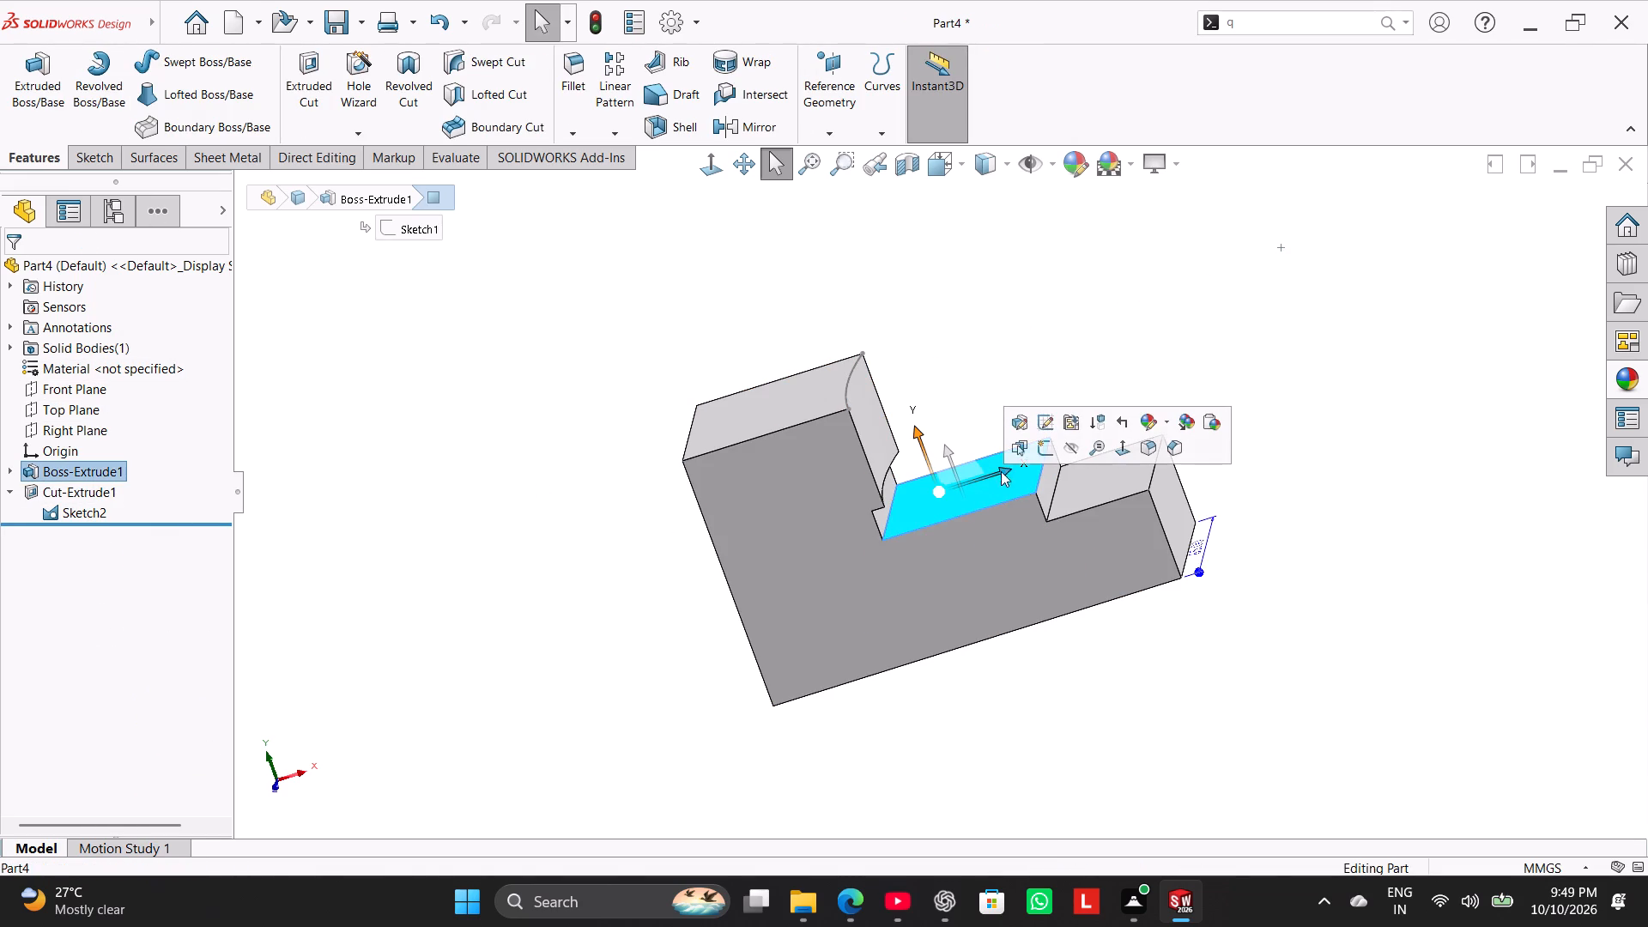
pyautogui.click(1044, 447)
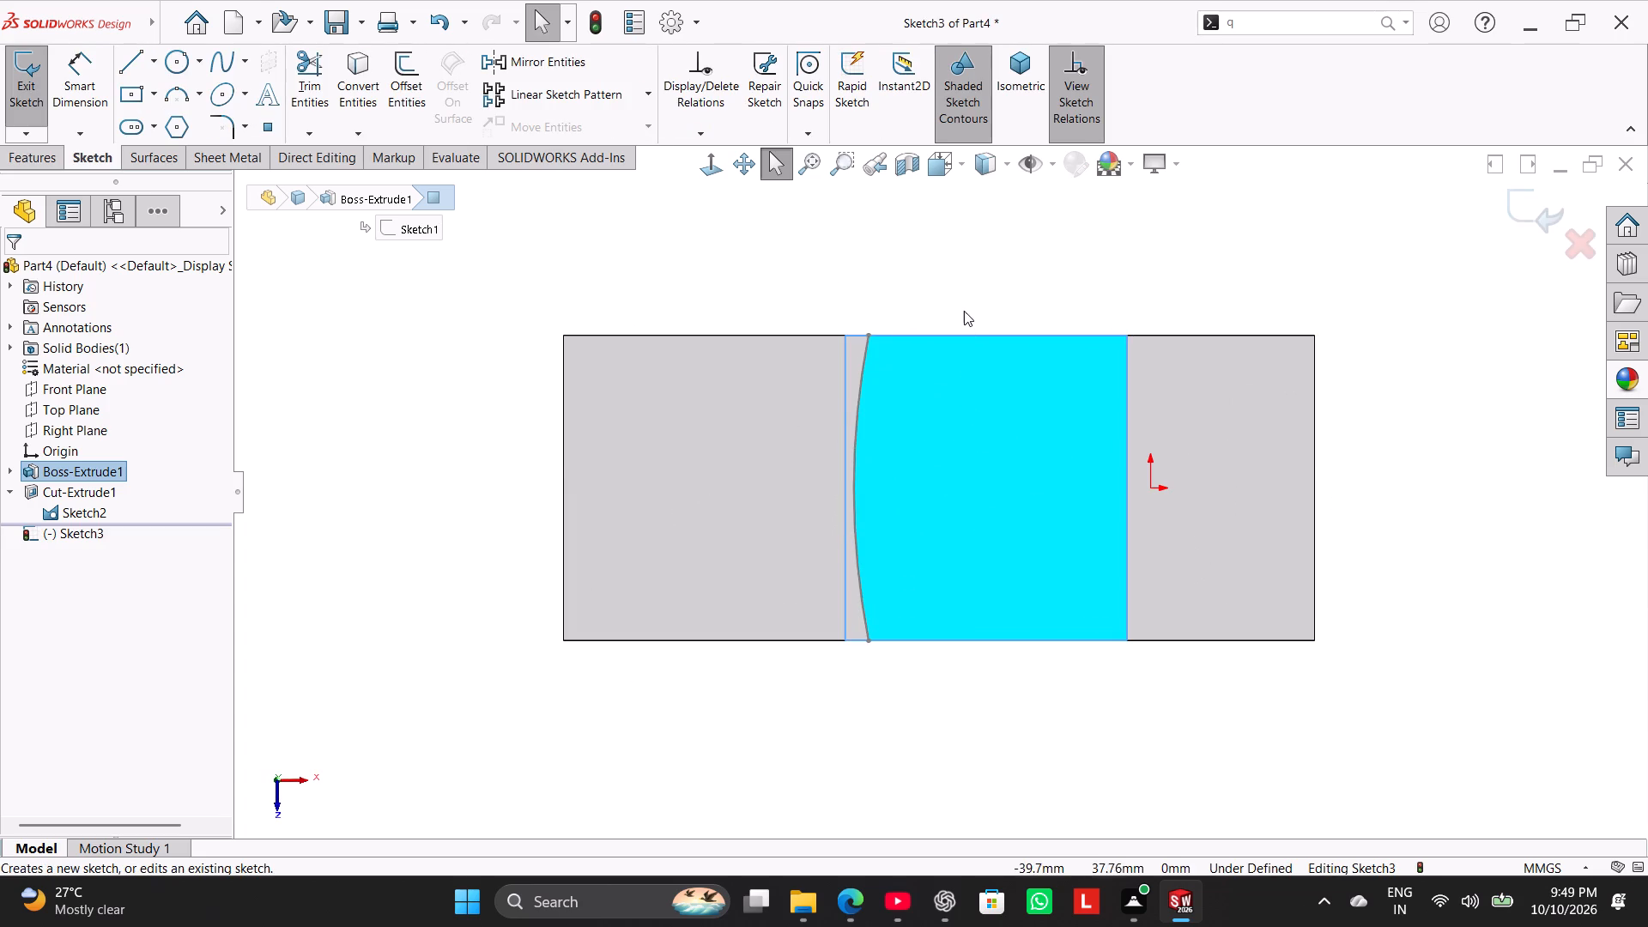
pyautogui.click(964, 311)
pyautogui.moveTo(924, 687); pyautogui.dragTo(861, 535, button='middle')
pyautogui.scroll(-1, 924, 687)
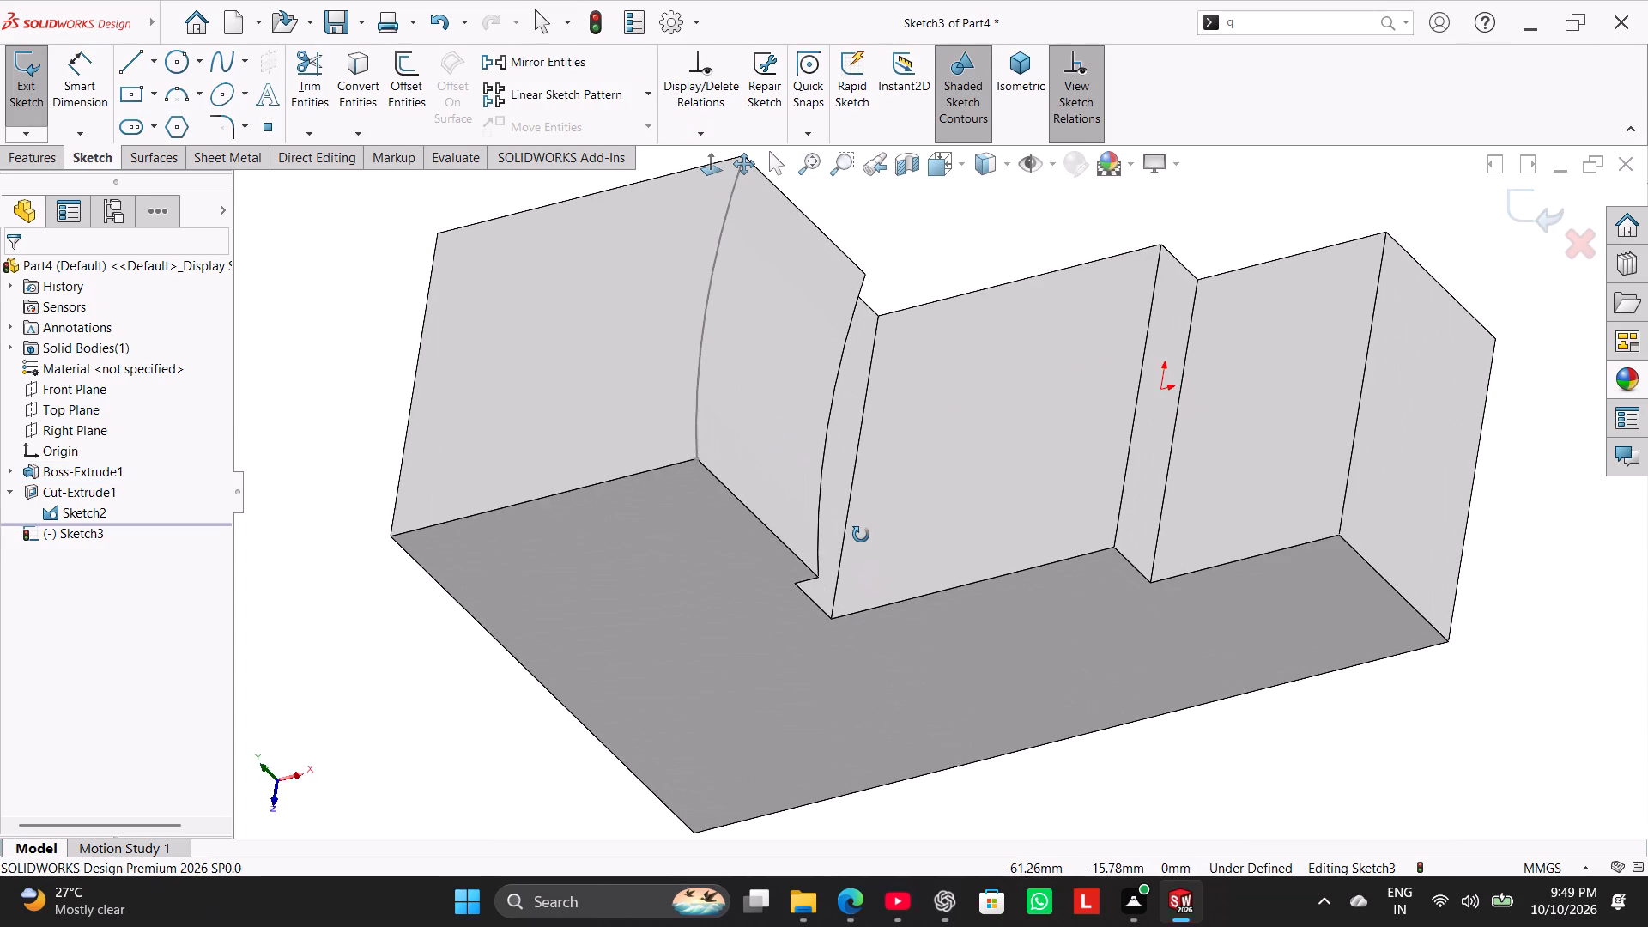
pyautogui.moveTo(861, 535); pyautogui.dragTo(860, 531, button='middle')
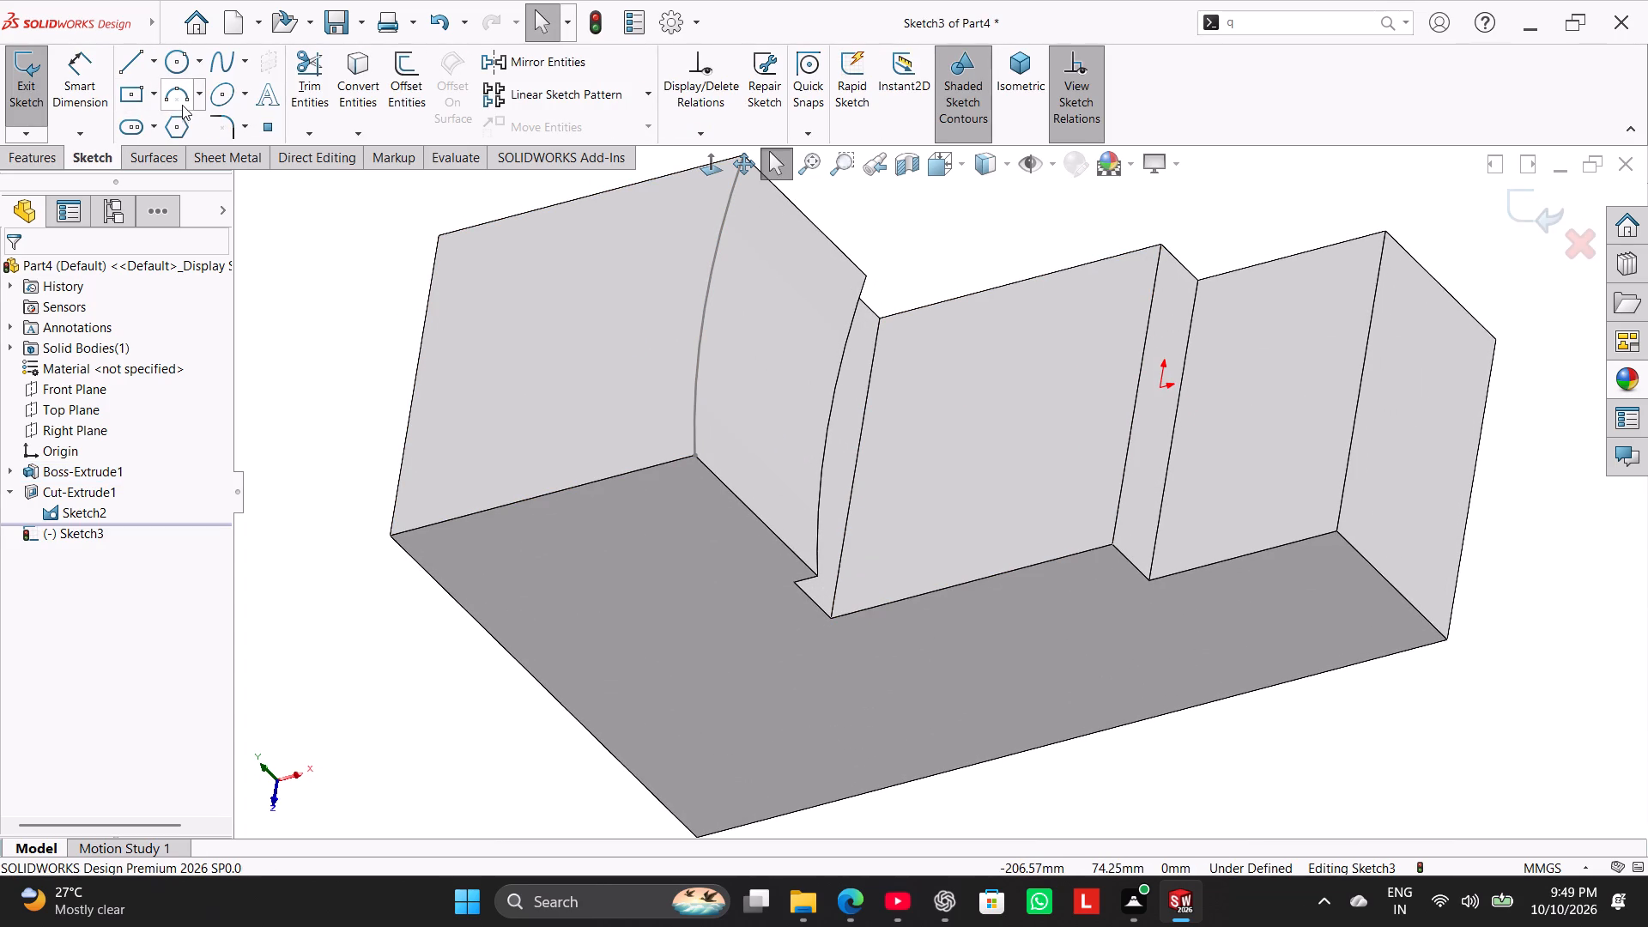
pyautogui.click(174, 98)
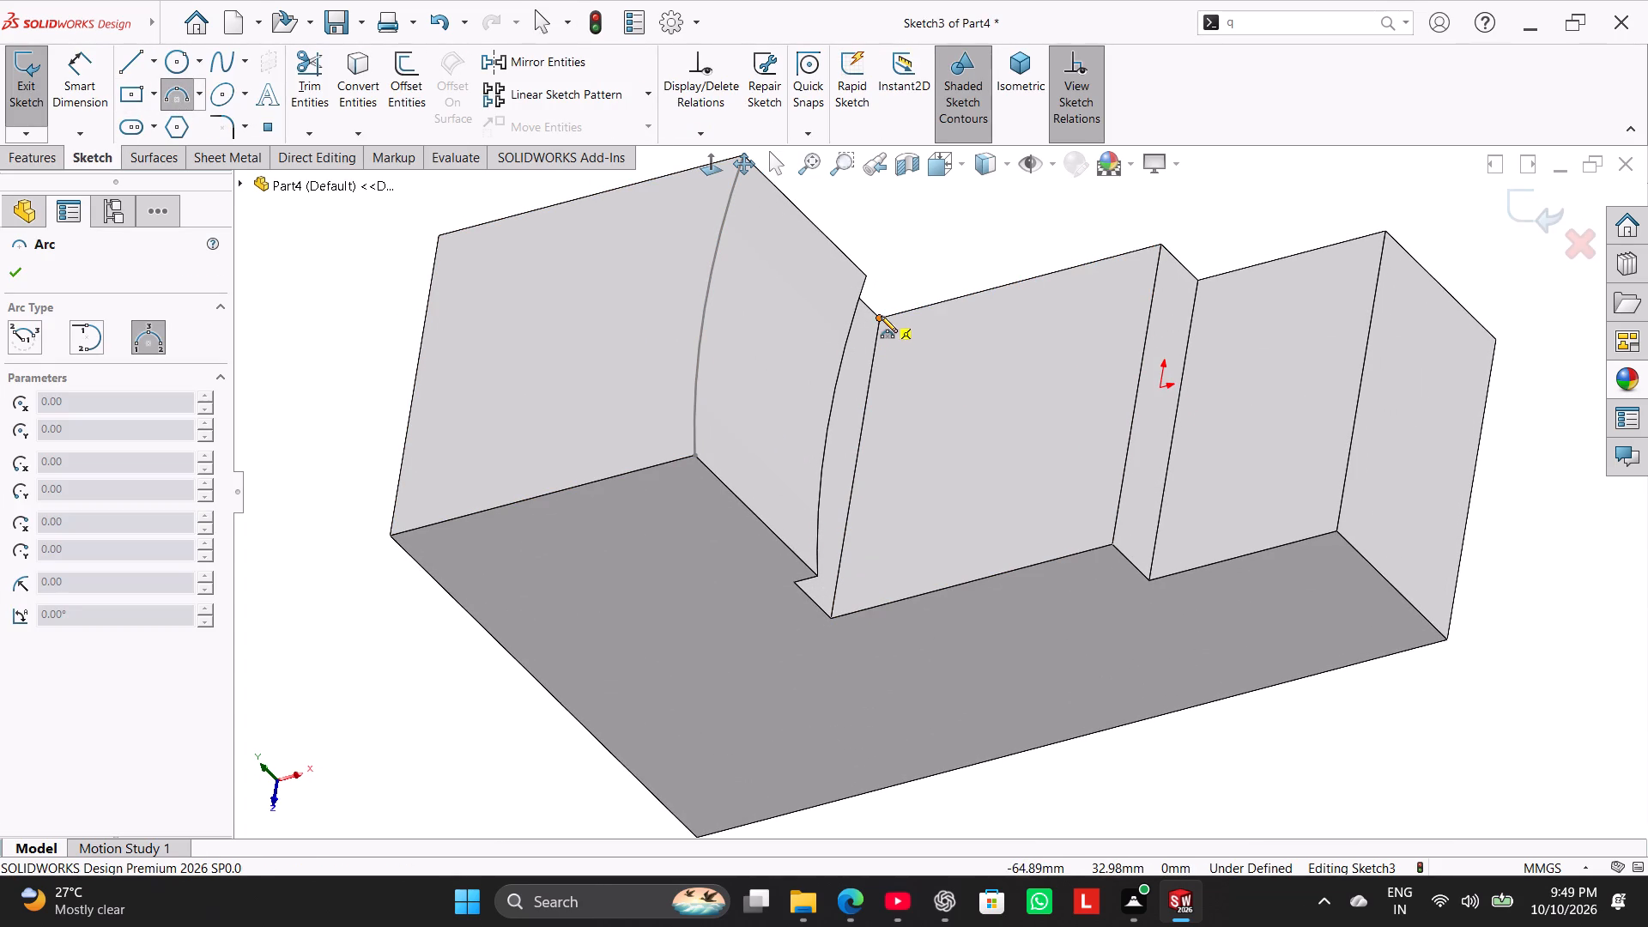
pyautogui.click(881, 316)
pyautogui.click(830, 620)
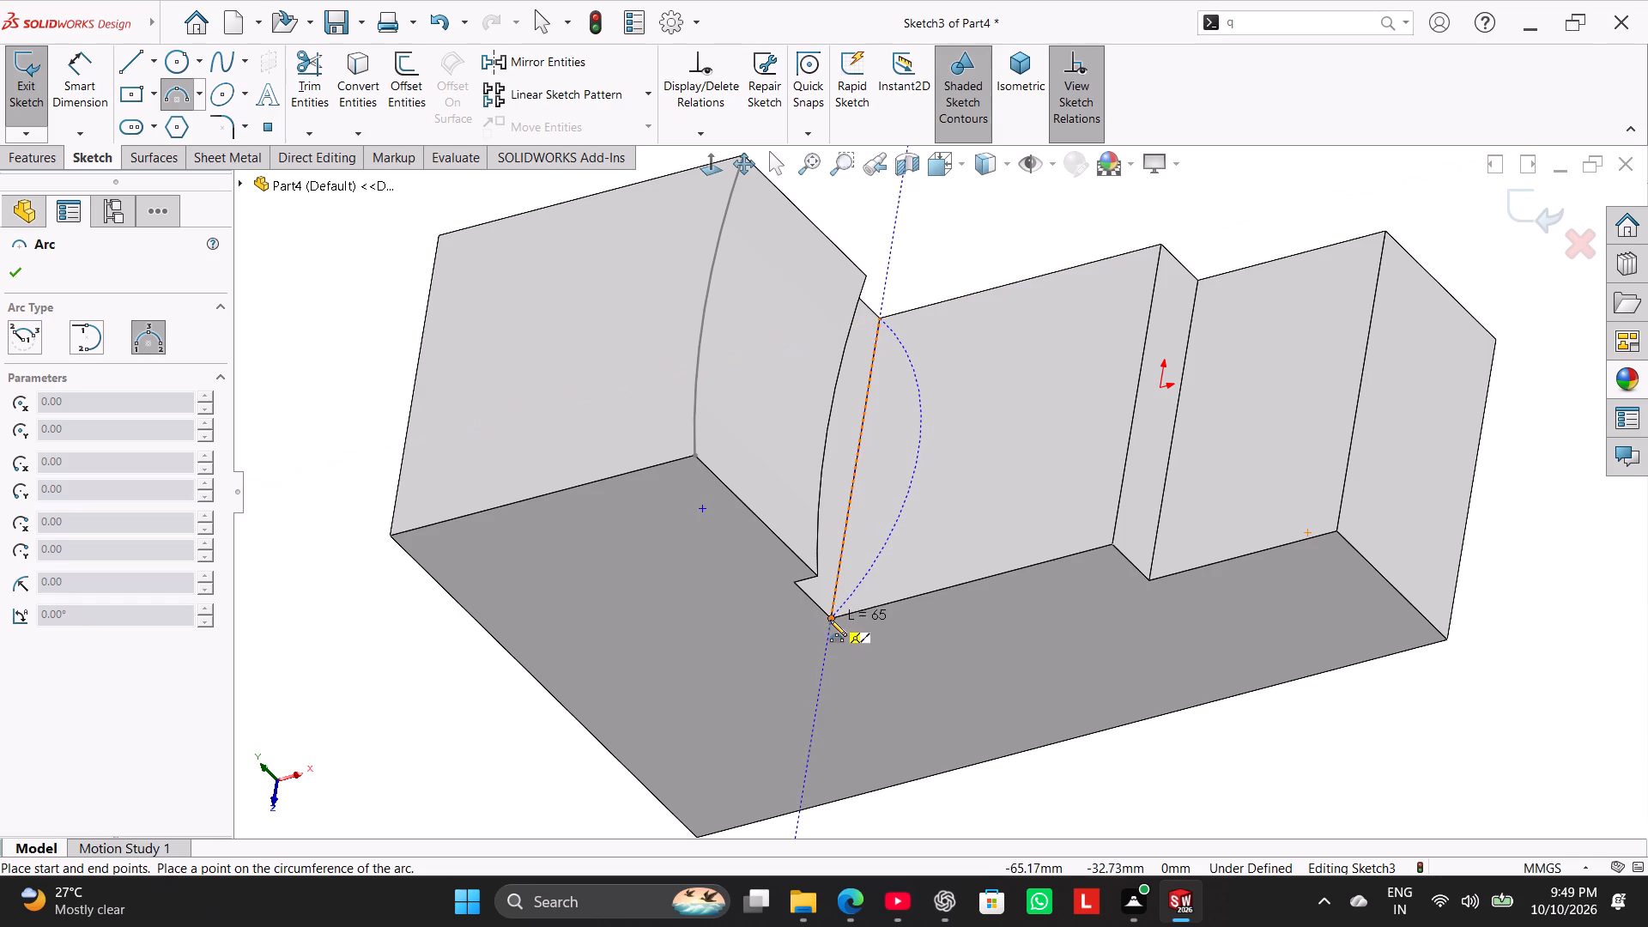
pyautogui.click(832, 552)
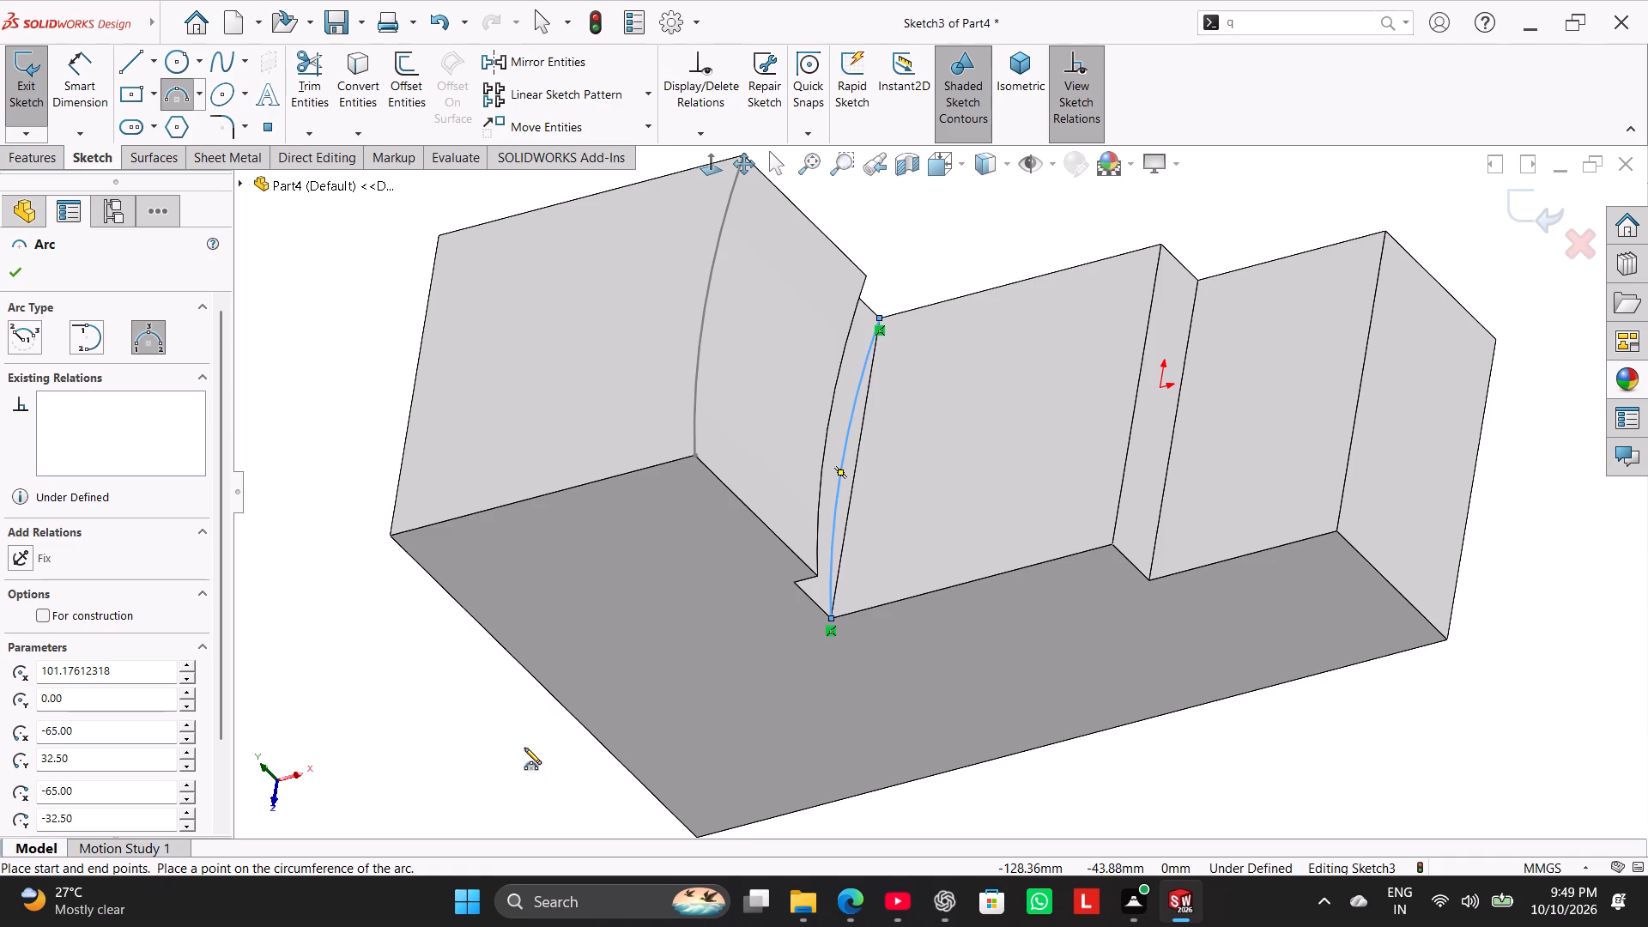
pyautogui.moveTo(524, 747); pyautogui.dragTo(510, 625, button='middle')
pyautogui.scroll(4, 561, 647)
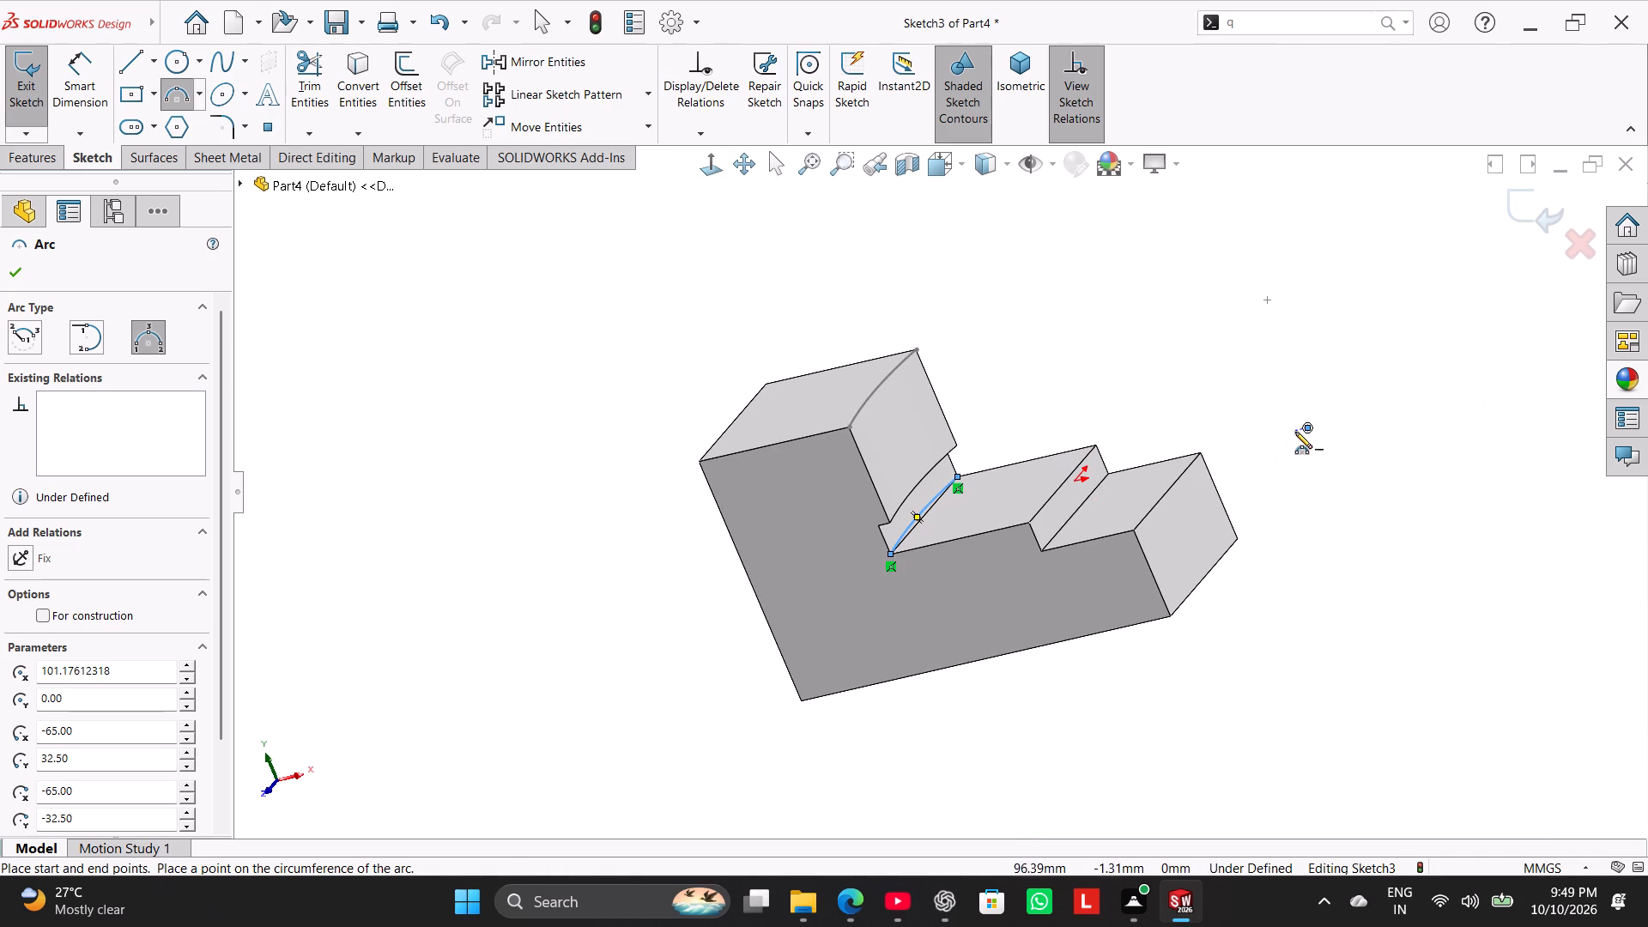
pyautogui.rightClick(1251, 396)
pyautogui.click(1280, 407)
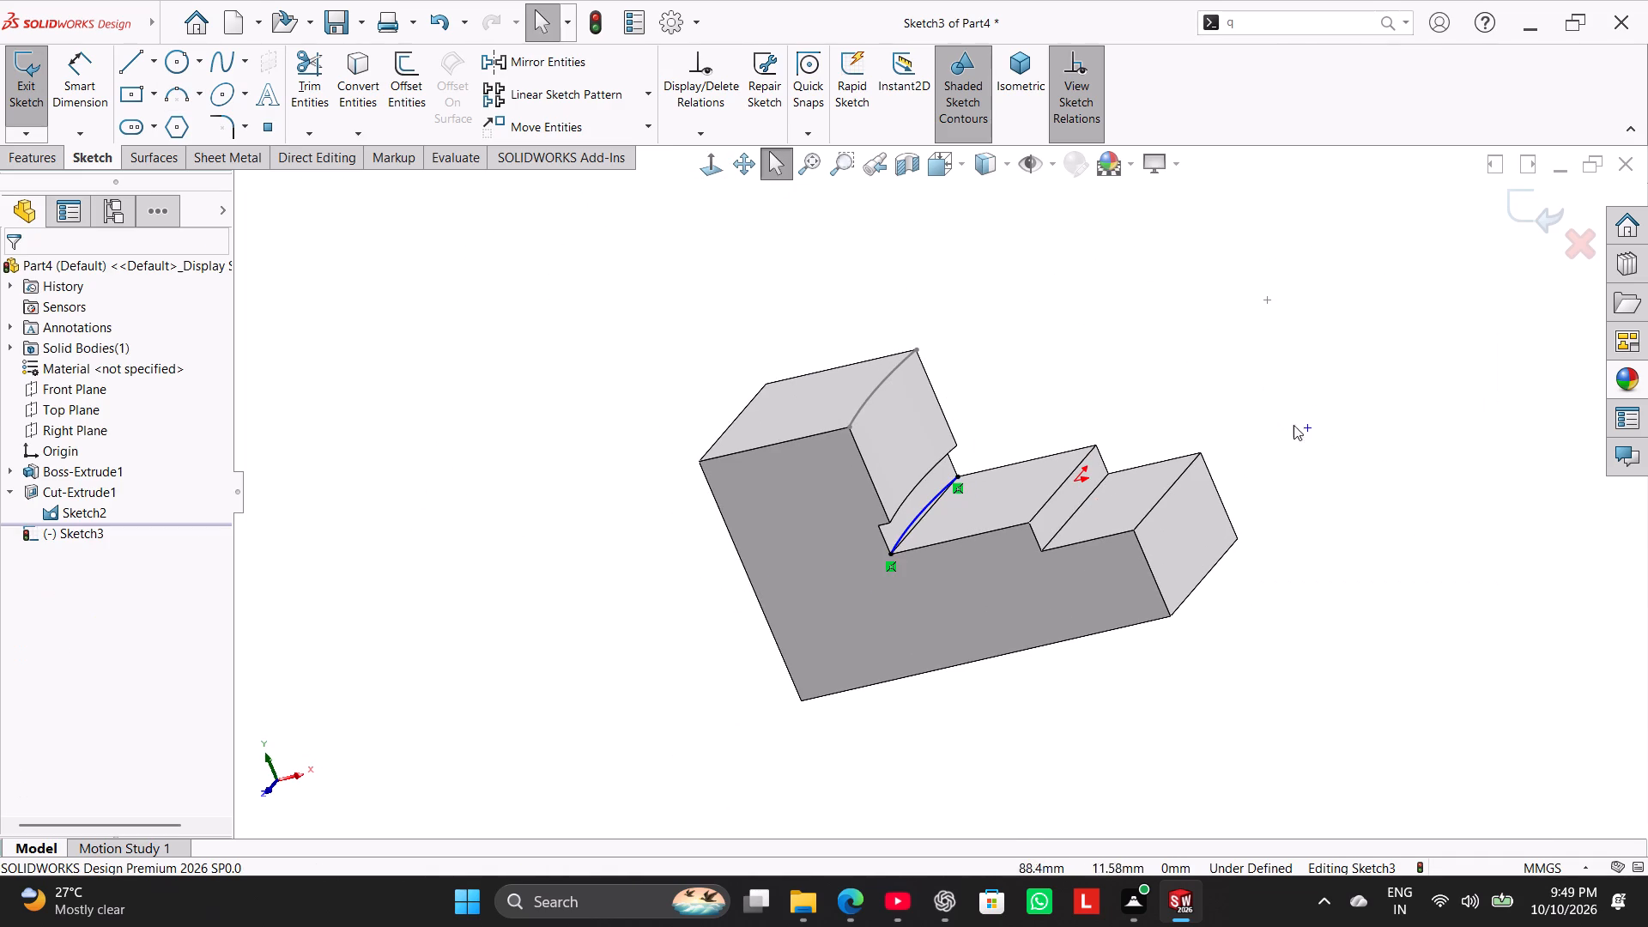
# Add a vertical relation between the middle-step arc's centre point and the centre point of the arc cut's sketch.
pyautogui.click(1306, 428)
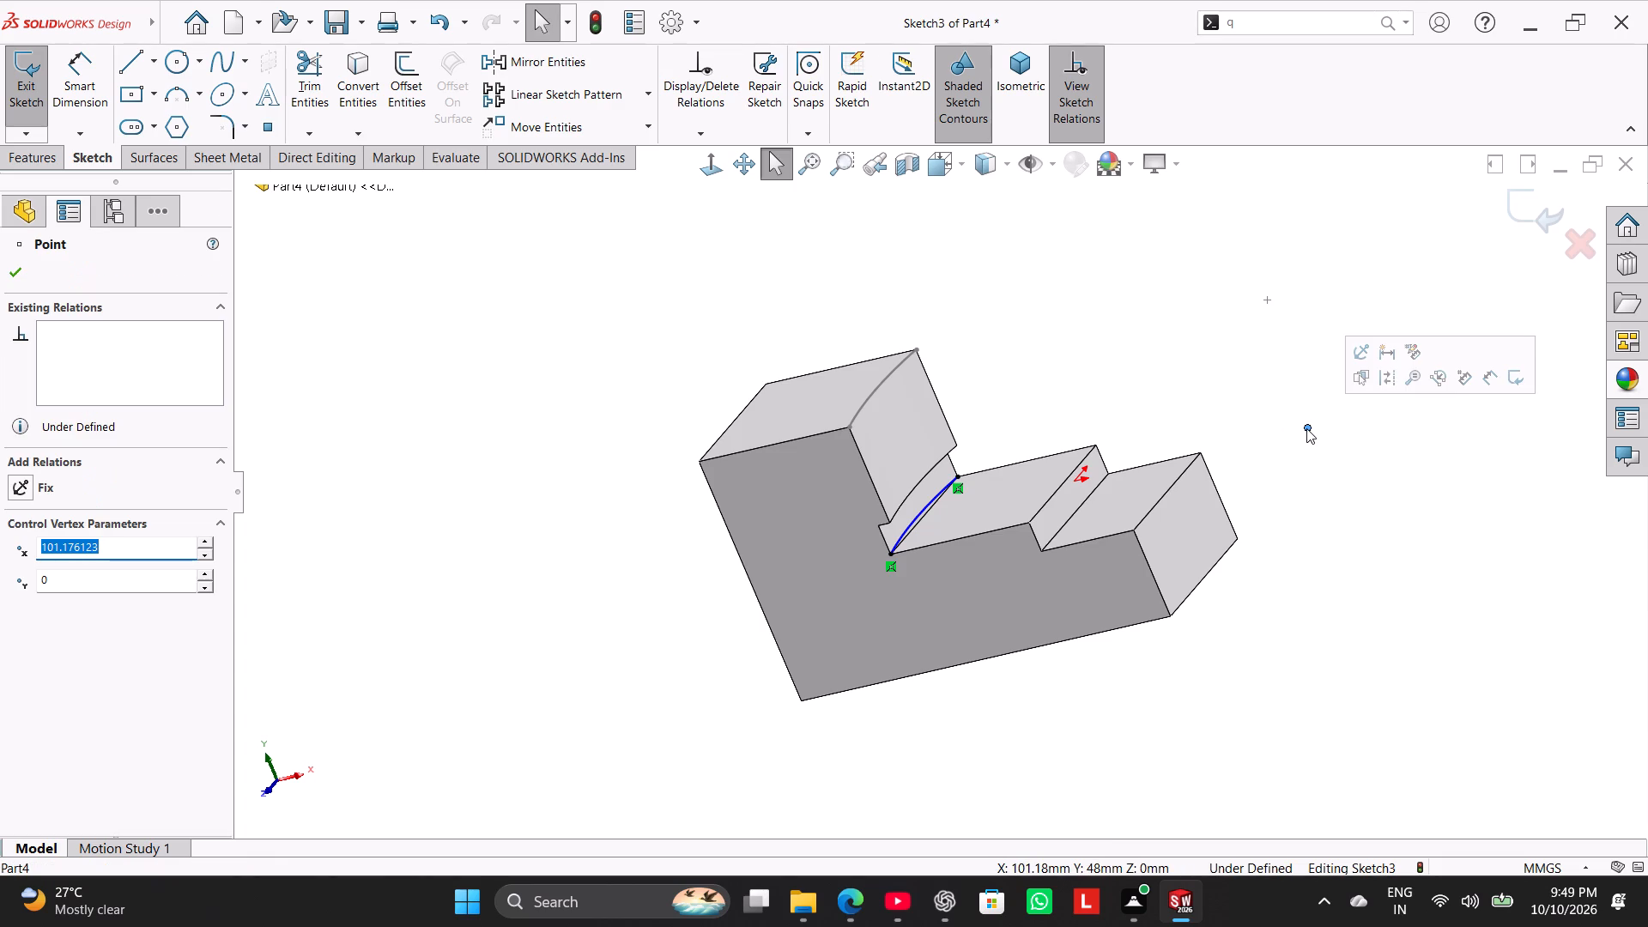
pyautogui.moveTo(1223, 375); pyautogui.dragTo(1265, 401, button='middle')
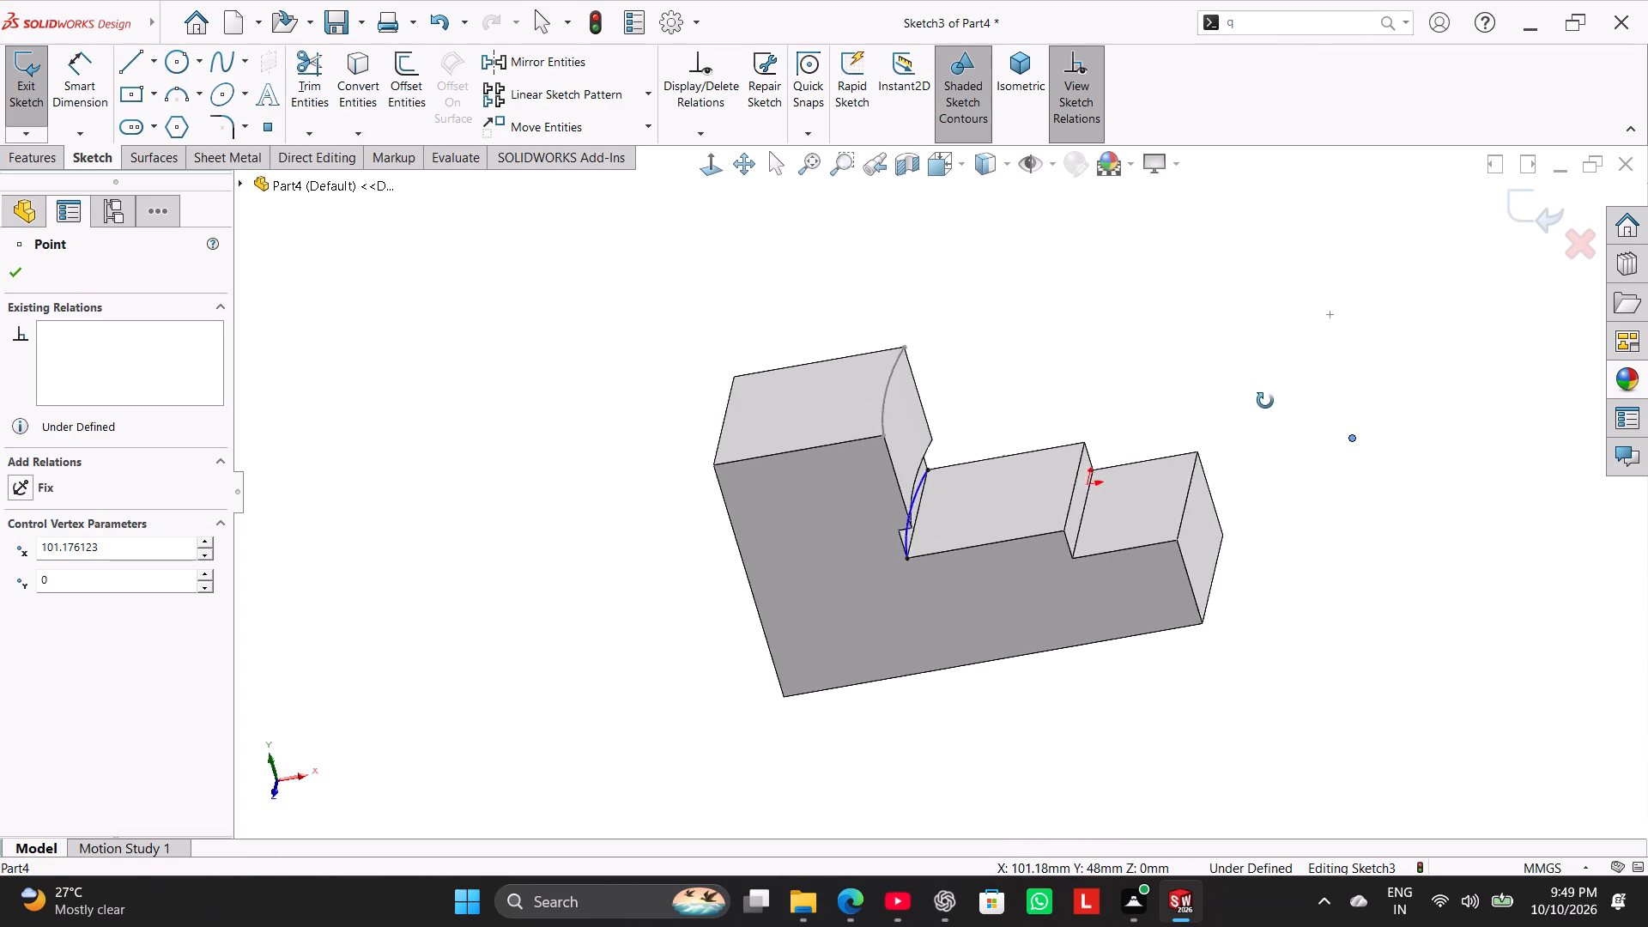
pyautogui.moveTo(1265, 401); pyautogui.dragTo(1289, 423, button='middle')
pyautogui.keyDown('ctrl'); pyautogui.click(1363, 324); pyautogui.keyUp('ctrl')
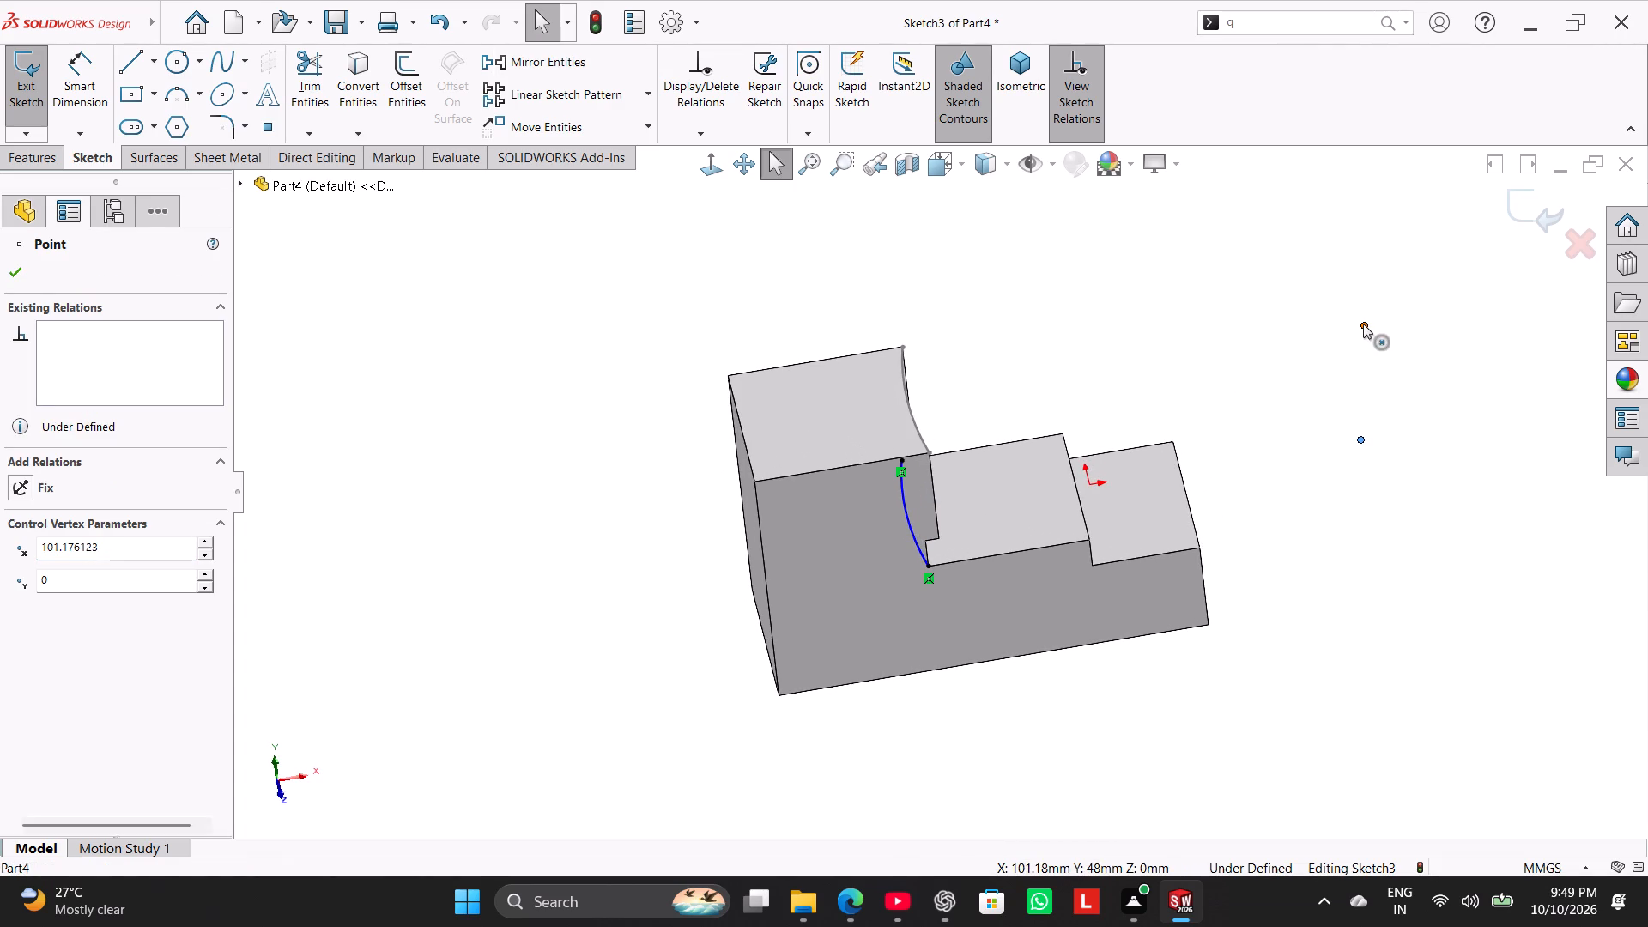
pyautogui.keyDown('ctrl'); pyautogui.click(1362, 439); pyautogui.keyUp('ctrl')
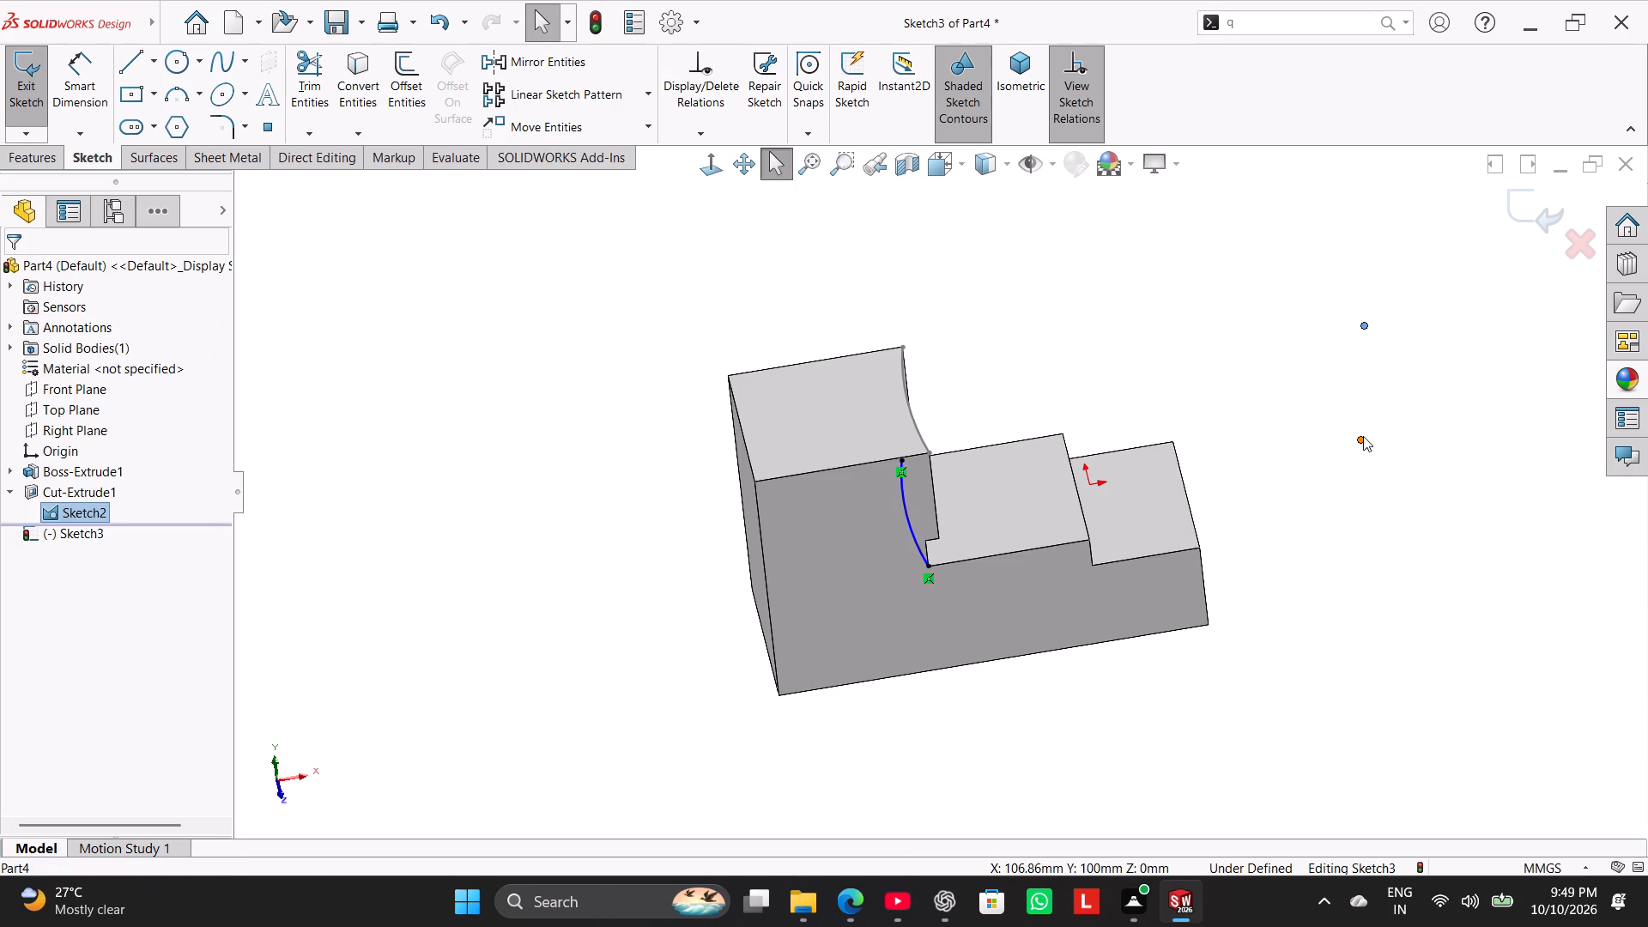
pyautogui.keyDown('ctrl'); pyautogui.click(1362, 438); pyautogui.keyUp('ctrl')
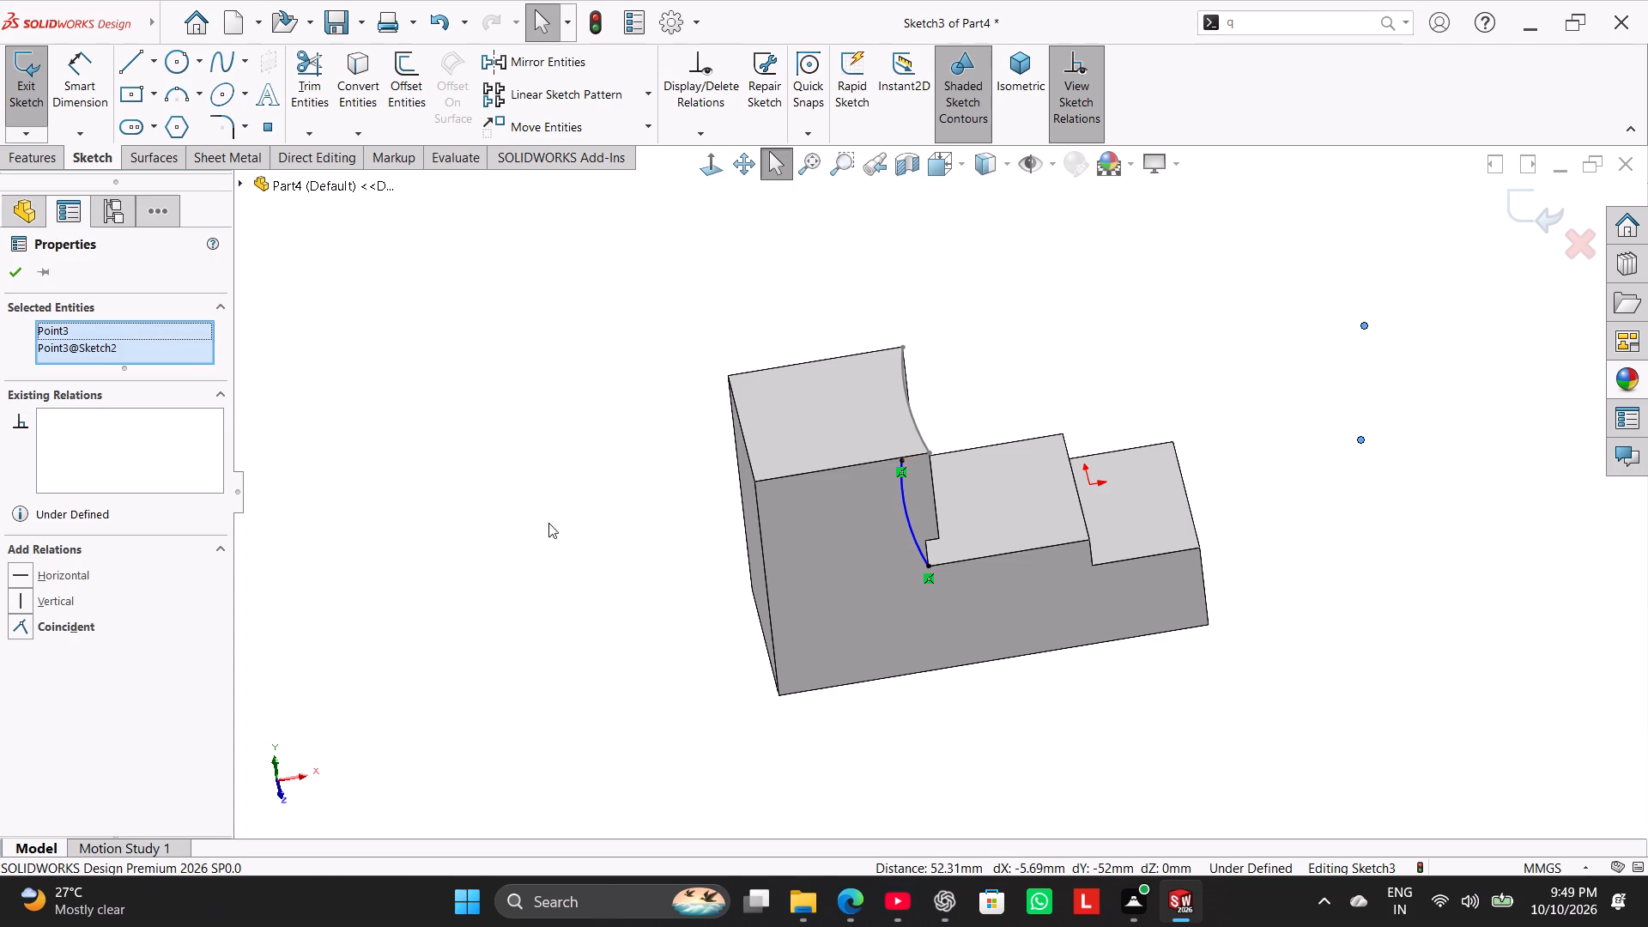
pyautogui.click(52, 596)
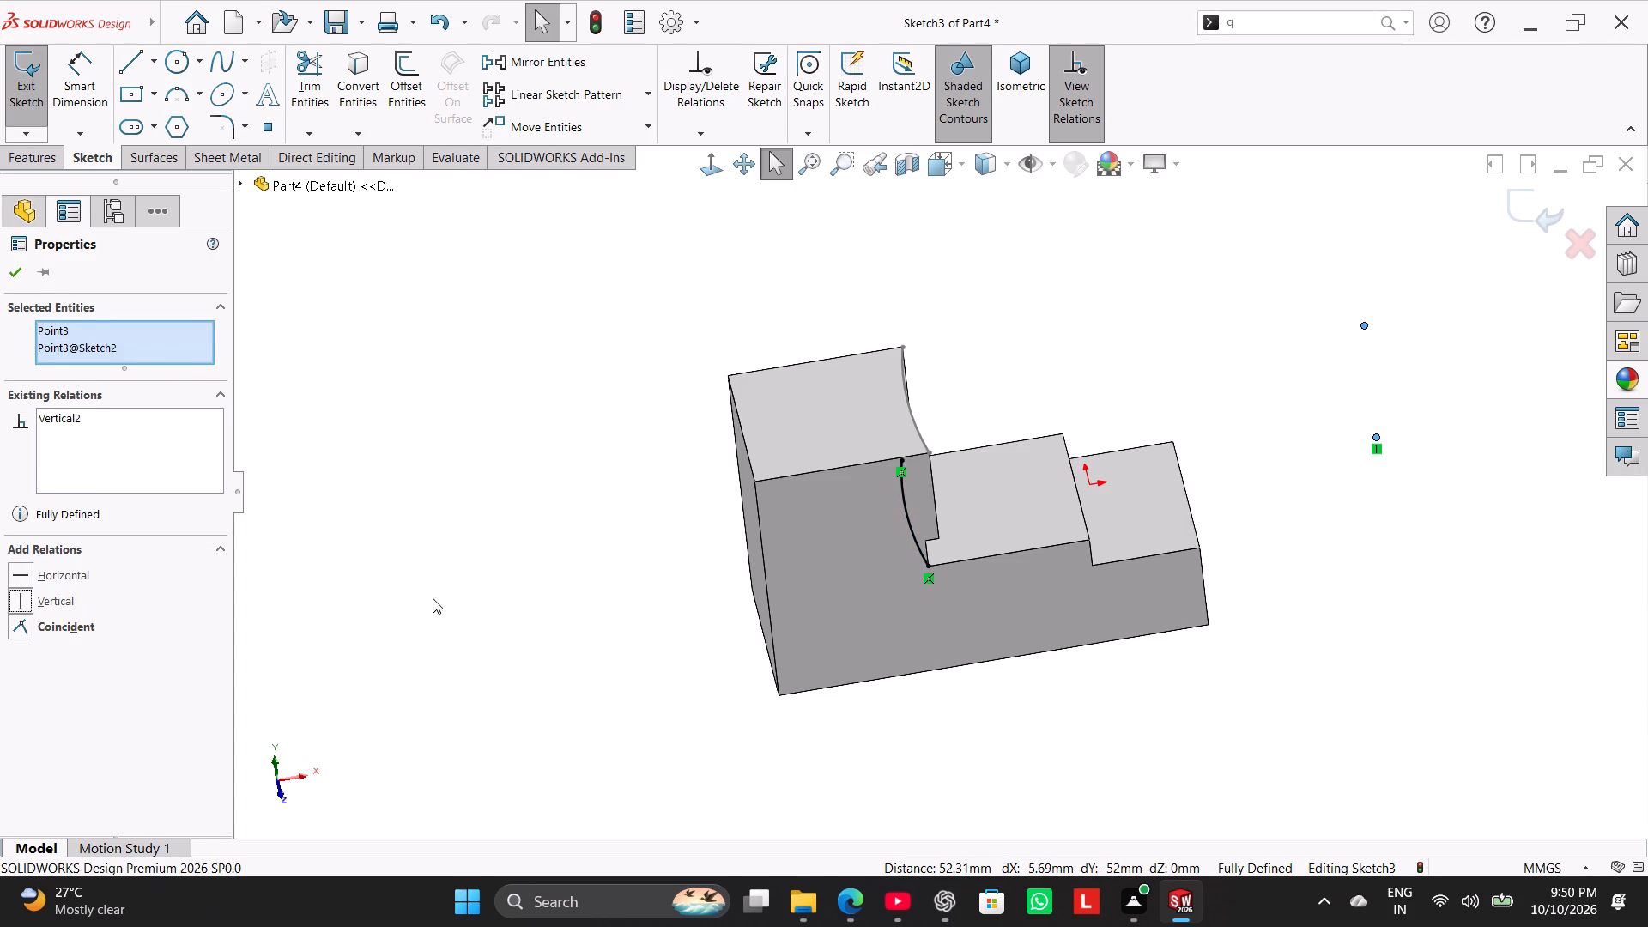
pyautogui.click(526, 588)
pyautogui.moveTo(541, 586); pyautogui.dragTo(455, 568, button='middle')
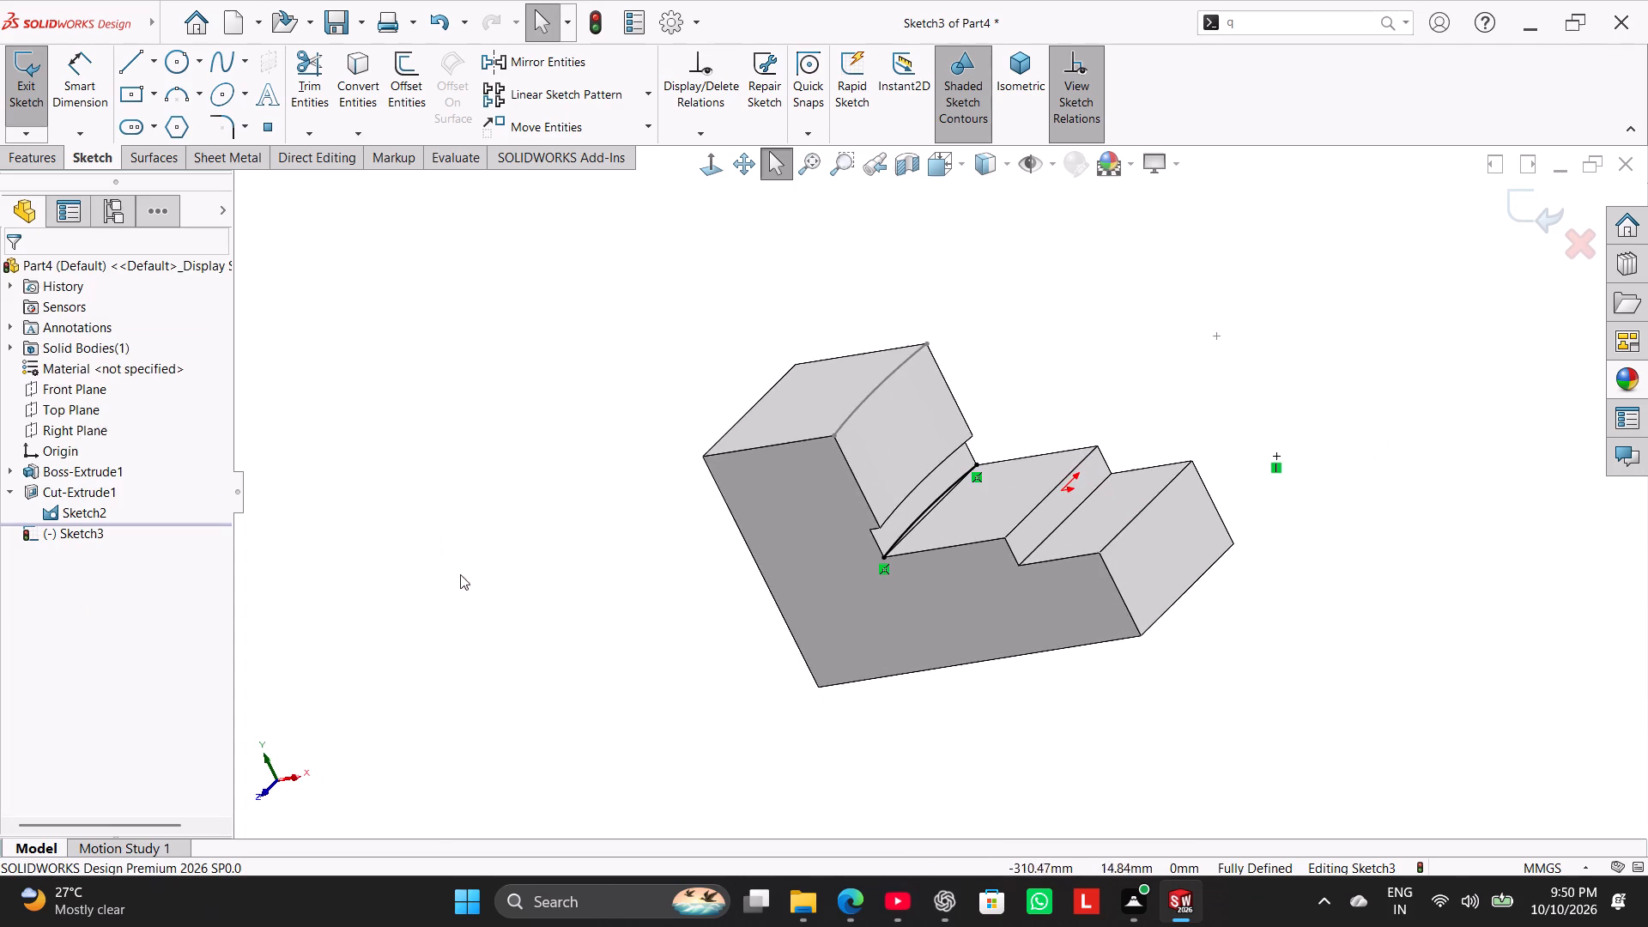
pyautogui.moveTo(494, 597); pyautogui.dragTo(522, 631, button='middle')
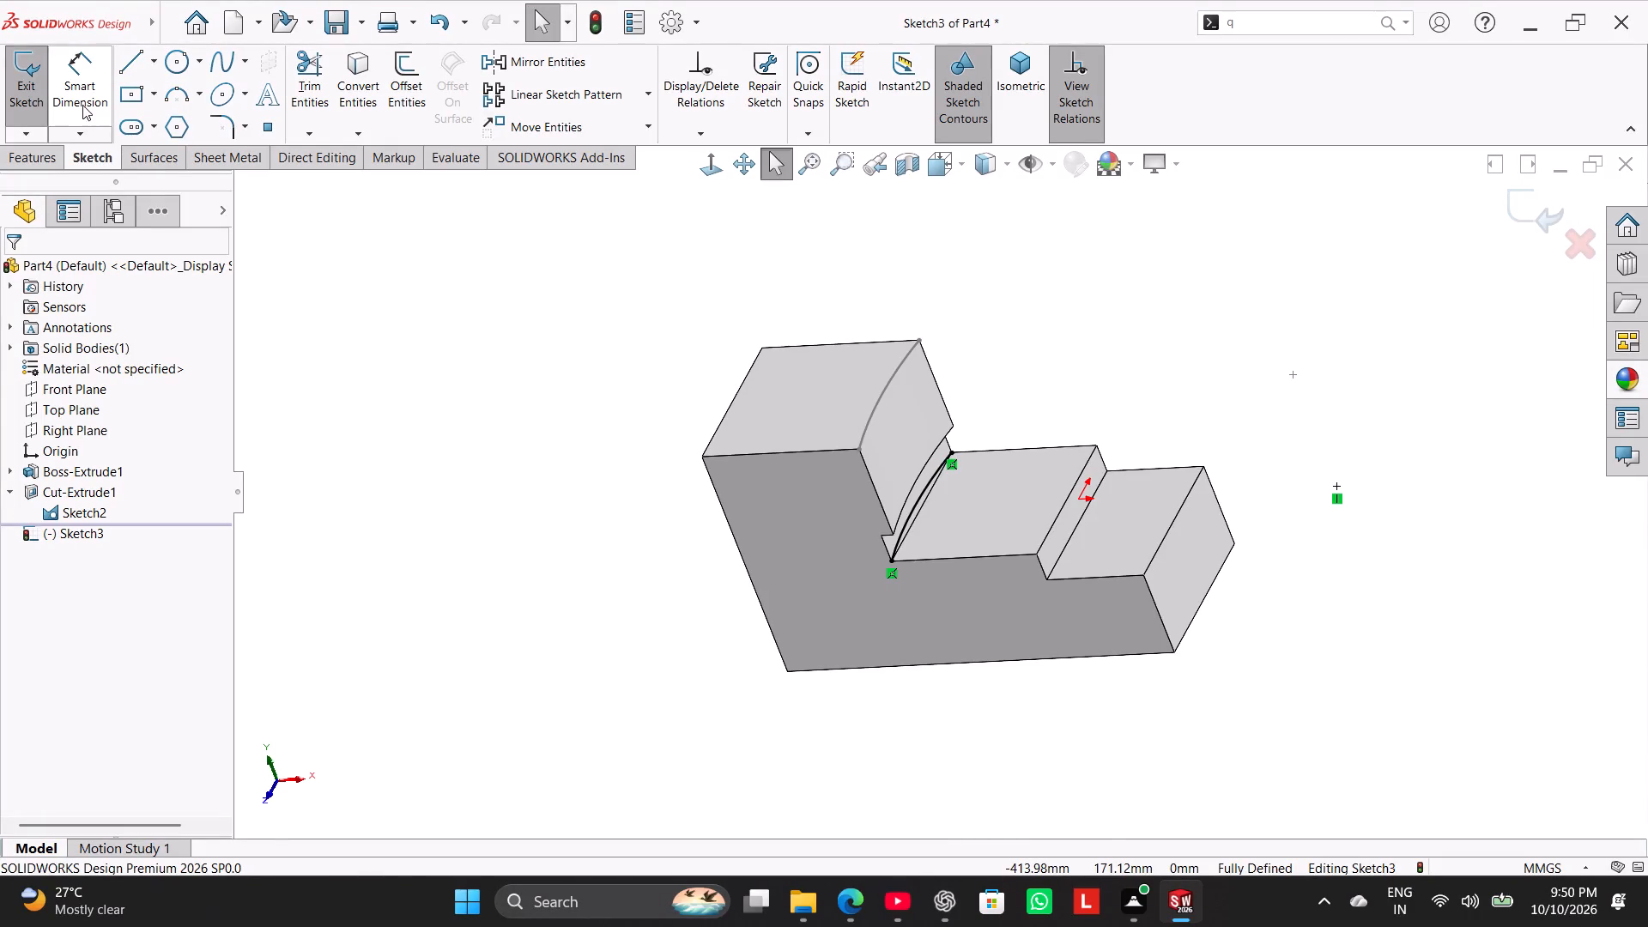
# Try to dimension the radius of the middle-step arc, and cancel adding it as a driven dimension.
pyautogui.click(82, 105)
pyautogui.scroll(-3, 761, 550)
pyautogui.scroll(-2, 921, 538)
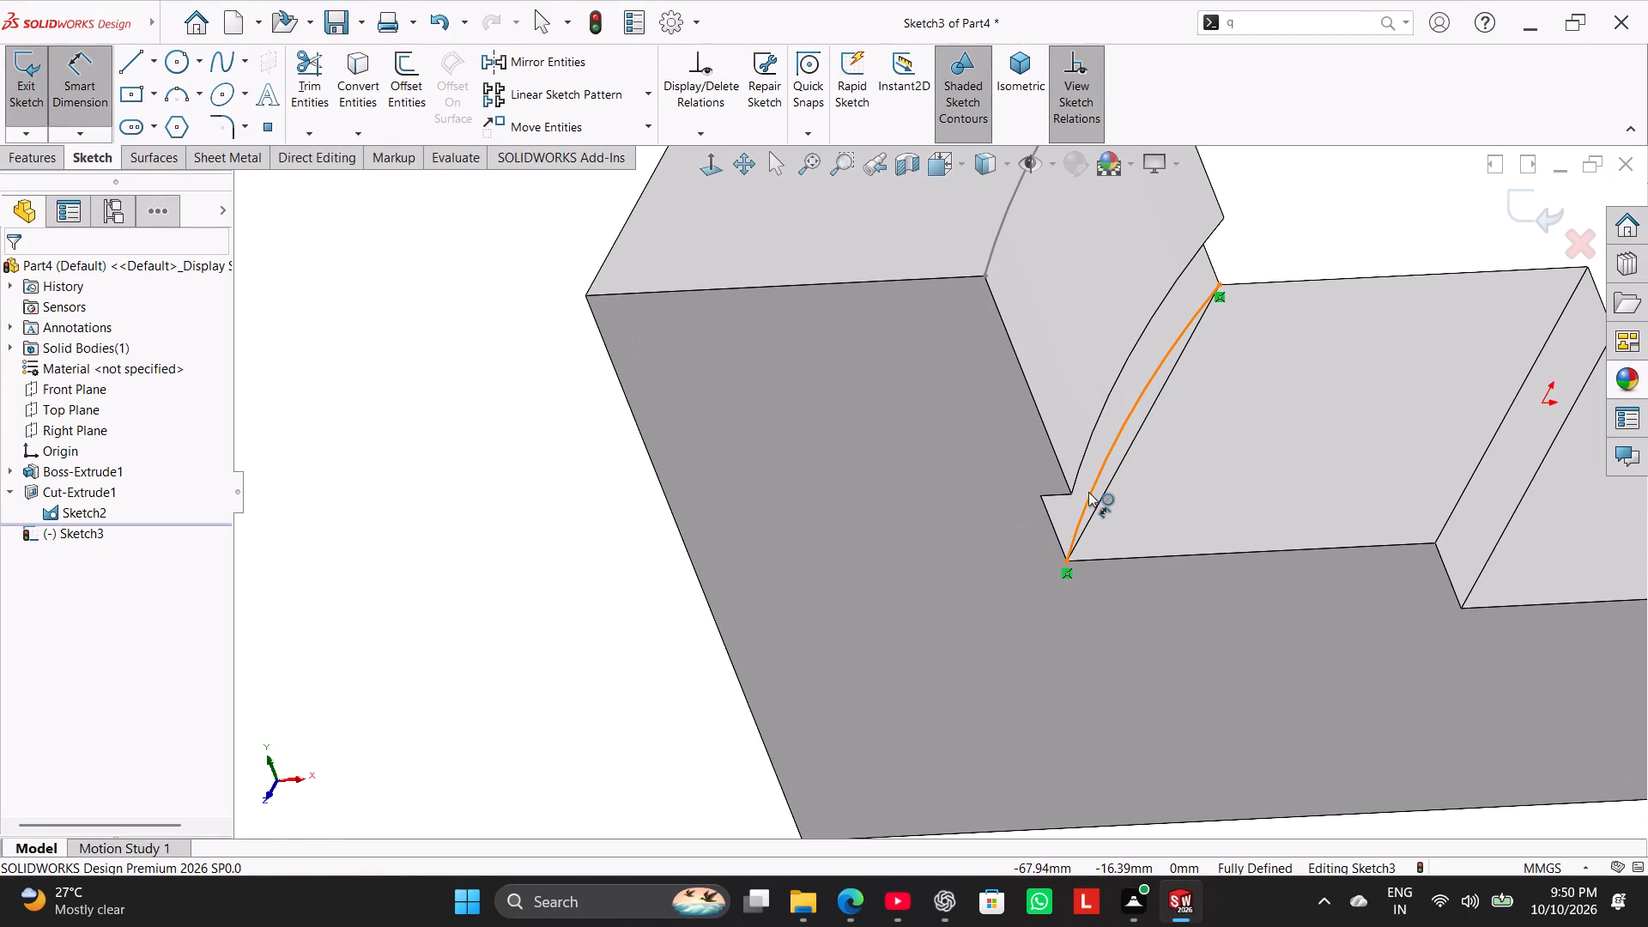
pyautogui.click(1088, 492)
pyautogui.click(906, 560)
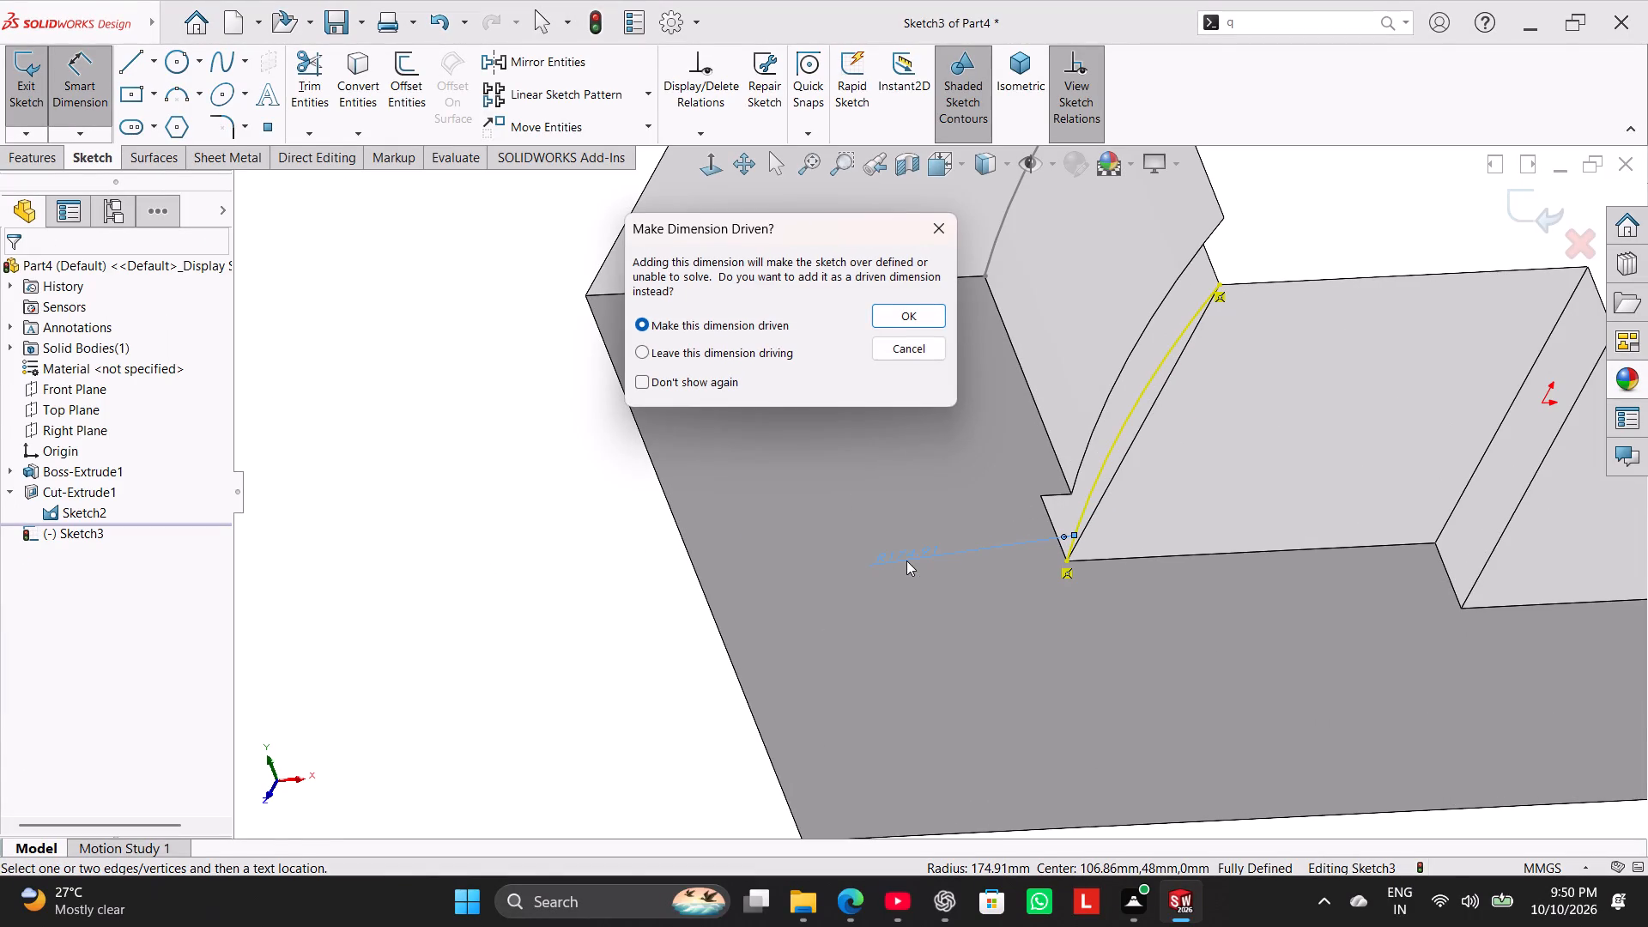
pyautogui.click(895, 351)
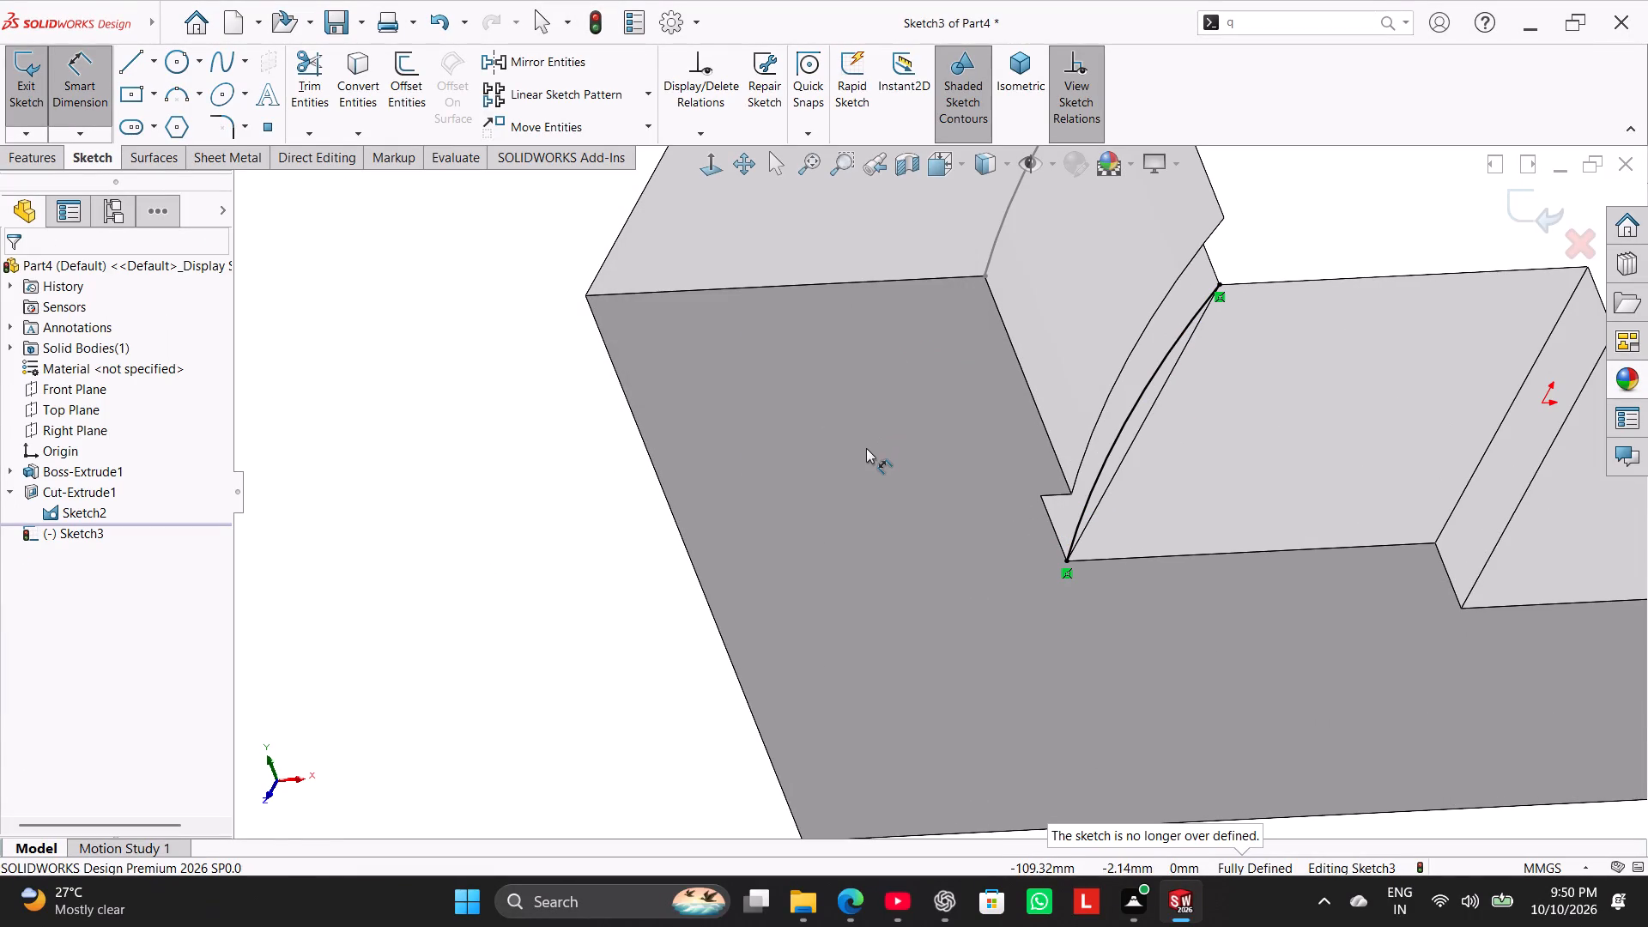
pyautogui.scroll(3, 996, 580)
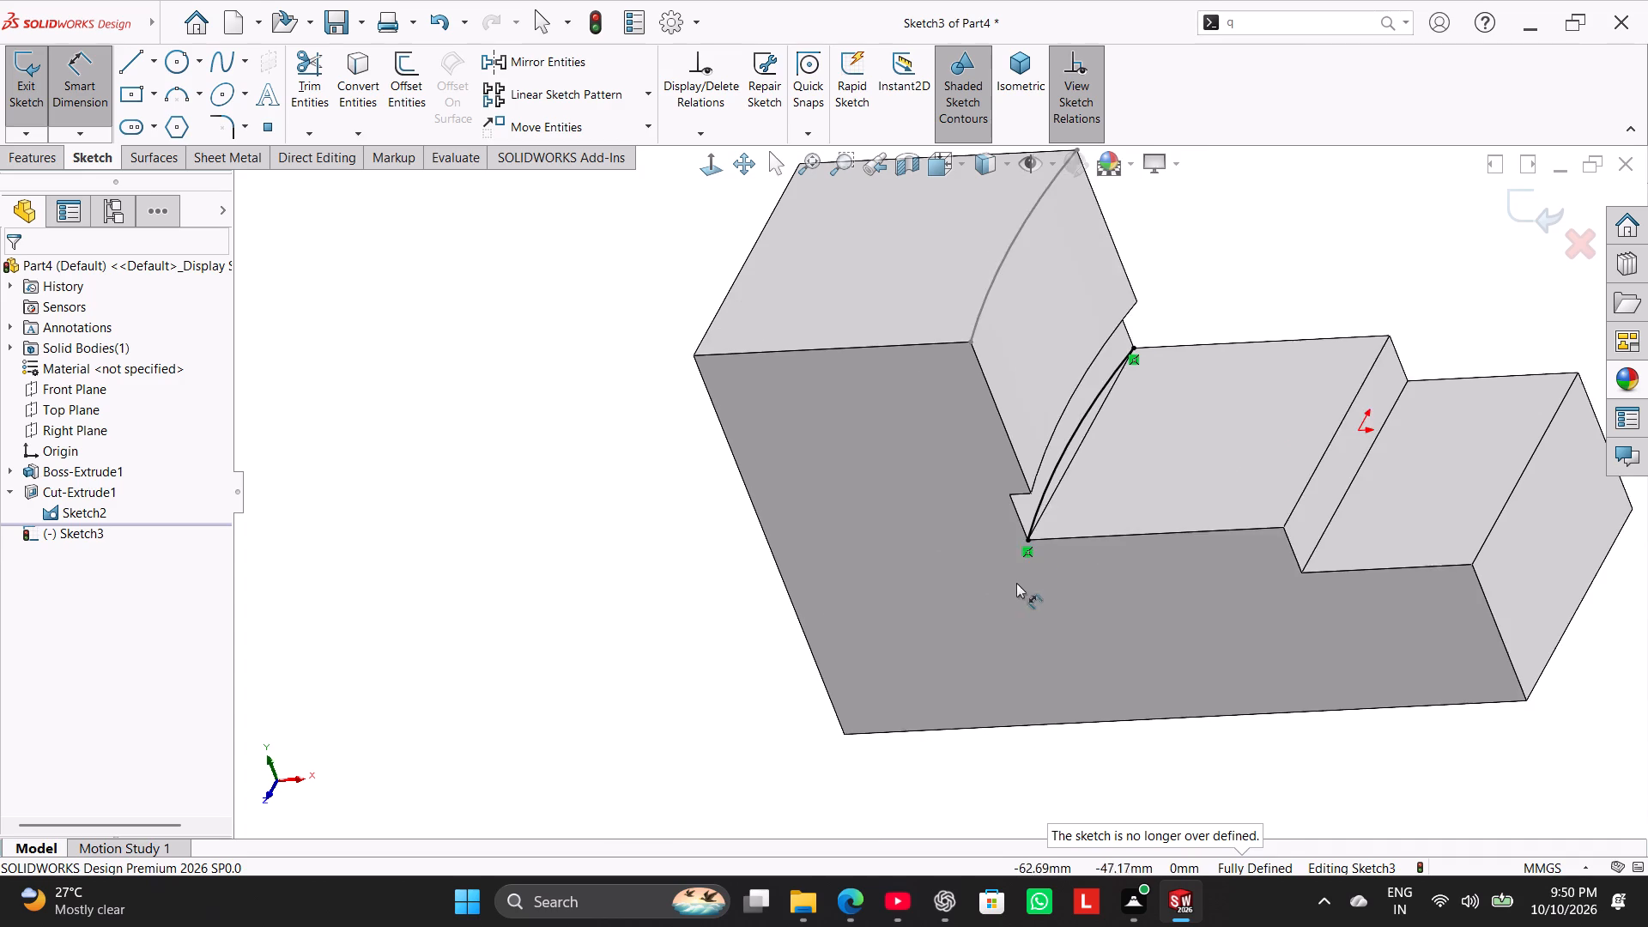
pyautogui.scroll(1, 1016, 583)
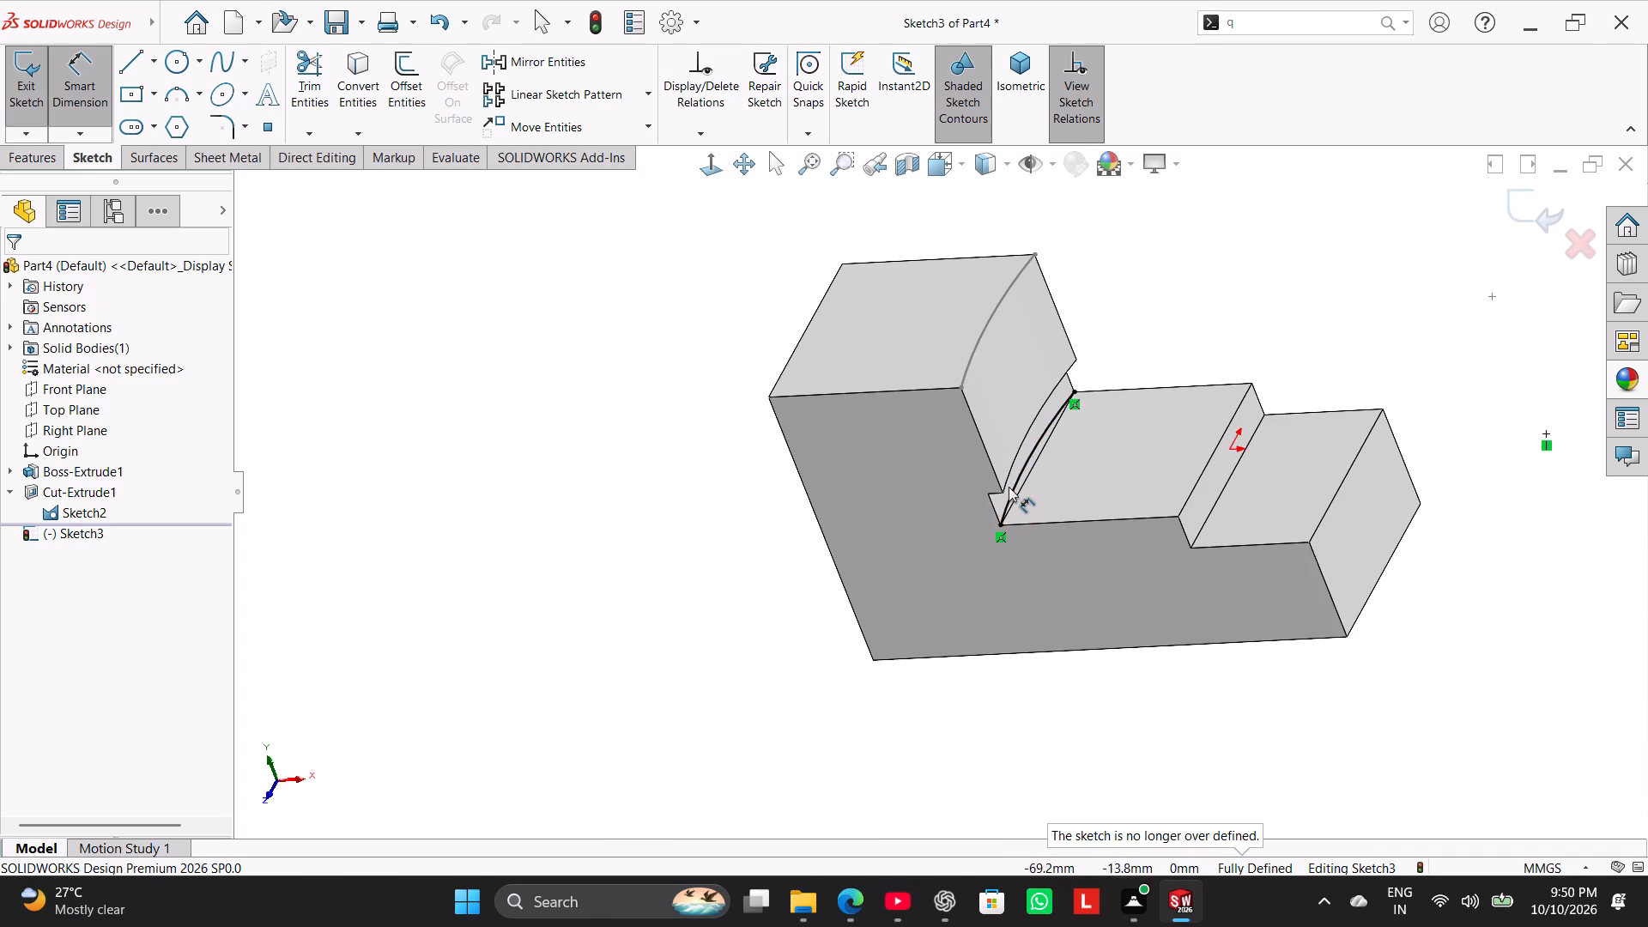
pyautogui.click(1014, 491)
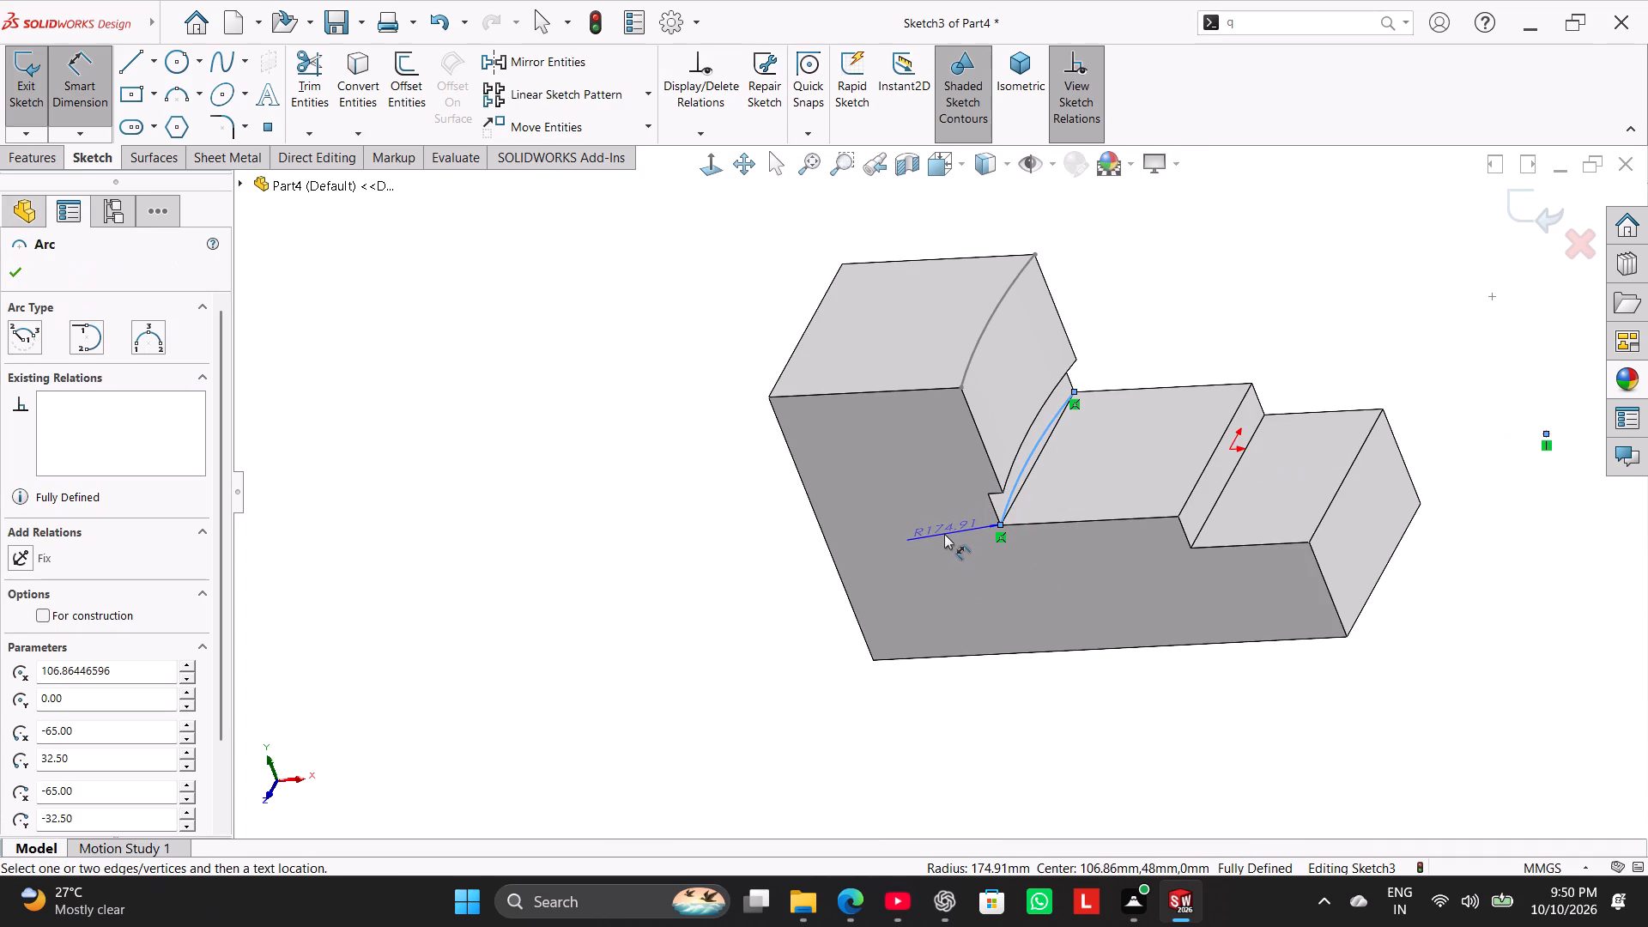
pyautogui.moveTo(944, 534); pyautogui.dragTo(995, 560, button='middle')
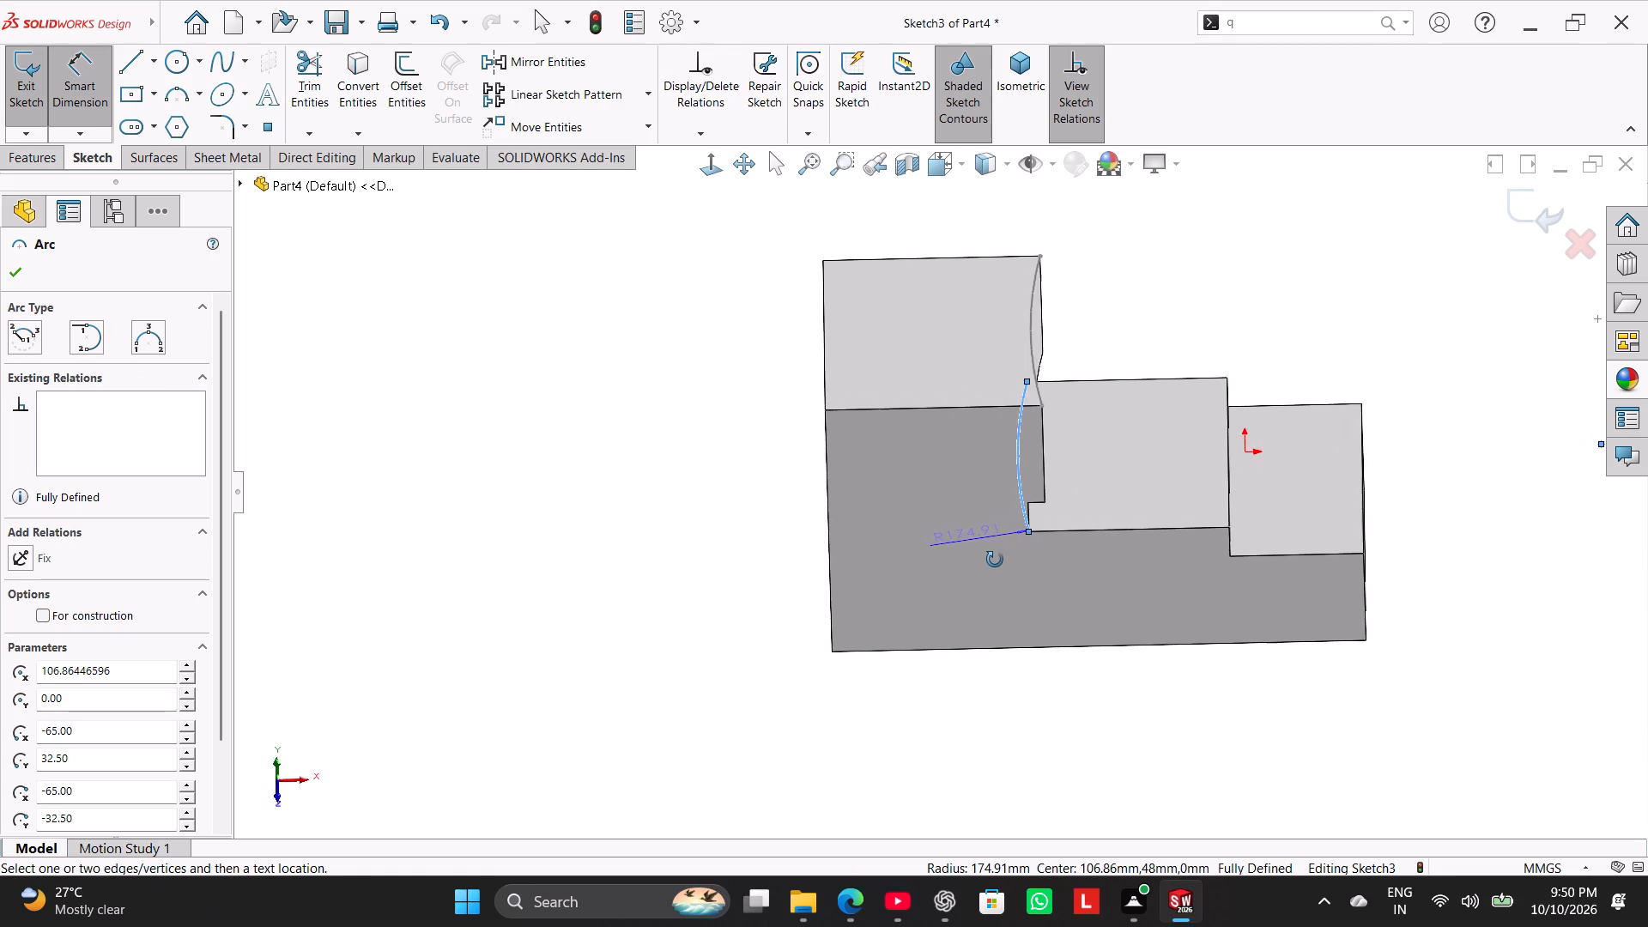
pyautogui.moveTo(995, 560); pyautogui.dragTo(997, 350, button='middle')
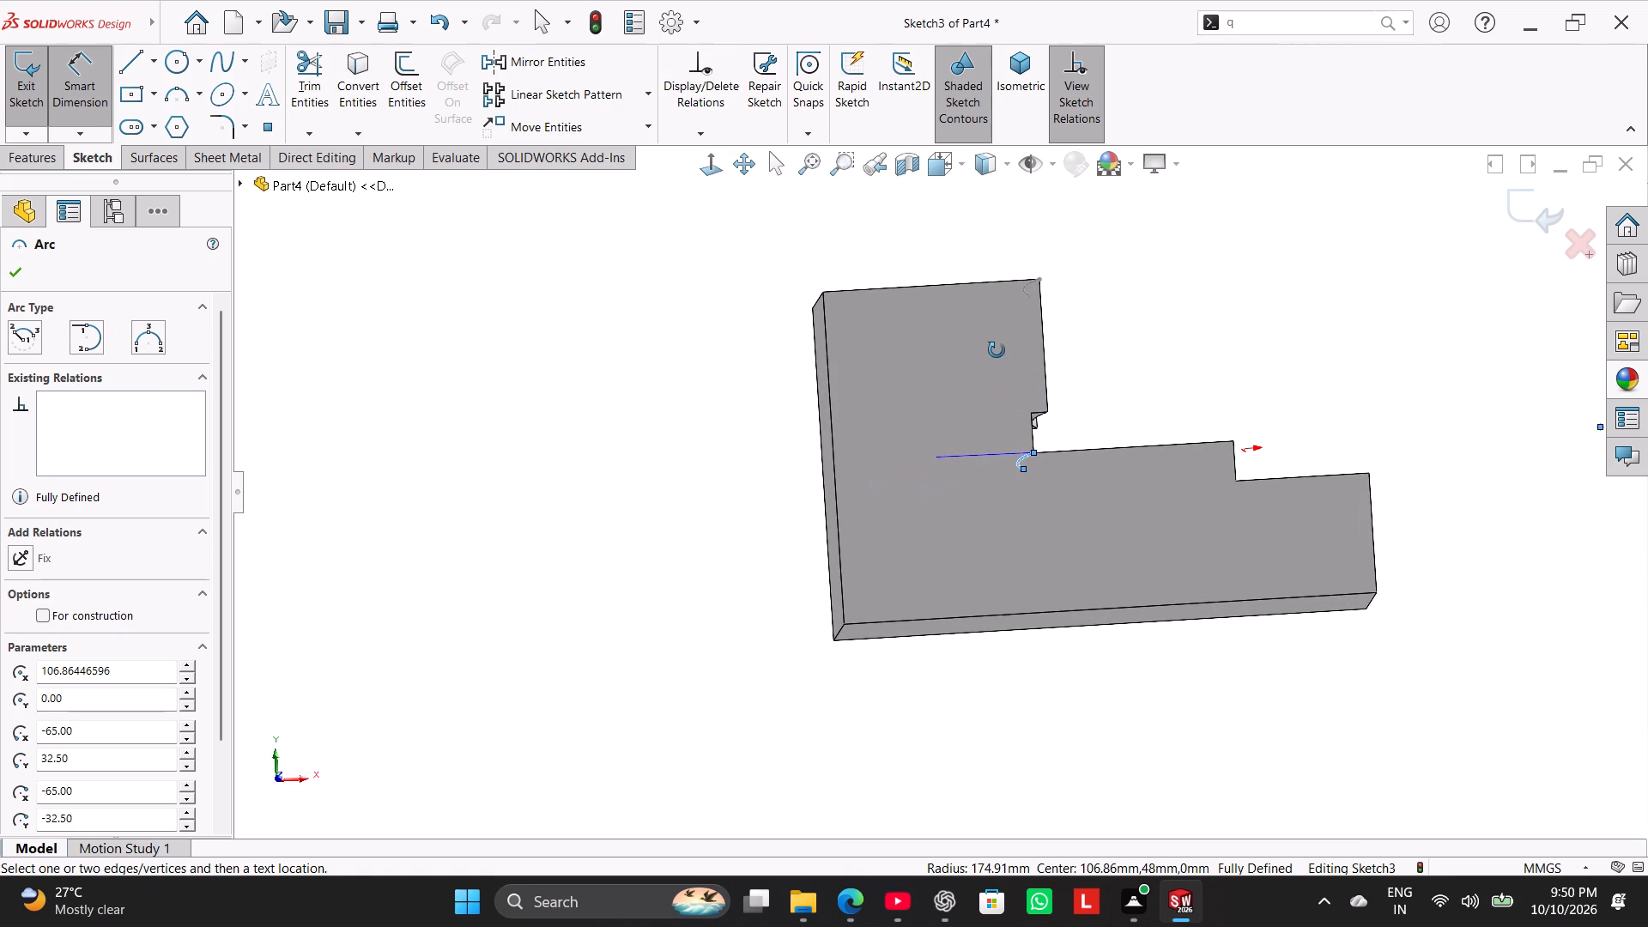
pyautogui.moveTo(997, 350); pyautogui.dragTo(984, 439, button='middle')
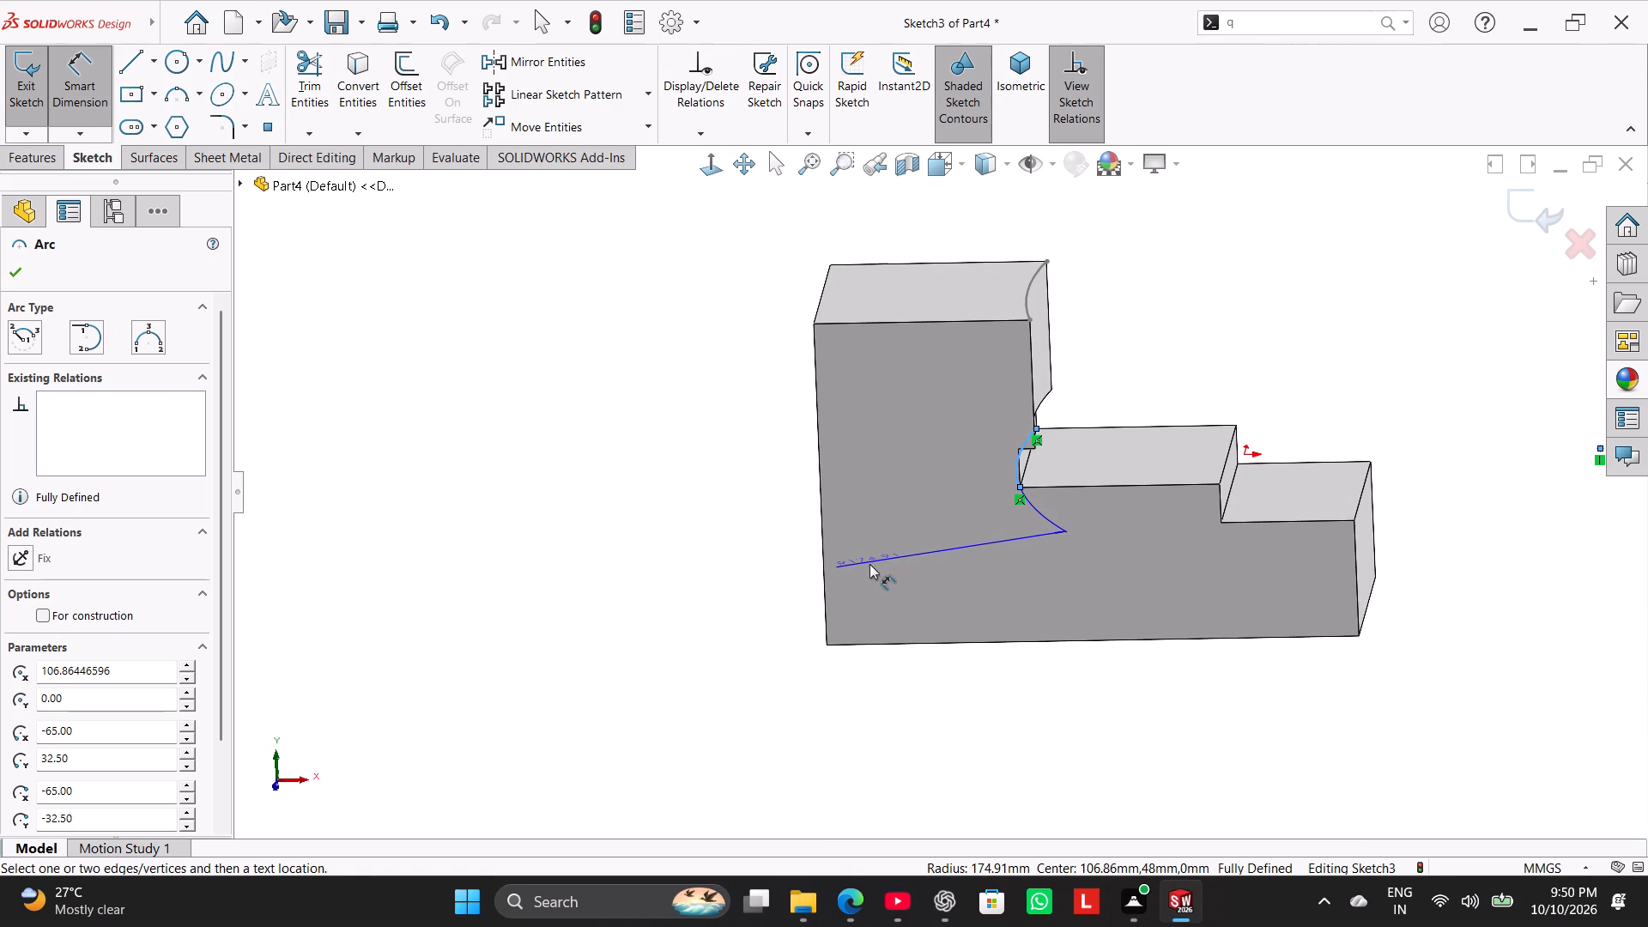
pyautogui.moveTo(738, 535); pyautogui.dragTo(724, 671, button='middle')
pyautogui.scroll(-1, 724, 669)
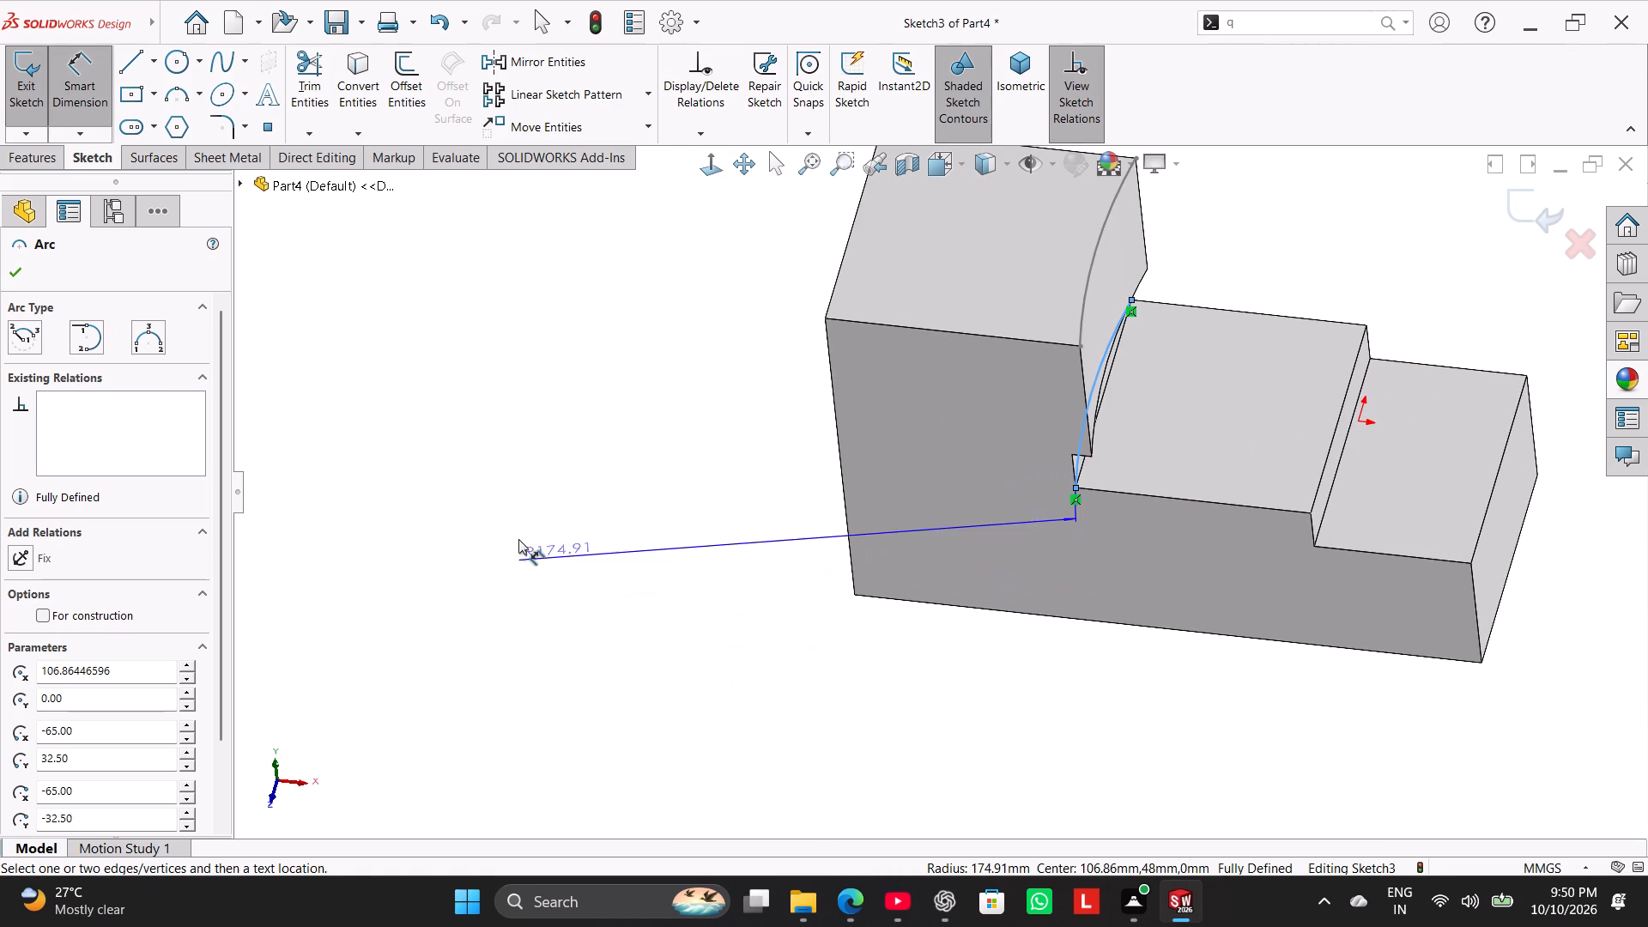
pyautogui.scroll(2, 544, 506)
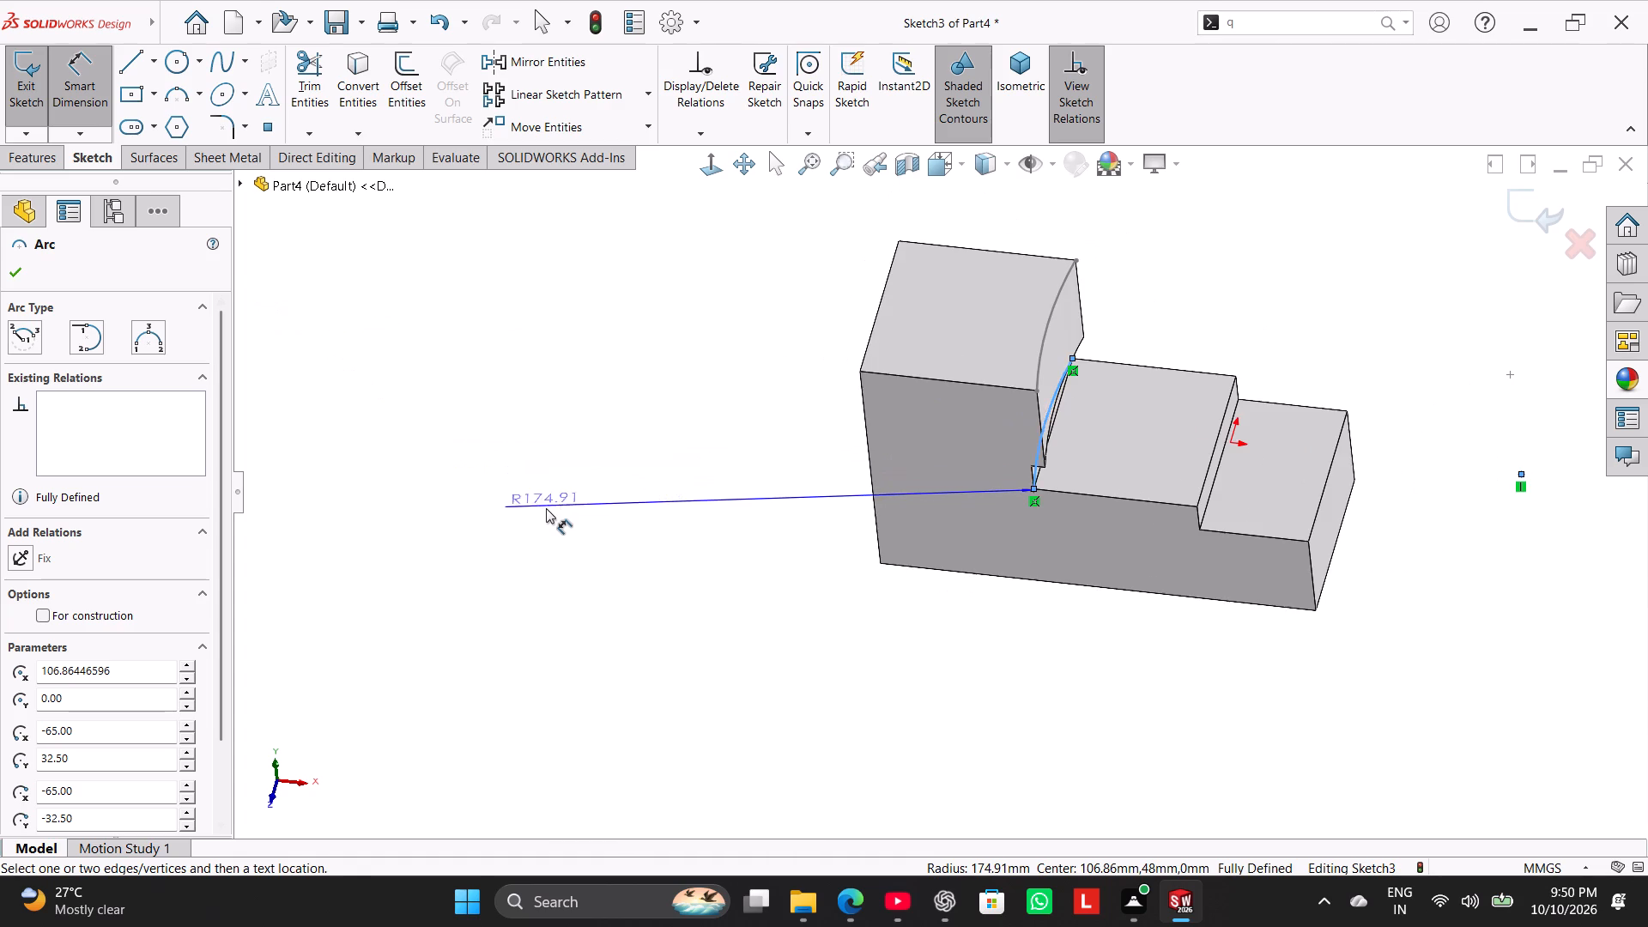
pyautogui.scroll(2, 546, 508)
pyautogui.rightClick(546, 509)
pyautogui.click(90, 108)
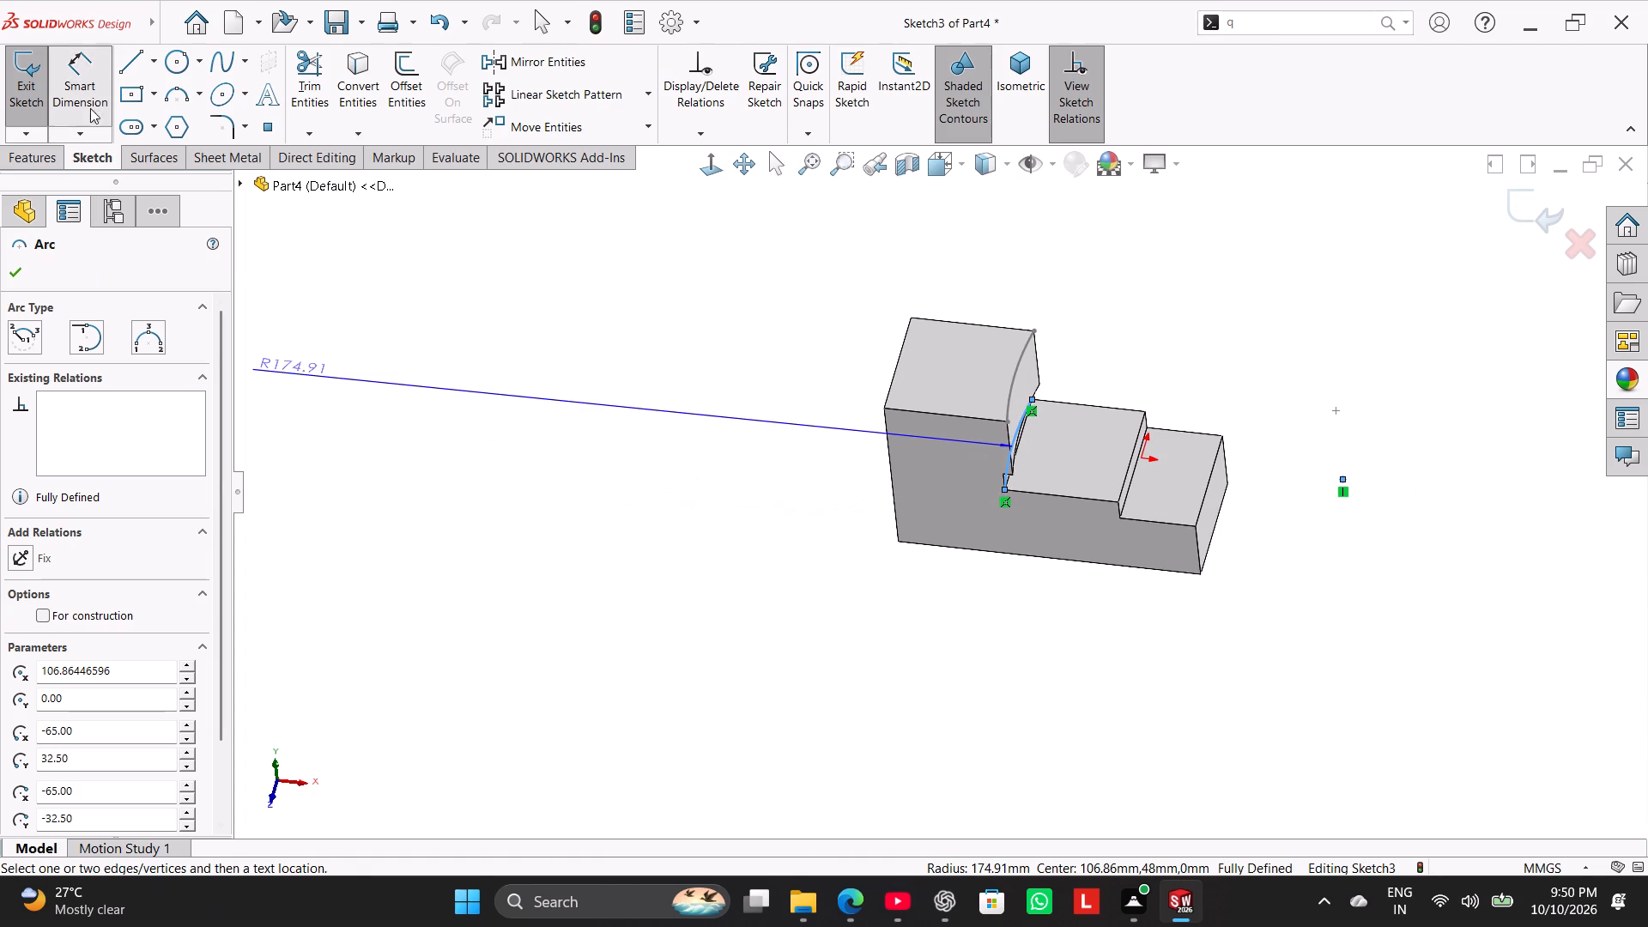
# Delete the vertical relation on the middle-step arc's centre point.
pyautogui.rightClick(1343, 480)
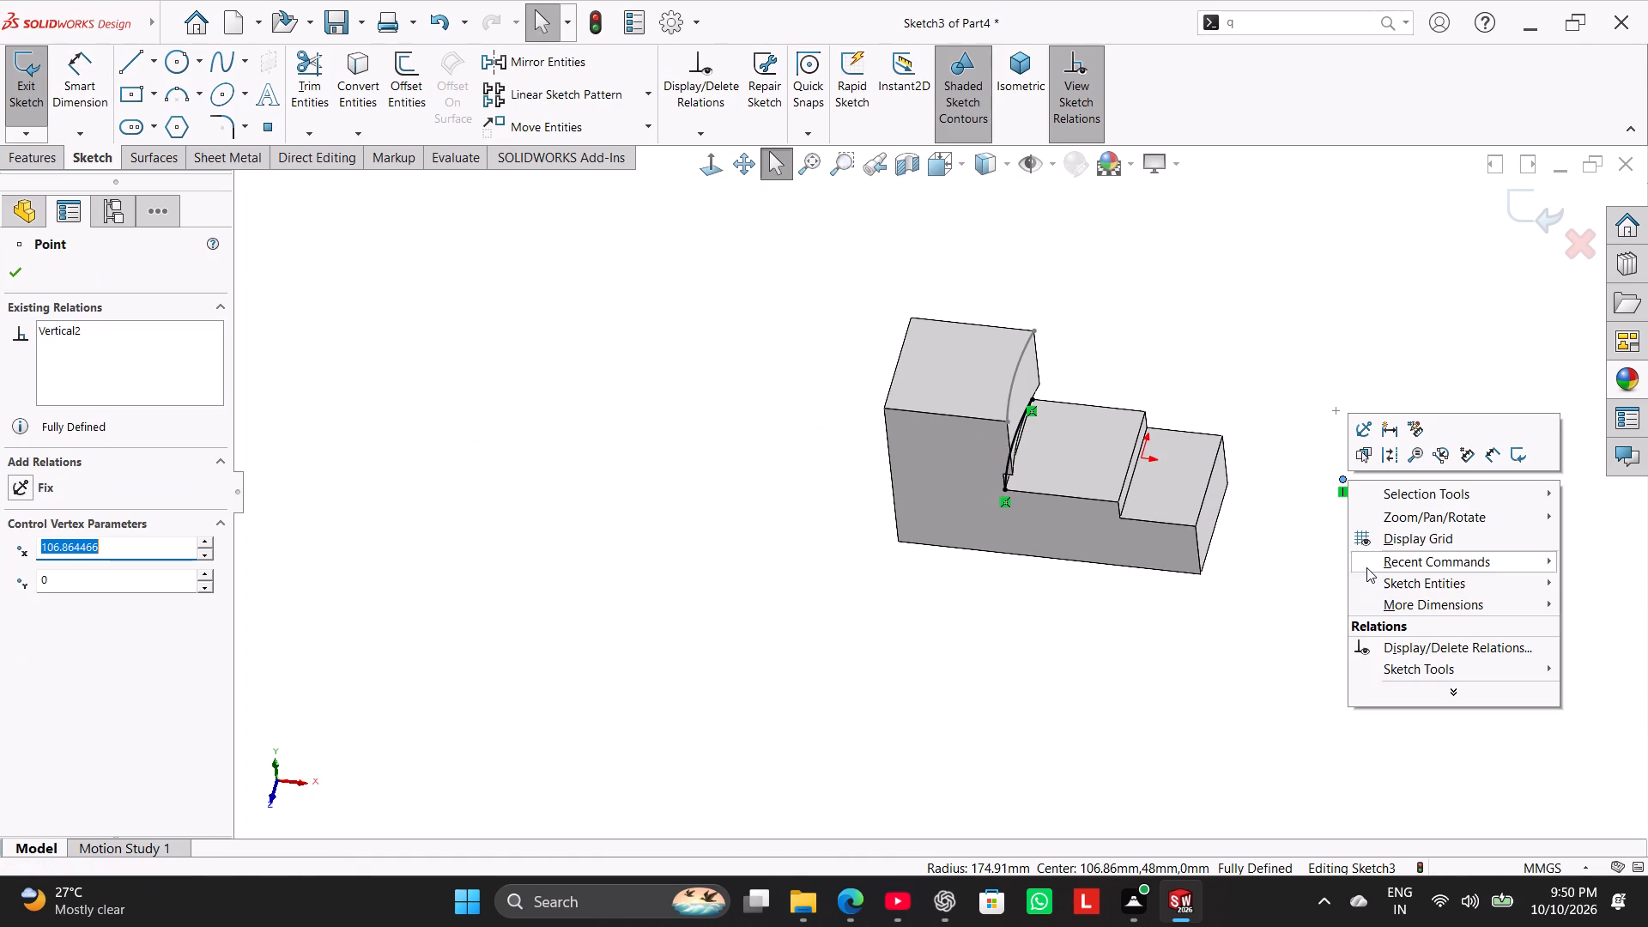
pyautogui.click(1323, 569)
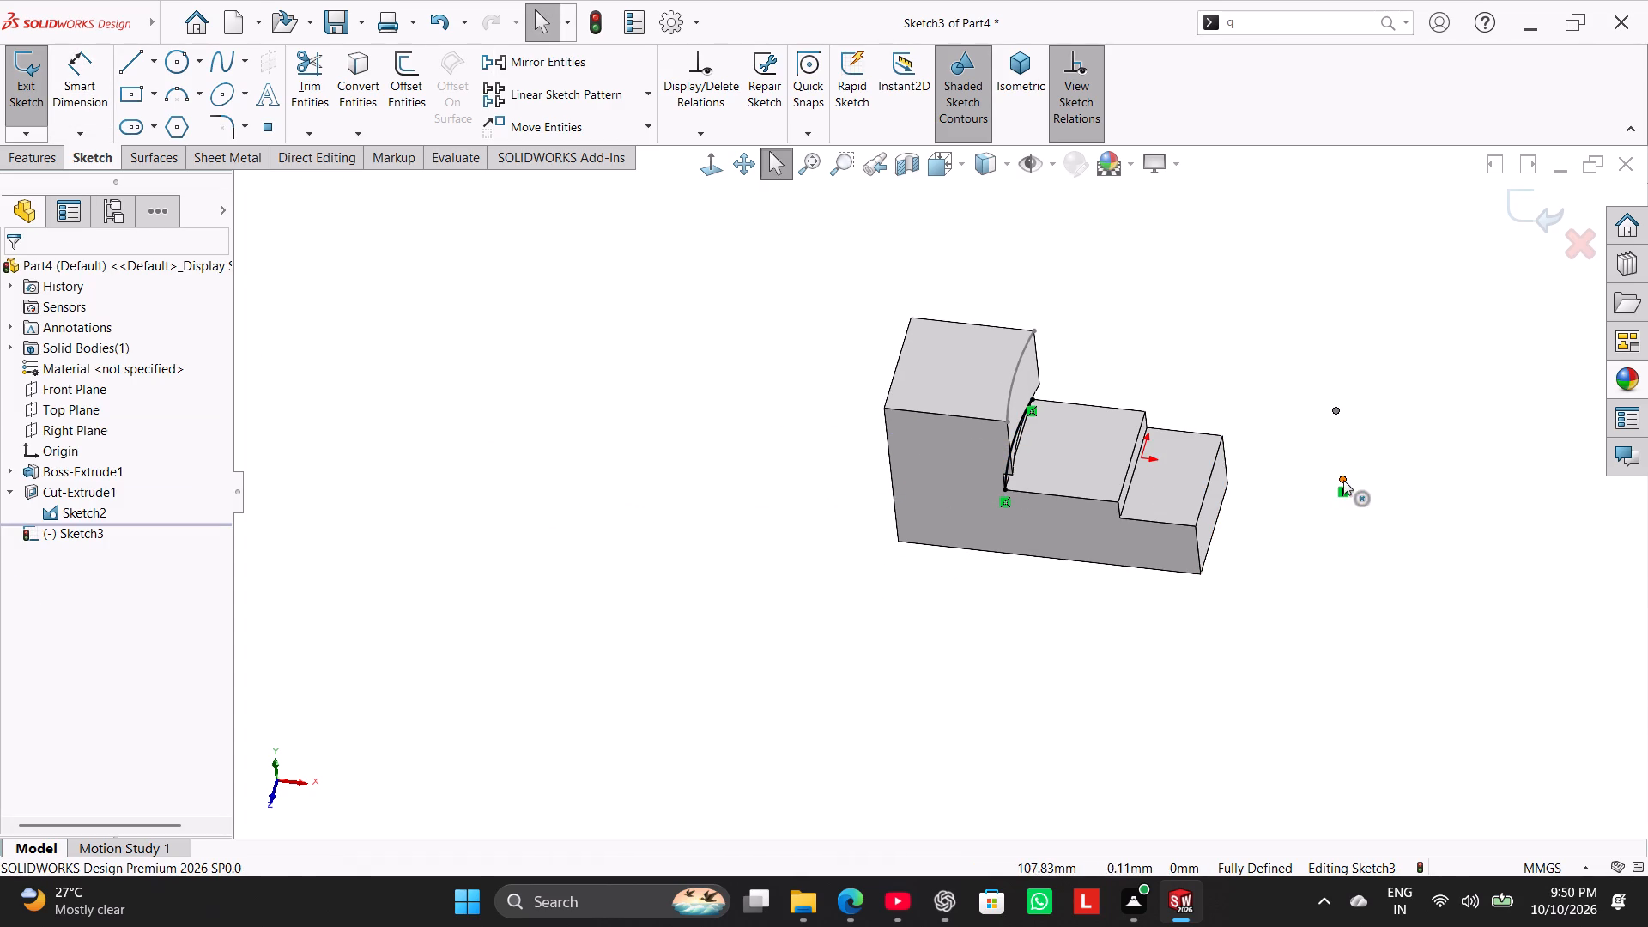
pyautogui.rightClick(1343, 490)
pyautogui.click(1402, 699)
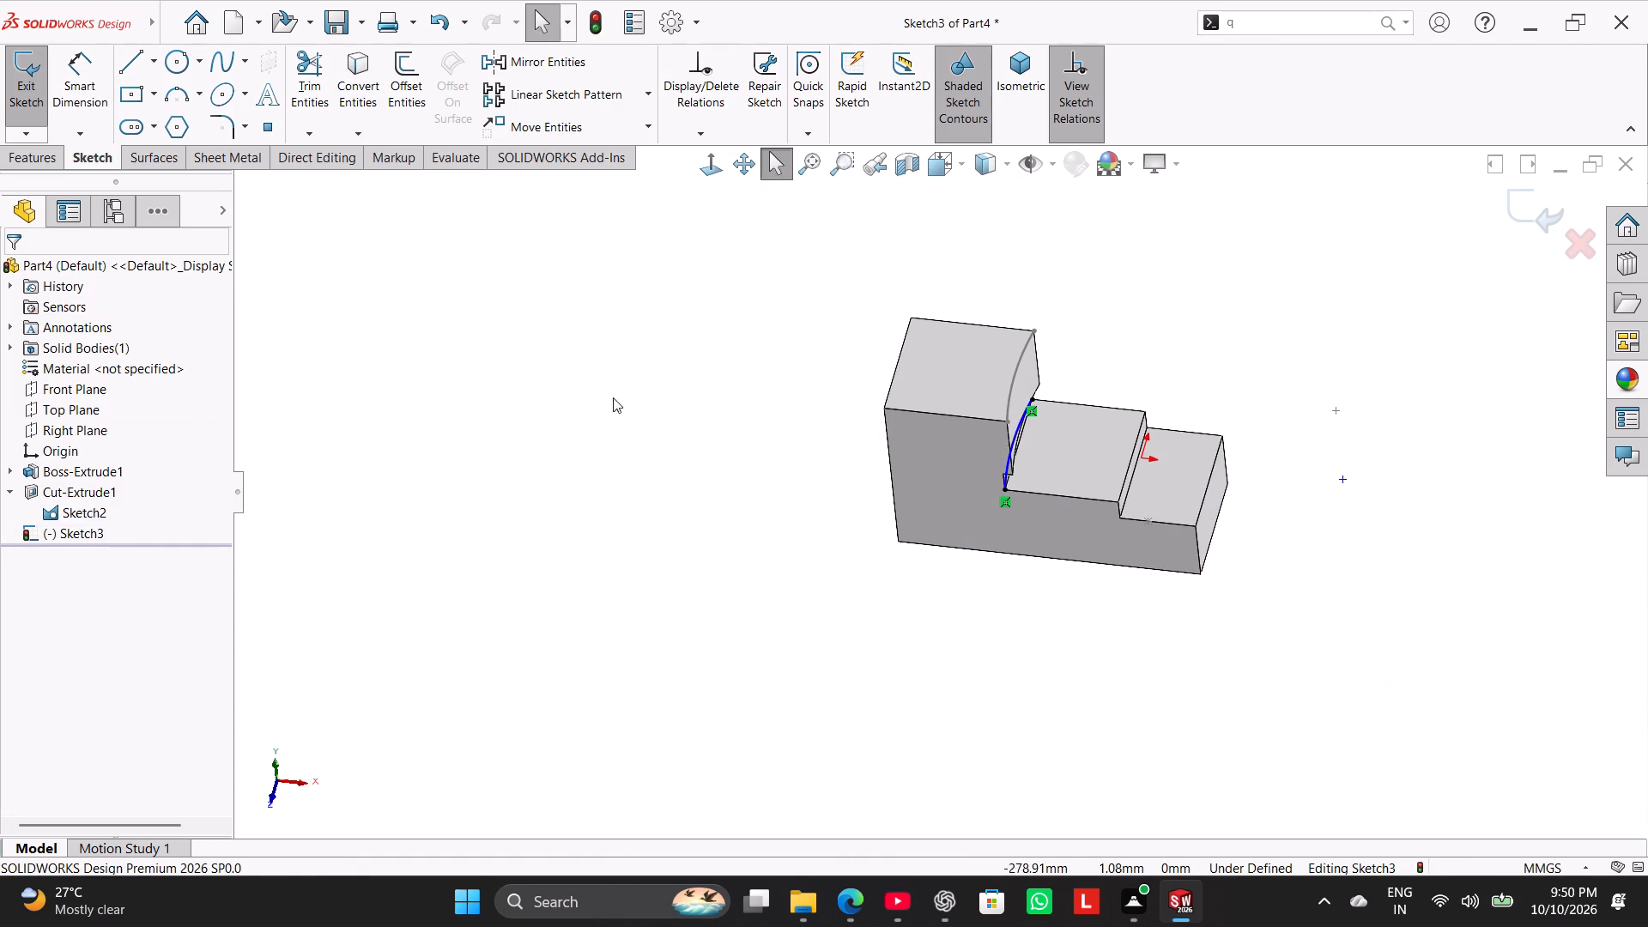
# Dimension the middle-step arc's radius and set it to 175 mm.
pyautogui.click(71, 88)
pyautogui.scroll(-4, 997, 645)
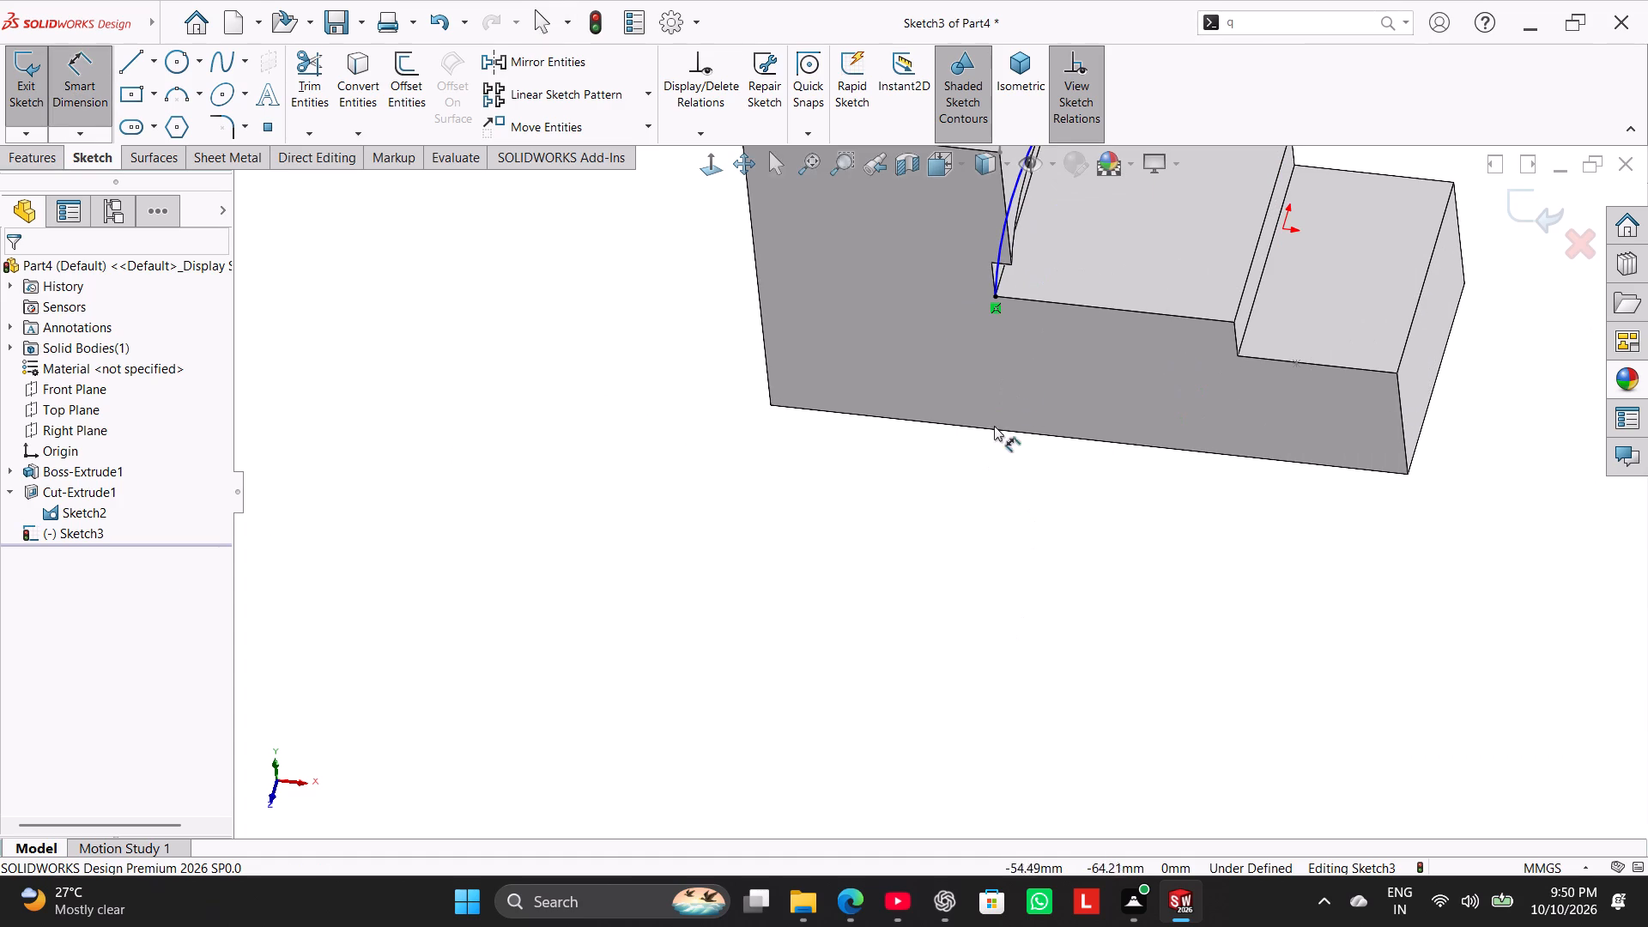
pyautogui.click(995, 277)
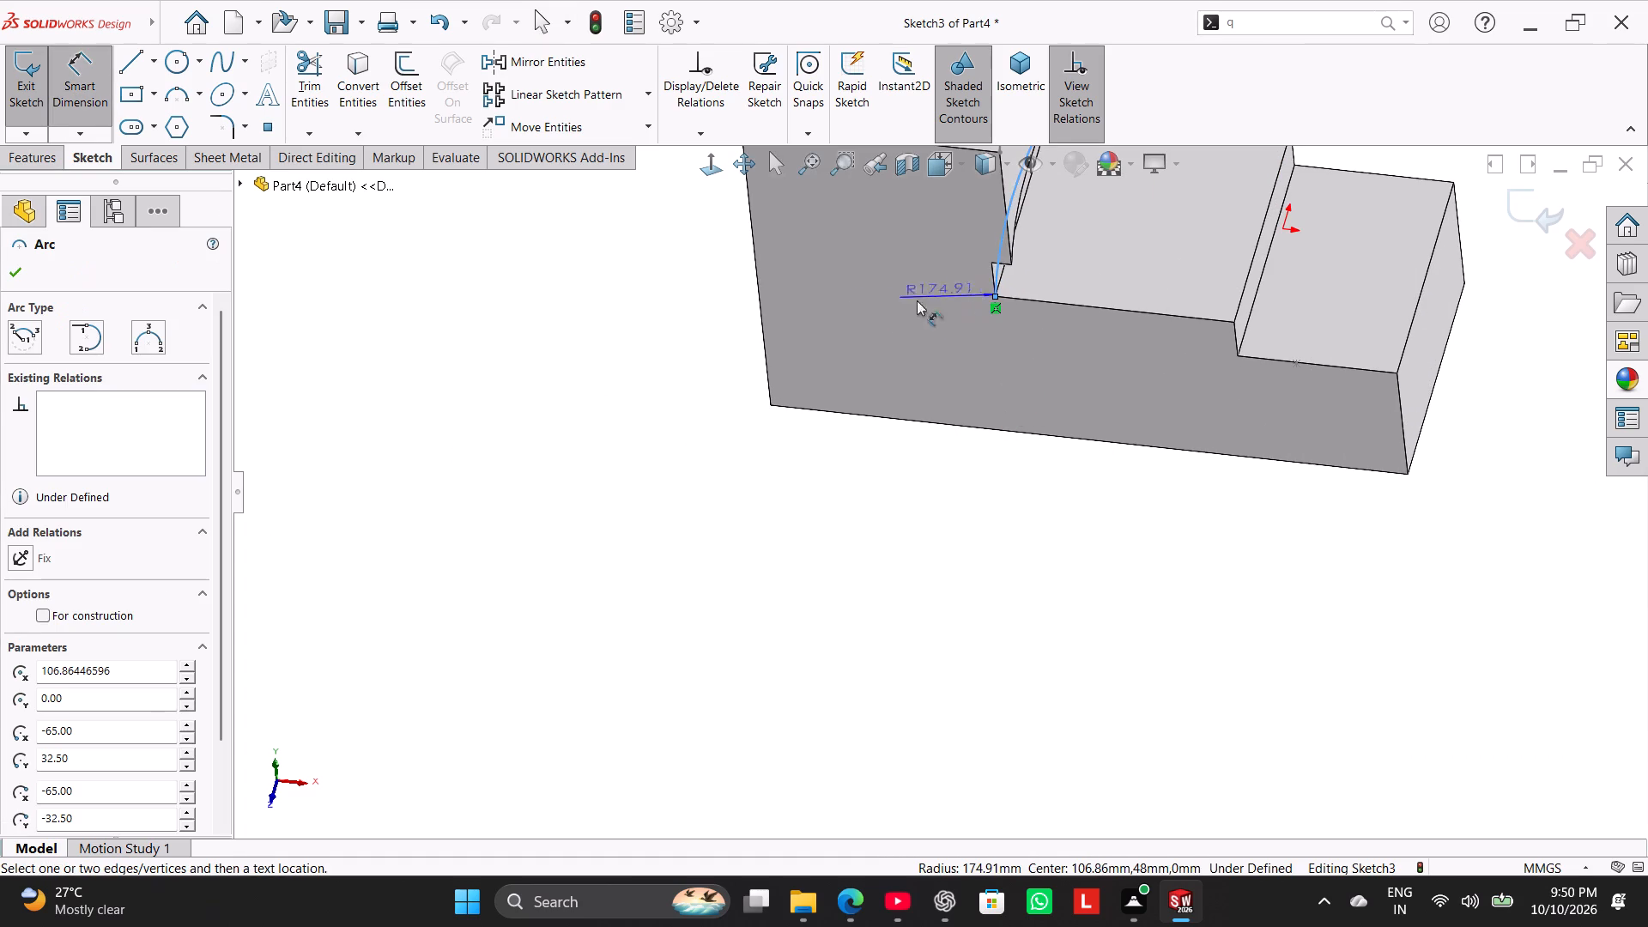
pyautogui.click(671, 343)
pyautogui.press('1')
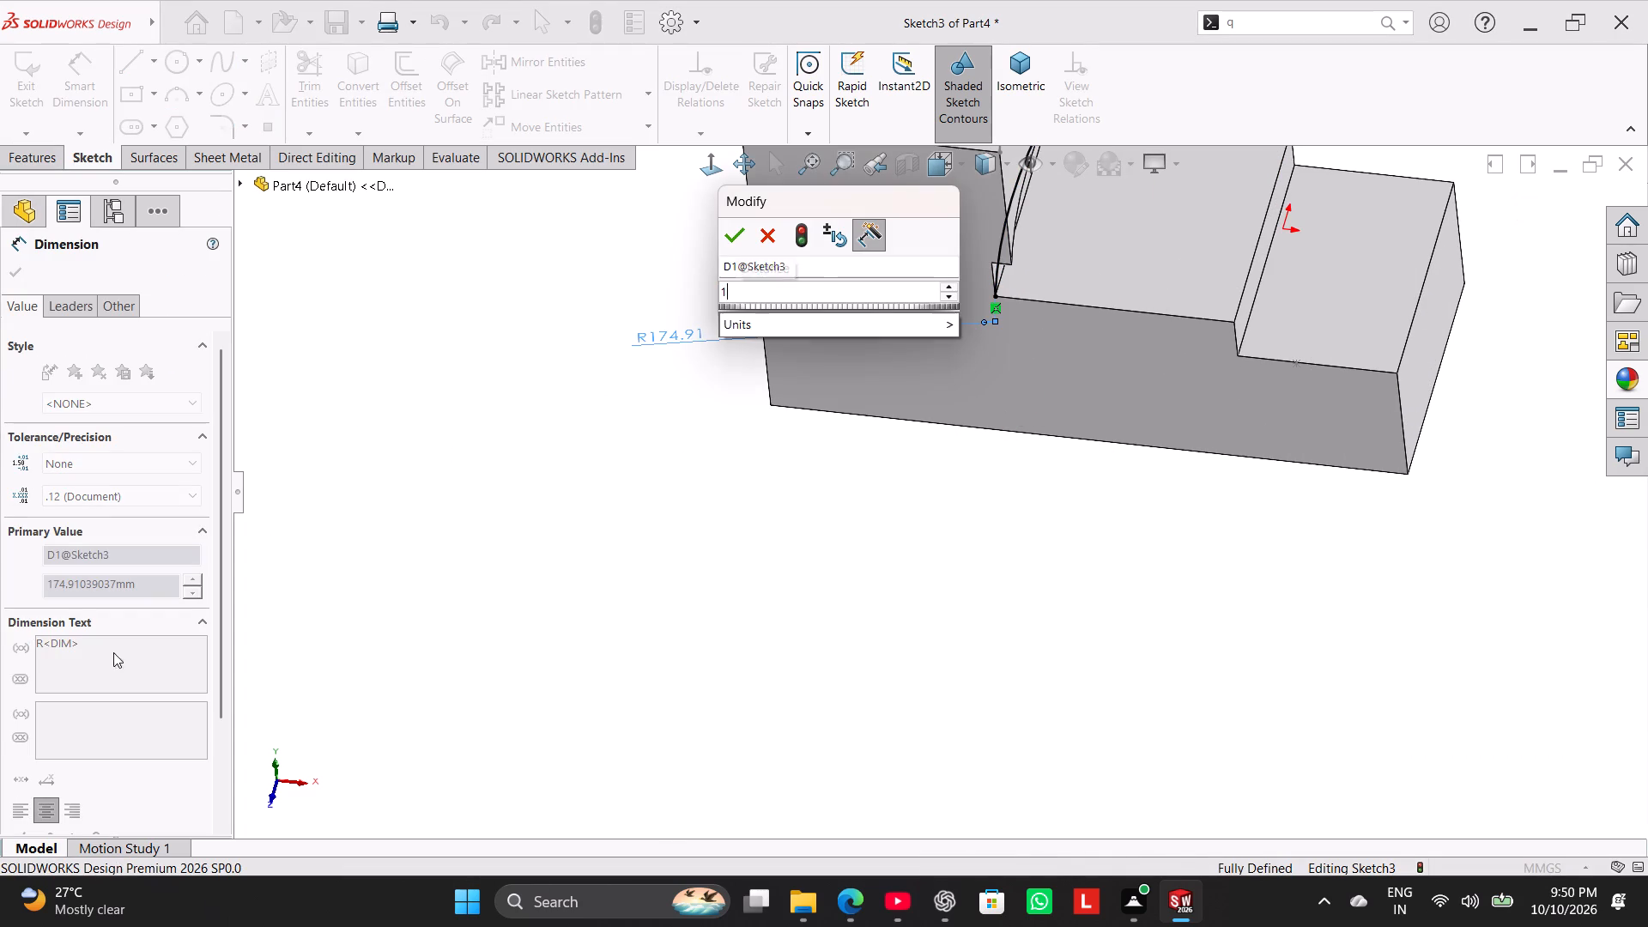
pyautogui.press('7')
pyautogui.press('5')
pyautogui.press('Return')
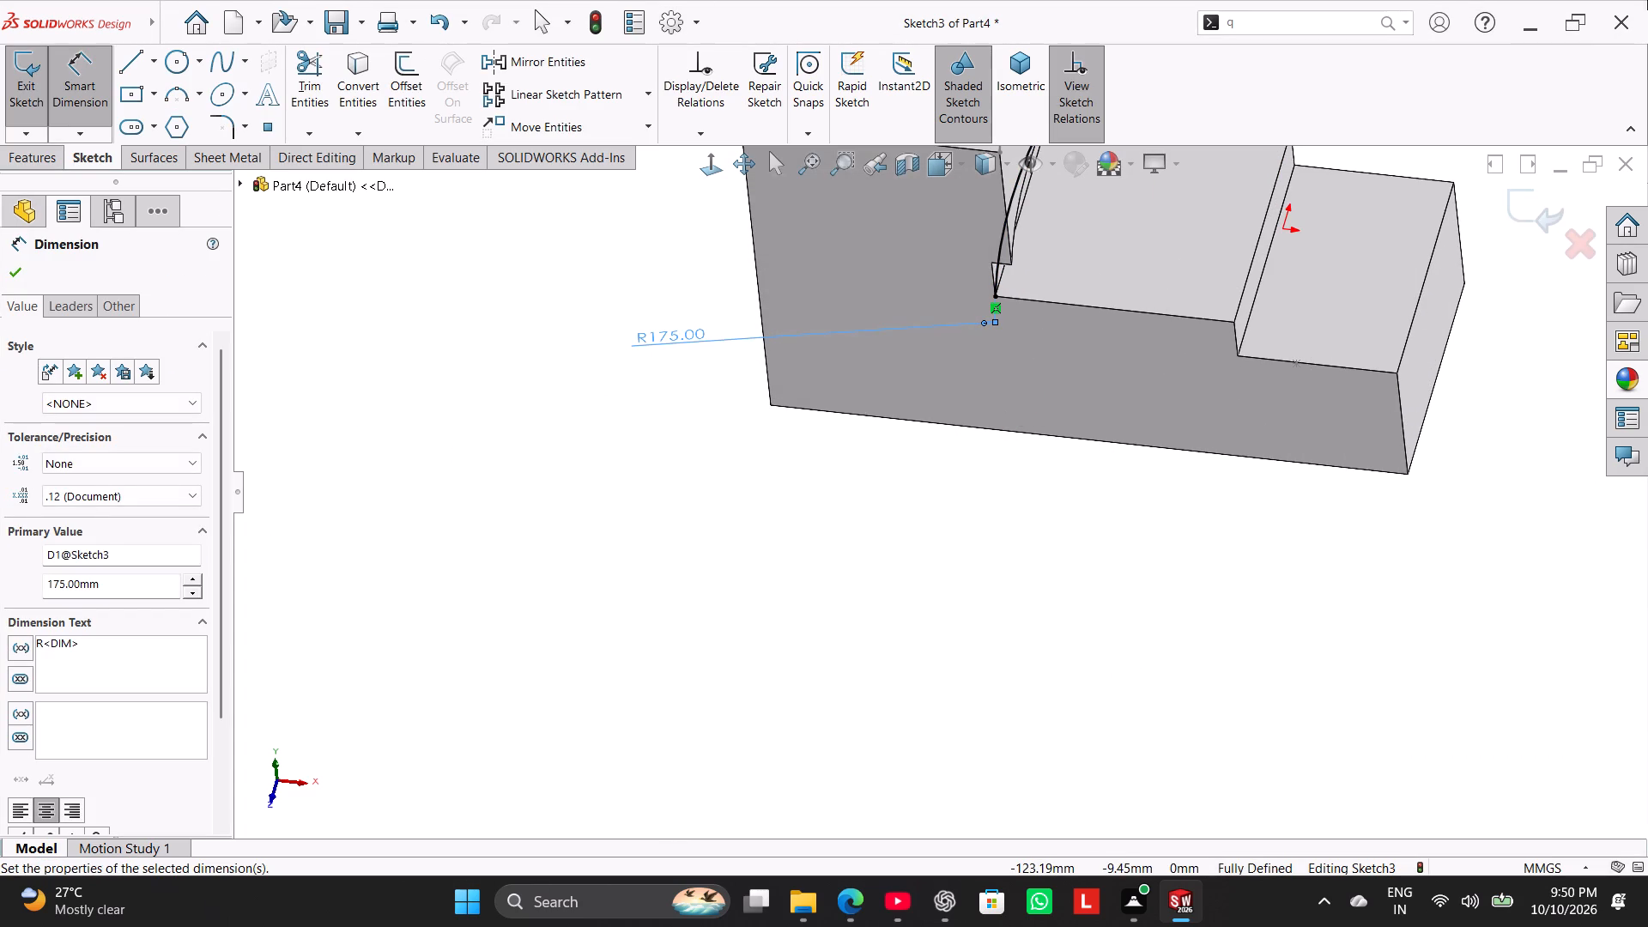
pyautogui.rightClick(935, 555)
pyautogui.moveTo(1011, 603); pyautogui.dragTo(1001, 611)
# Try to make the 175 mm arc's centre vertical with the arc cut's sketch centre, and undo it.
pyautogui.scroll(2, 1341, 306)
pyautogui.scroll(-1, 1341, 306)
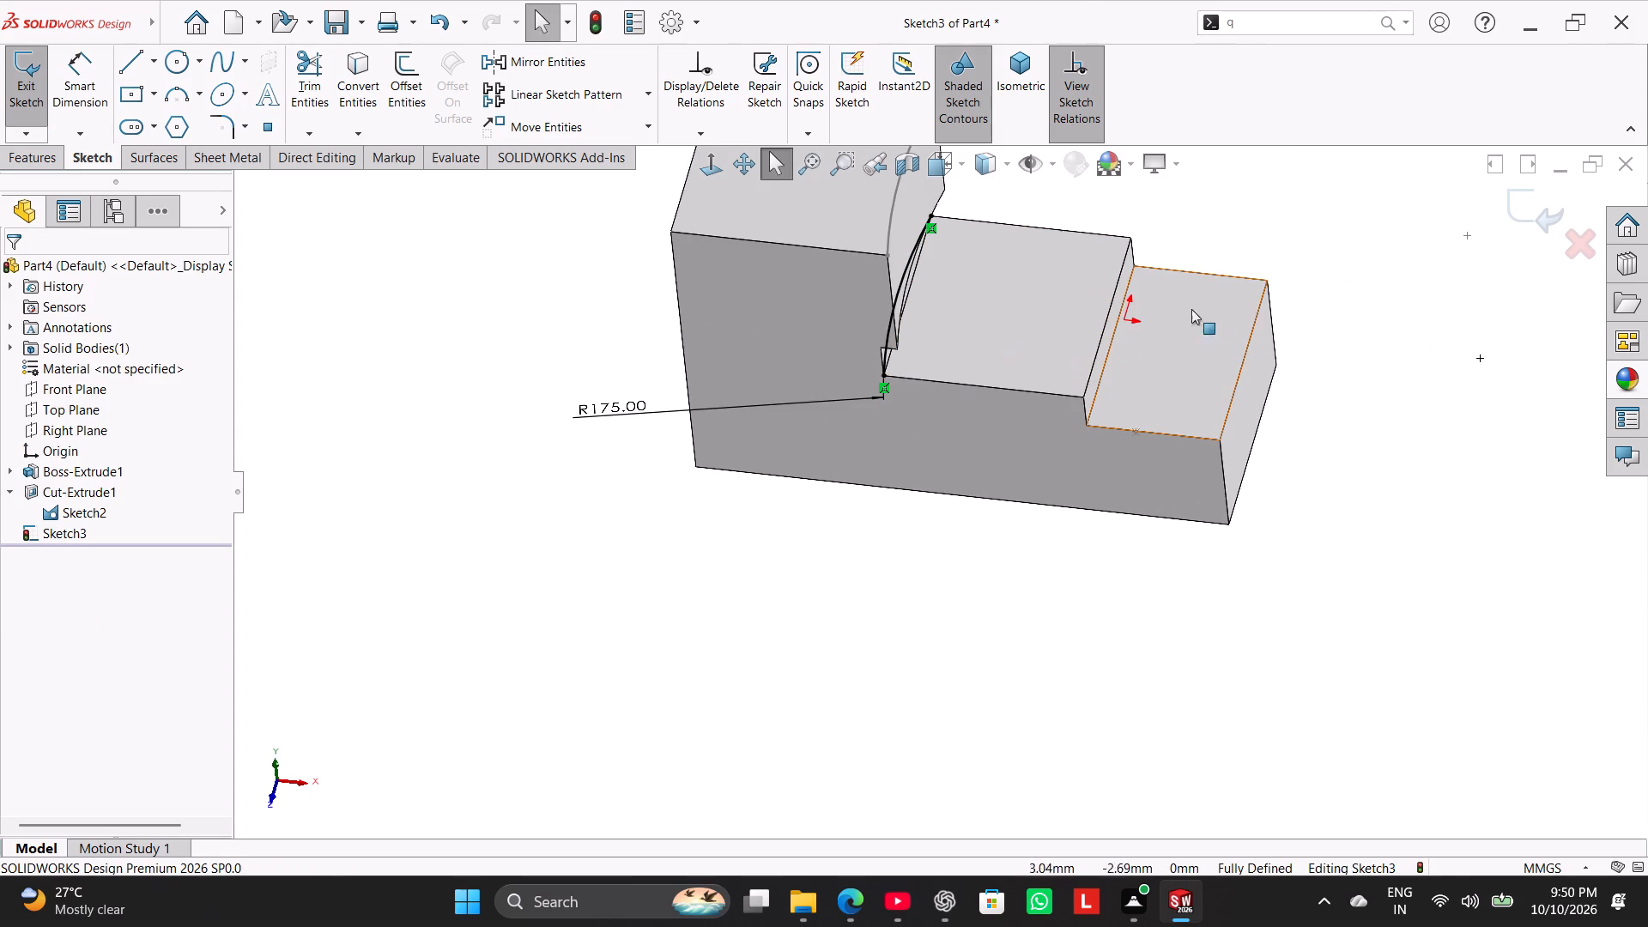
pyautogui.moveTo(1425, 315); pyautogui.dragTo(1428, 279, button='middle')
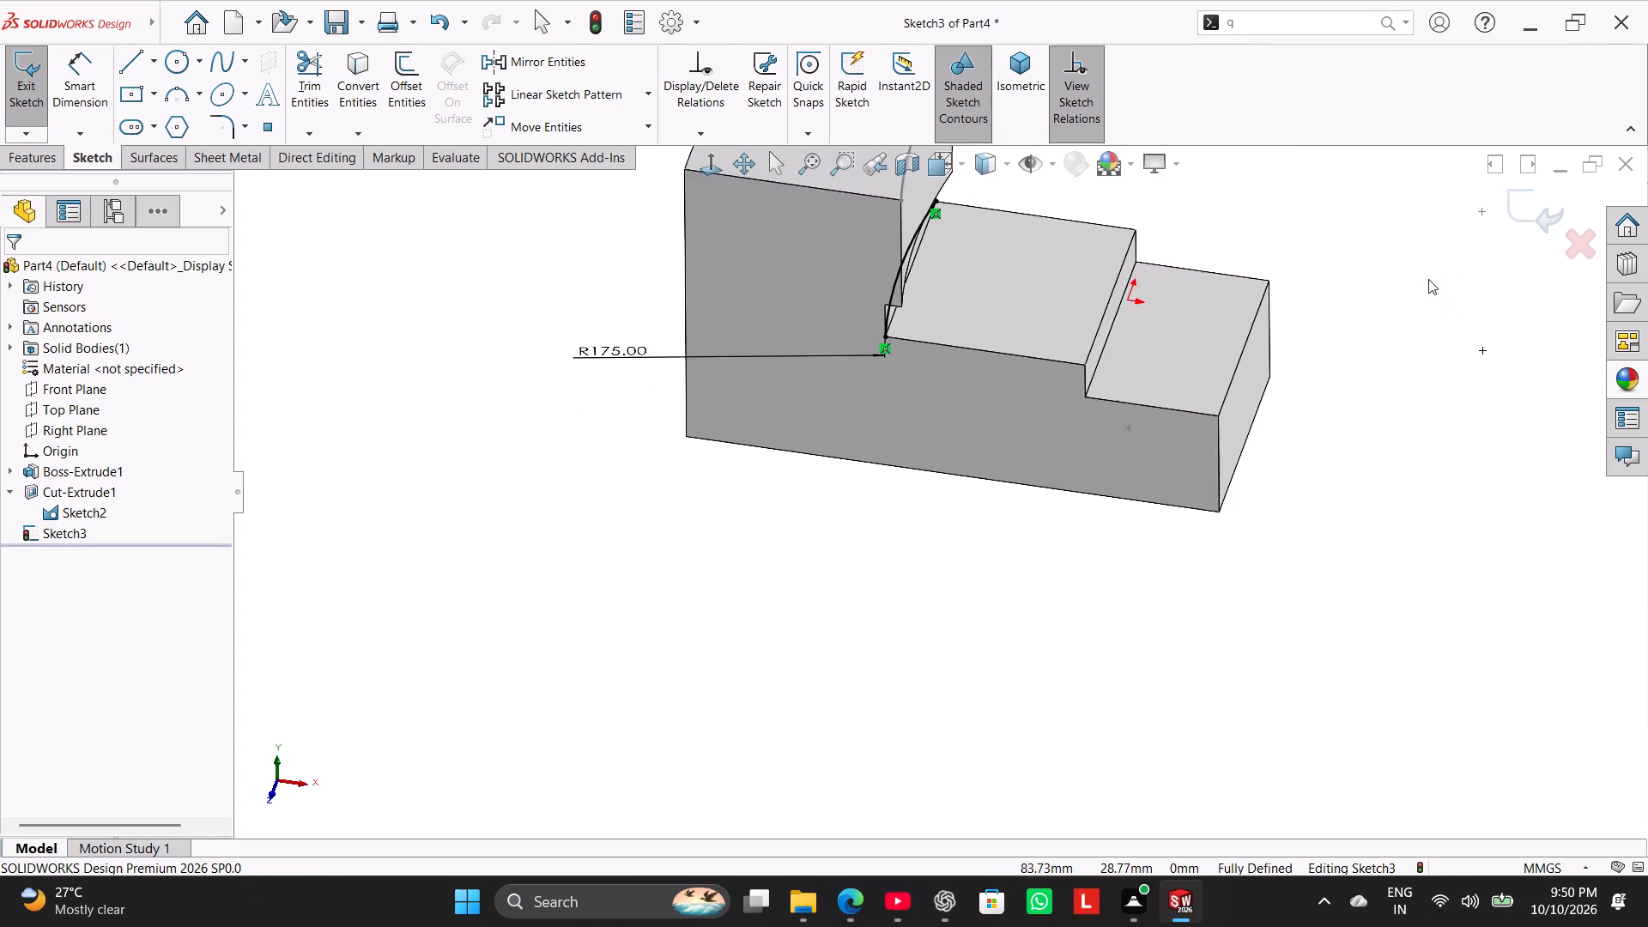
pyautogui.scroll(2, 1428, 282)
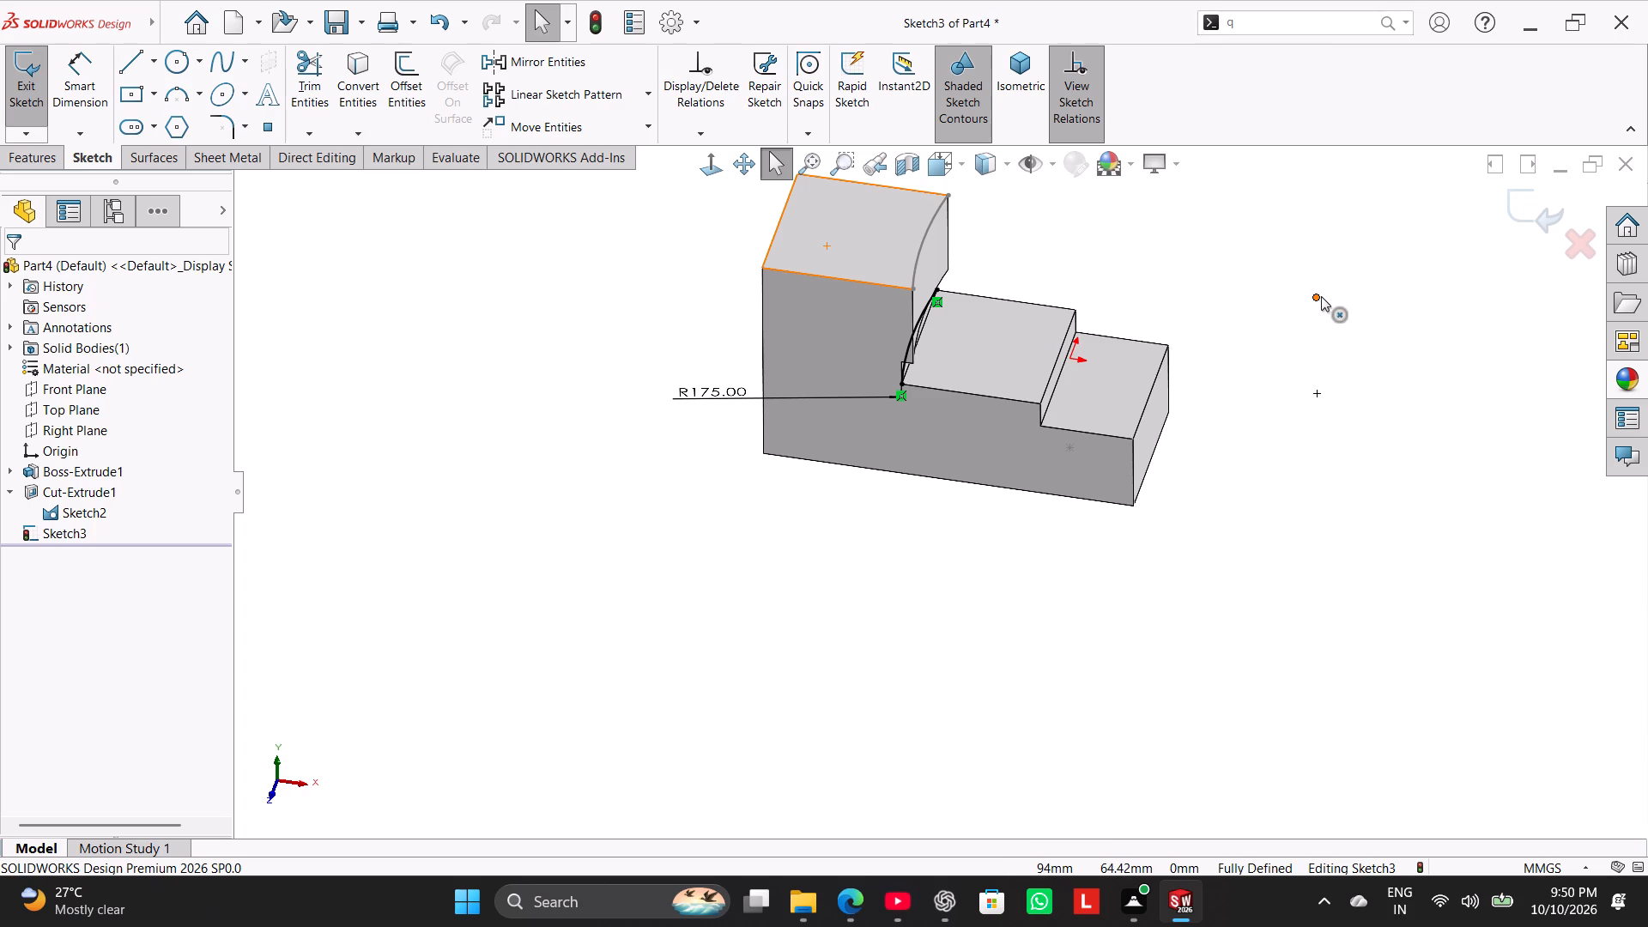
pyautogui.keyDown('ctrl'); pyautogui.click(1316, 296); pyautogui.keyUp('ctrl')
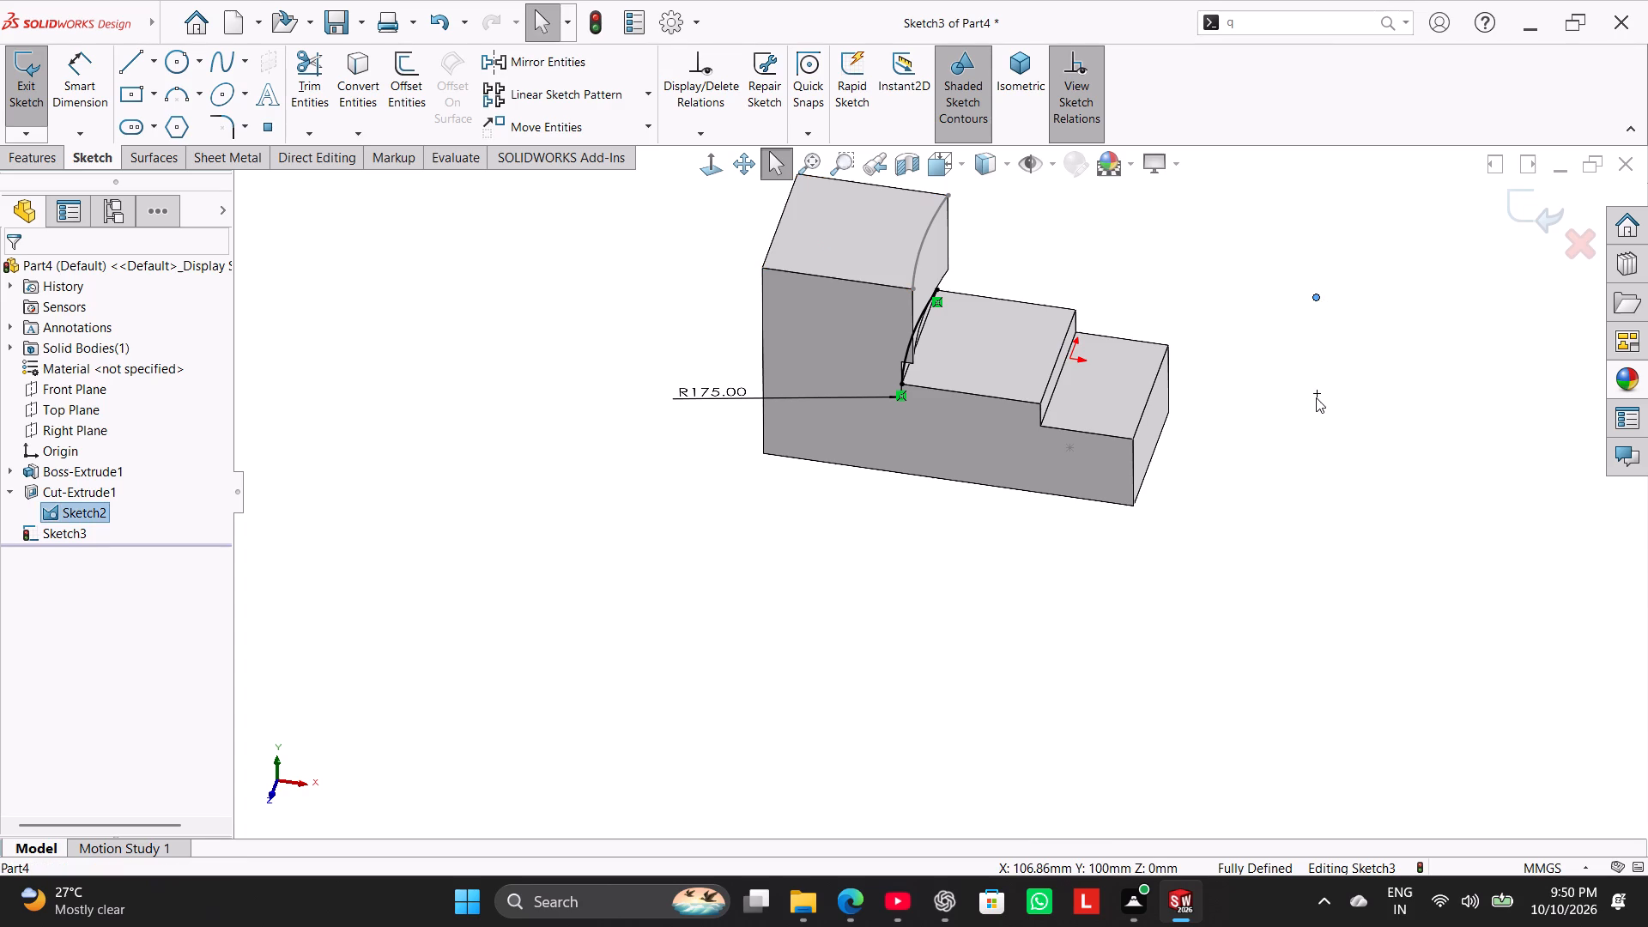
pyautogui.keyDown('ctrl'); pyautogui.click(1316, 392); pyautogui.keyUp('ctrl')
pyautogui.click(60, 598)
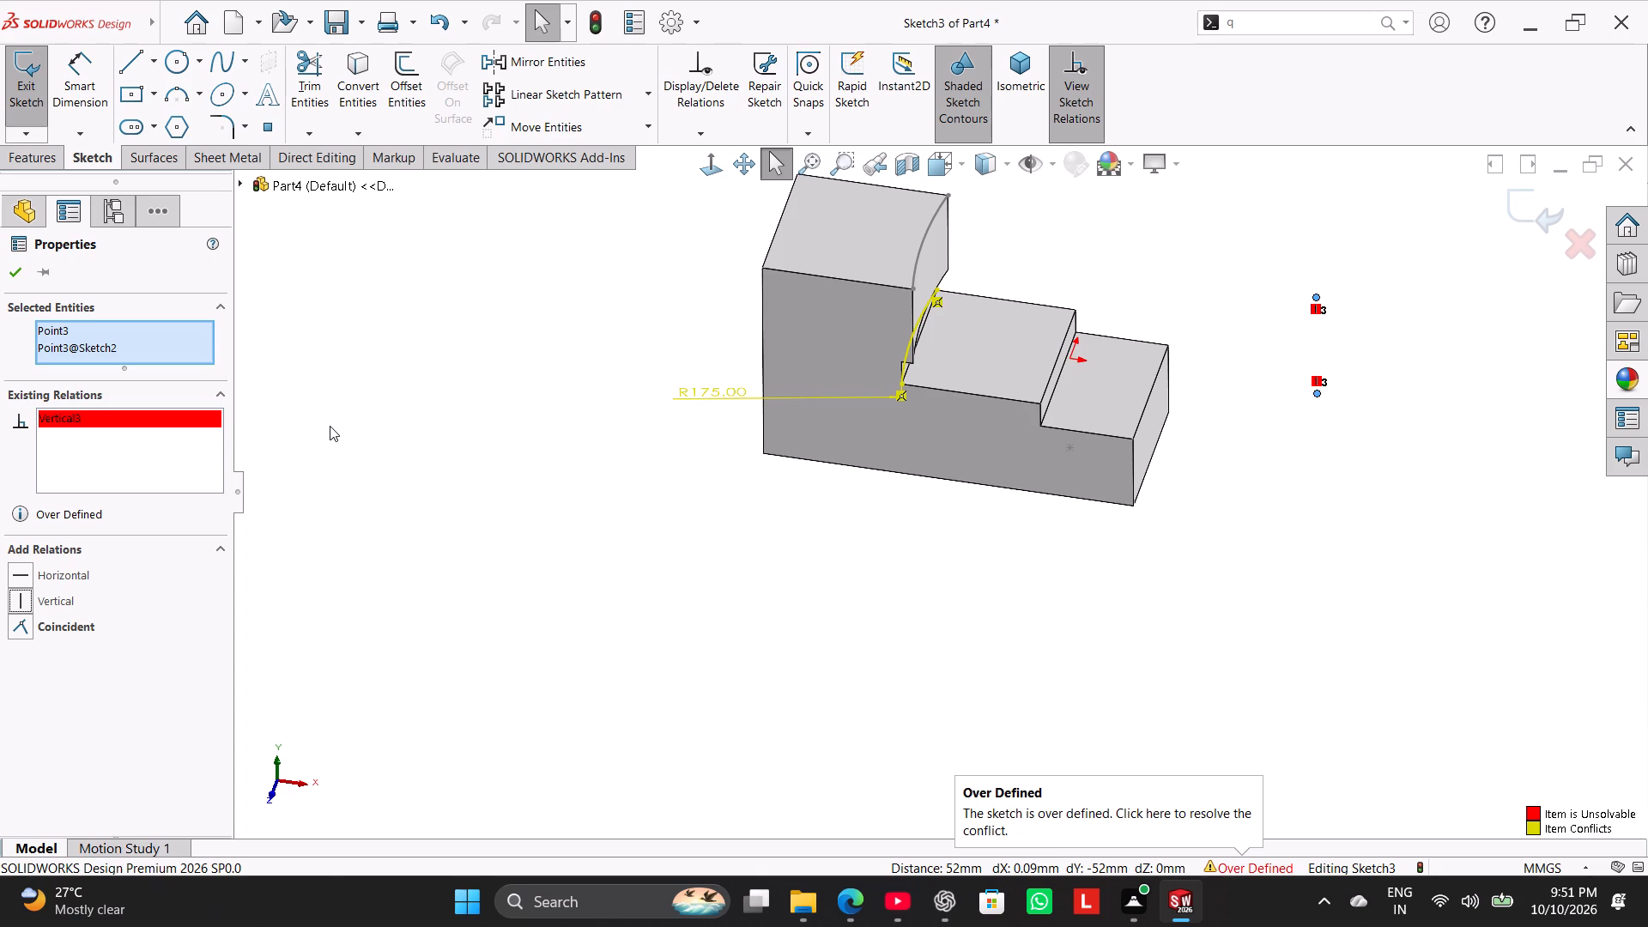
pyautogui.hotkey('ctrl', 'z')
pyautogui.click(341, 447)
# Check the horizontal offset between the 175 mm arc's centre and the arc cut's sketch centre with Smart Dimension, without keeping the dimension.
pyautogui.scroll(-3, 1361, 312)
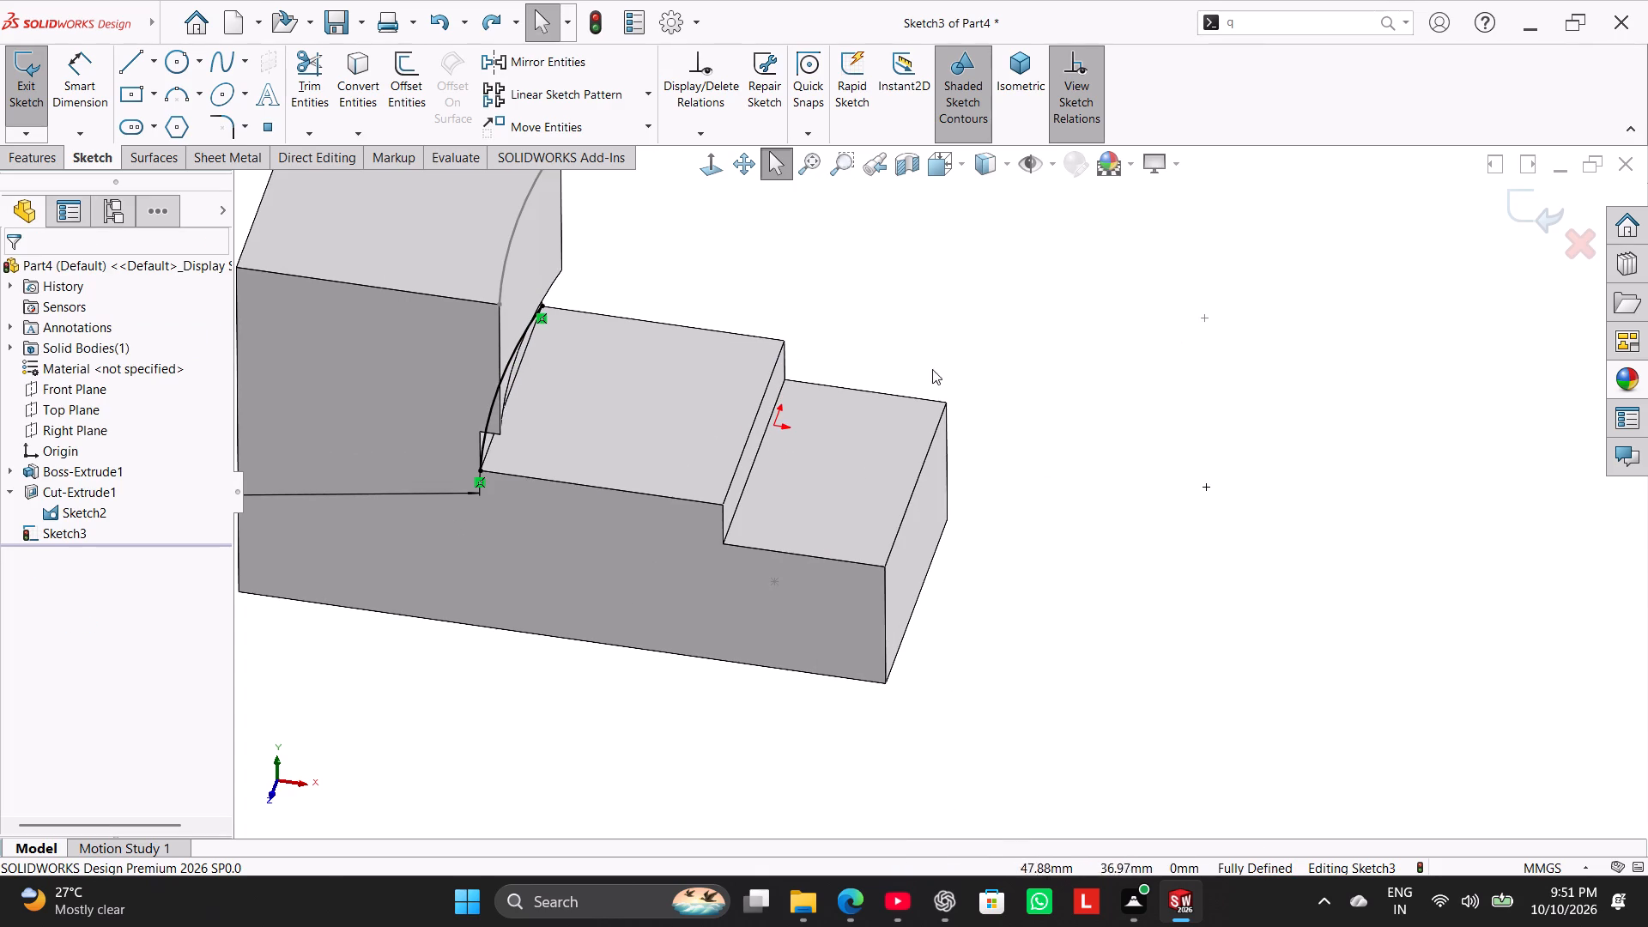
pyautogui.click(58, 92)
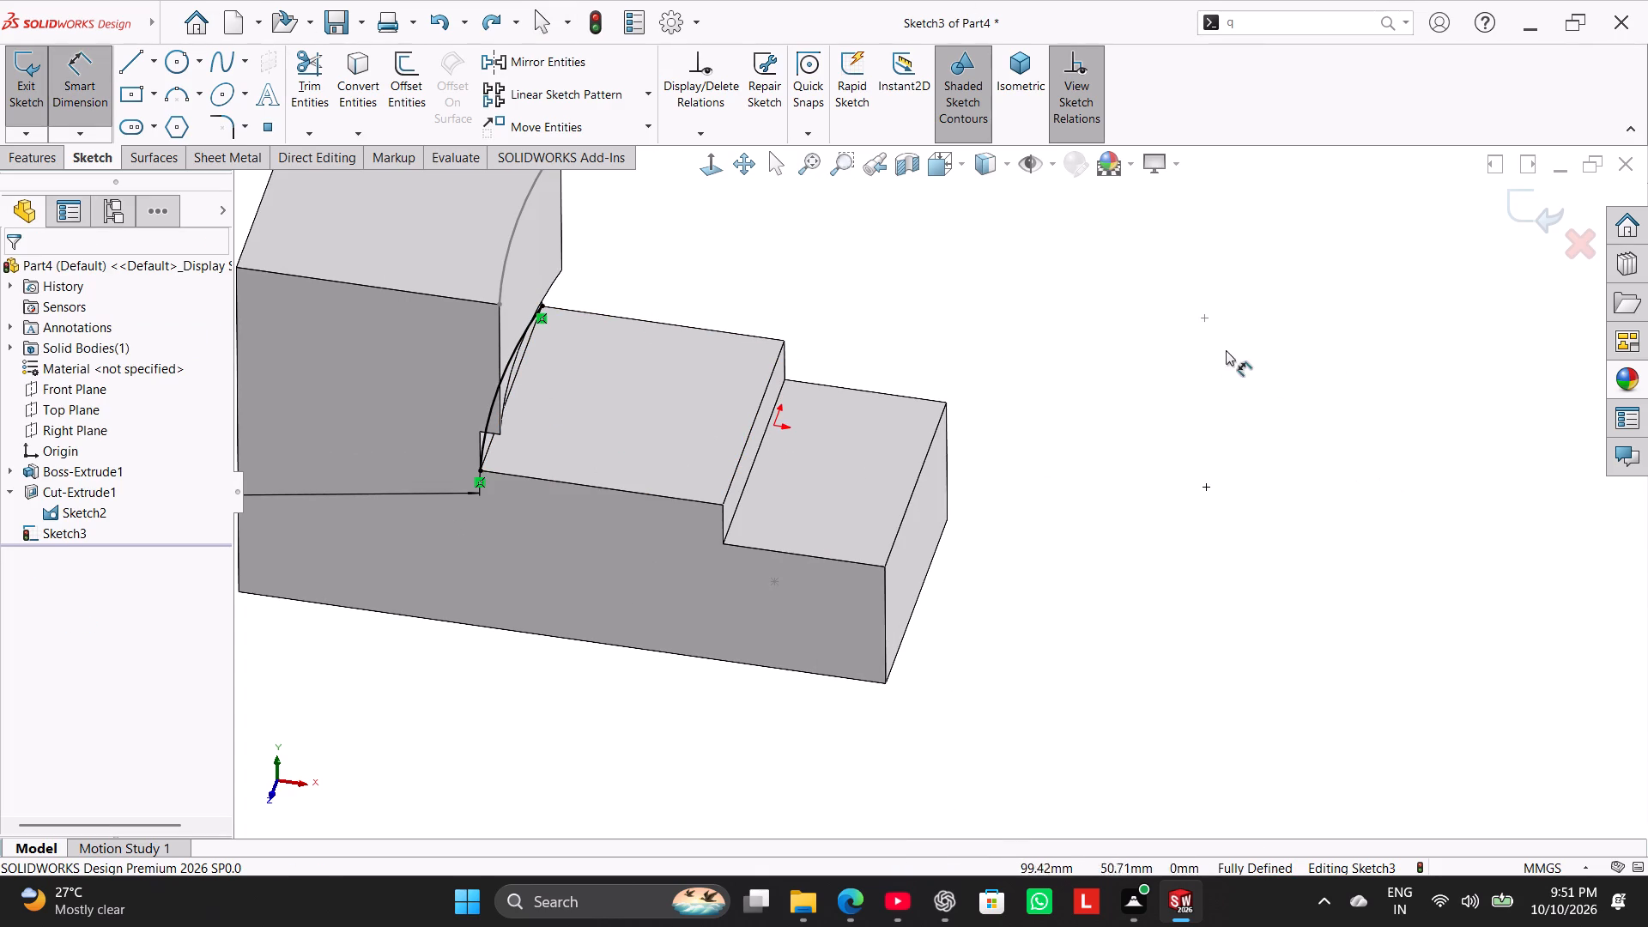
pyautogui.click(1203, 314)
pyautogui.click(1202, 319)
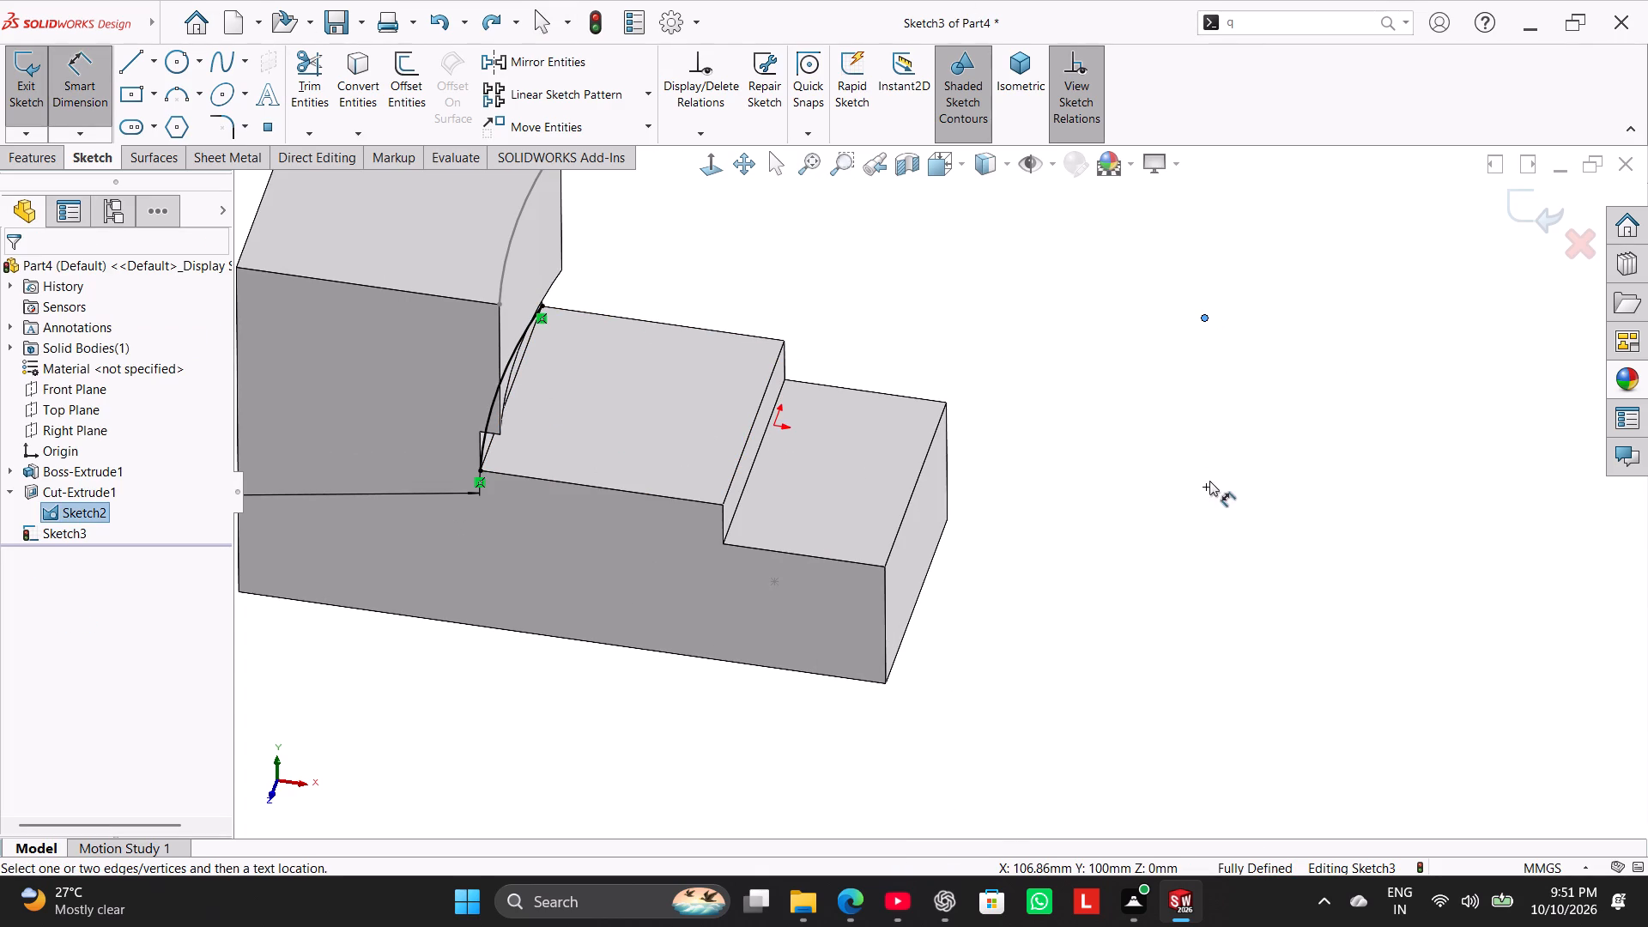
pyautogui.click(1206, 489)
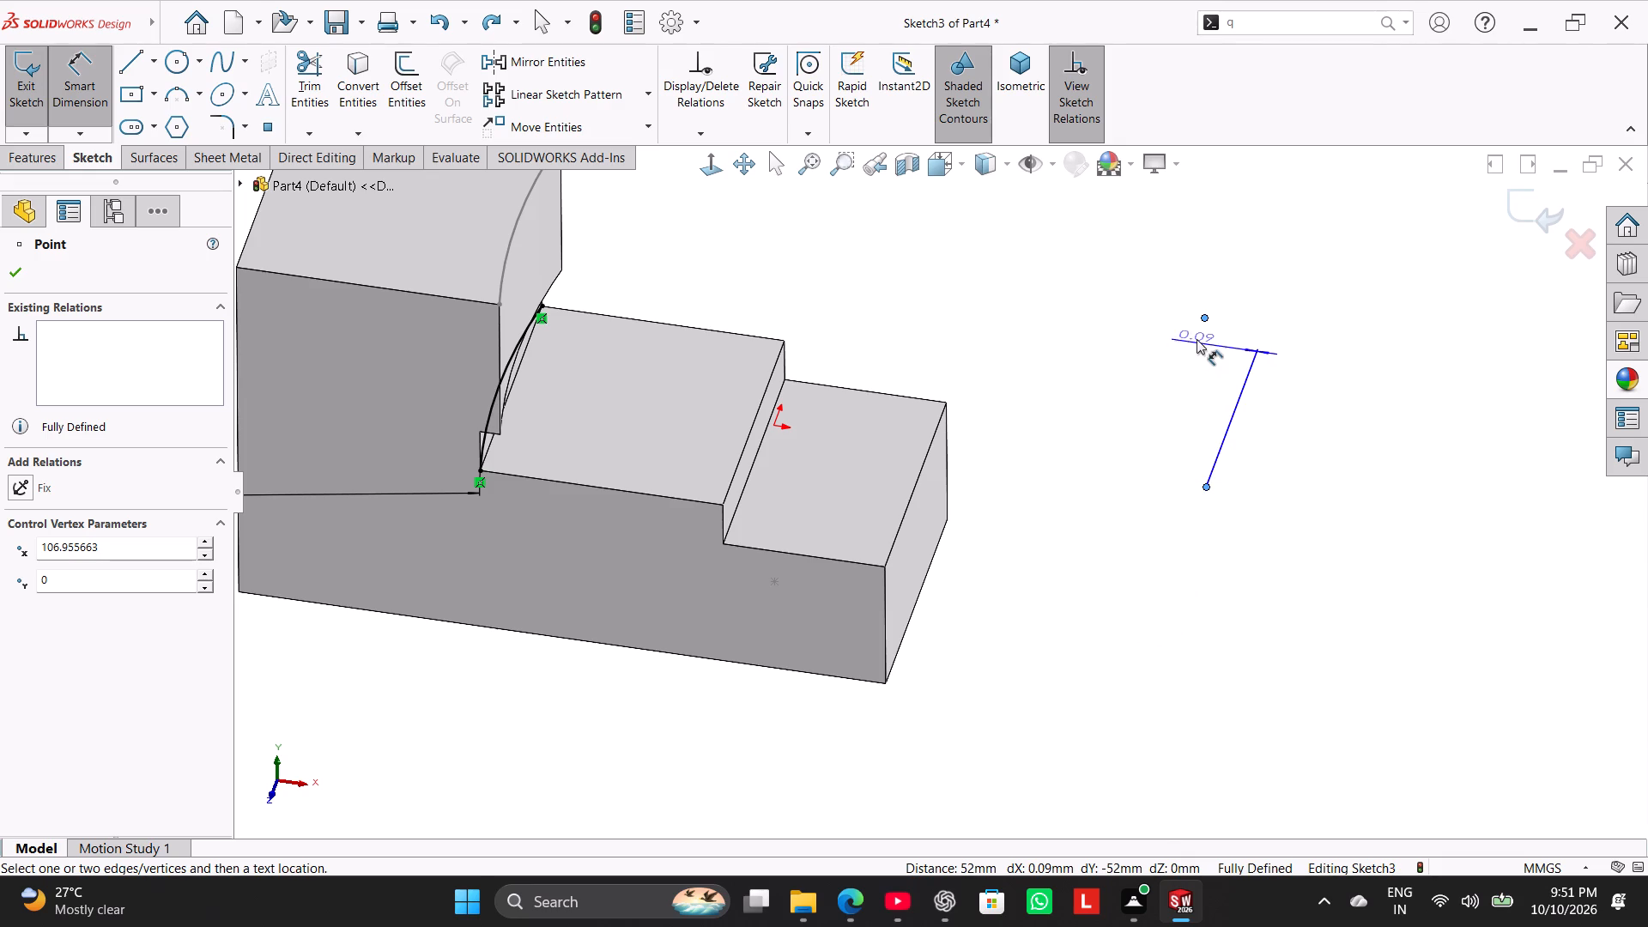
pyautogui.moveTo(1209, 360); pyautogui.dragTo(1228, 379, button='middle')
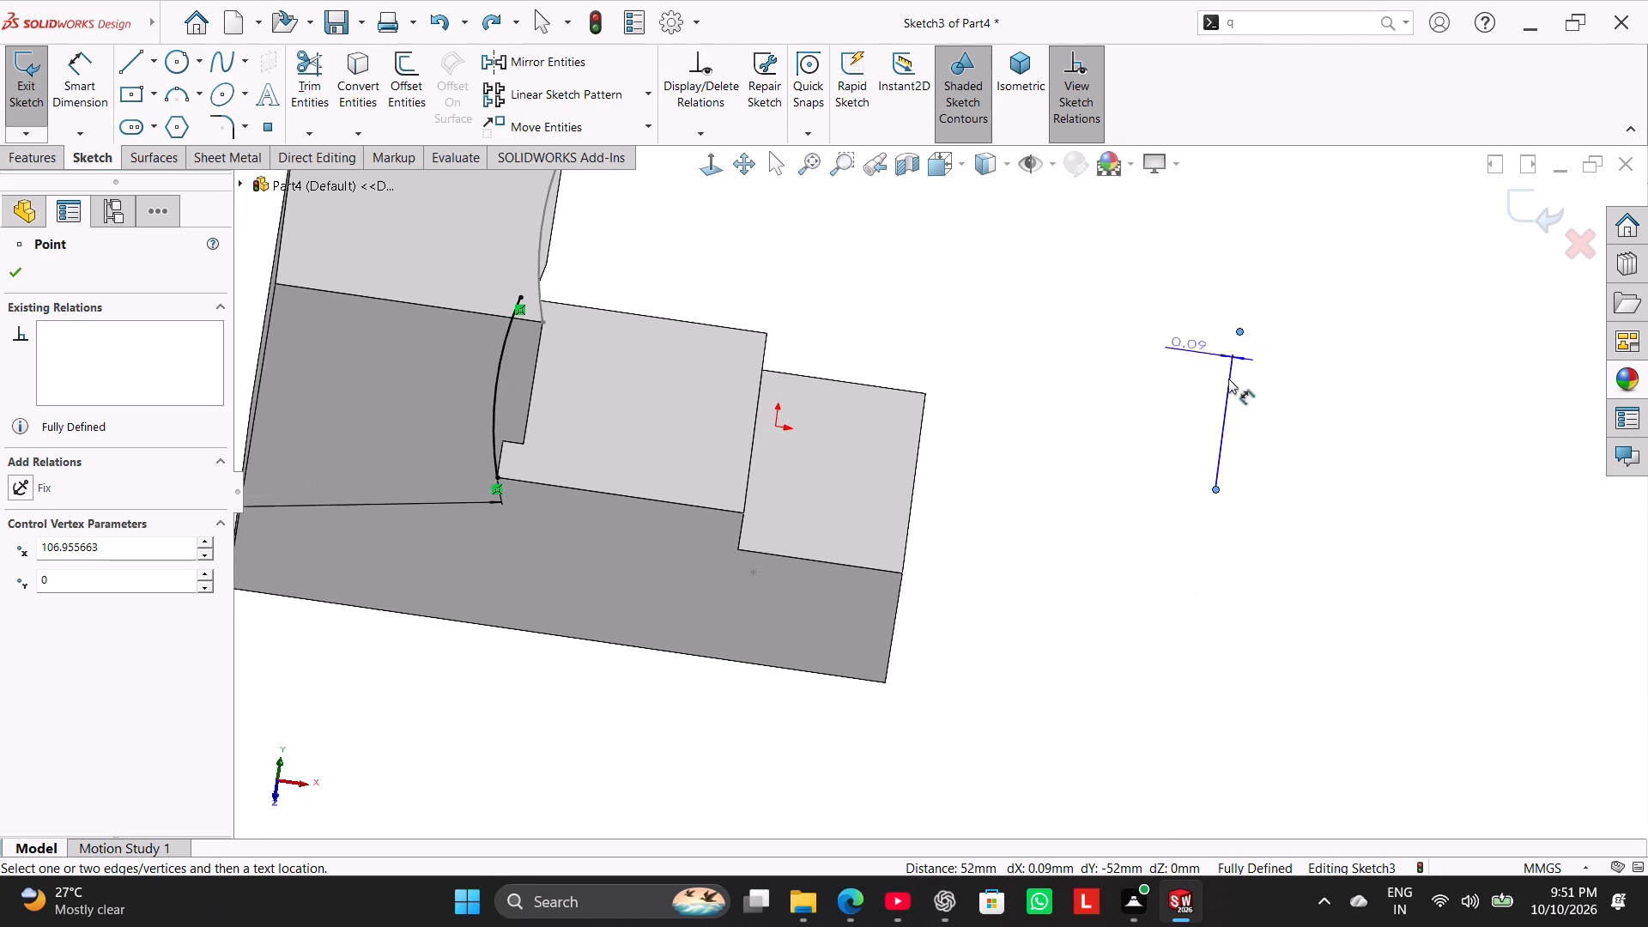
pyautogui.click(1164, 358)
pyautogui.click(930, 346)
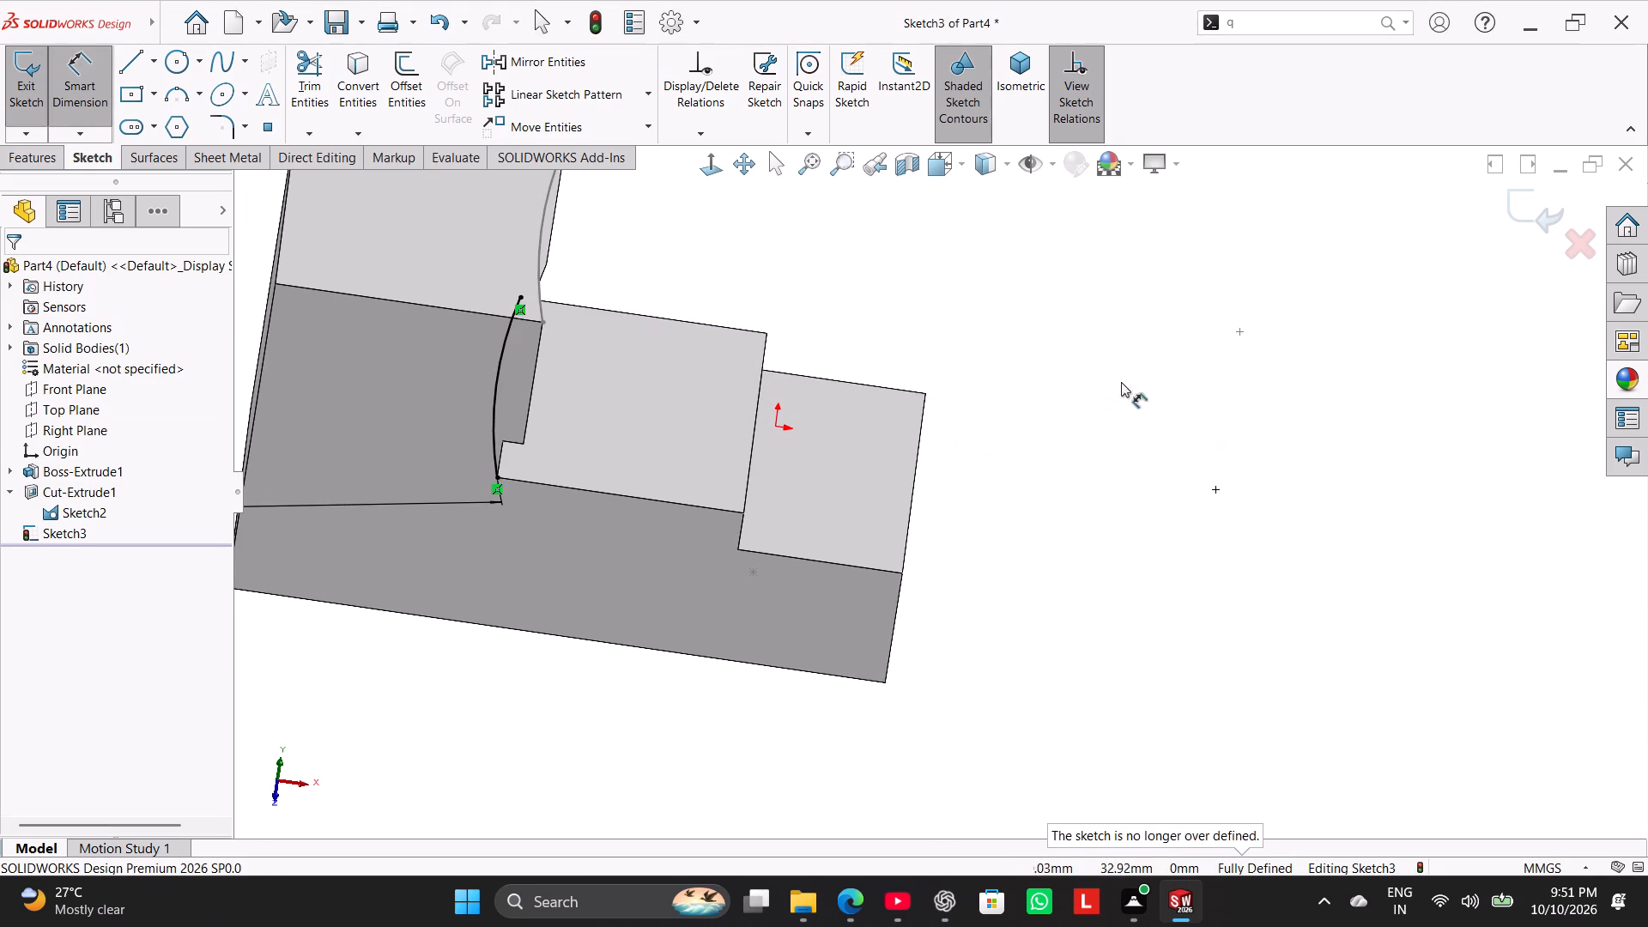
pyautogui.moveTo(1100, 426); pyautogui.dragTo(1118, 431, button='right')
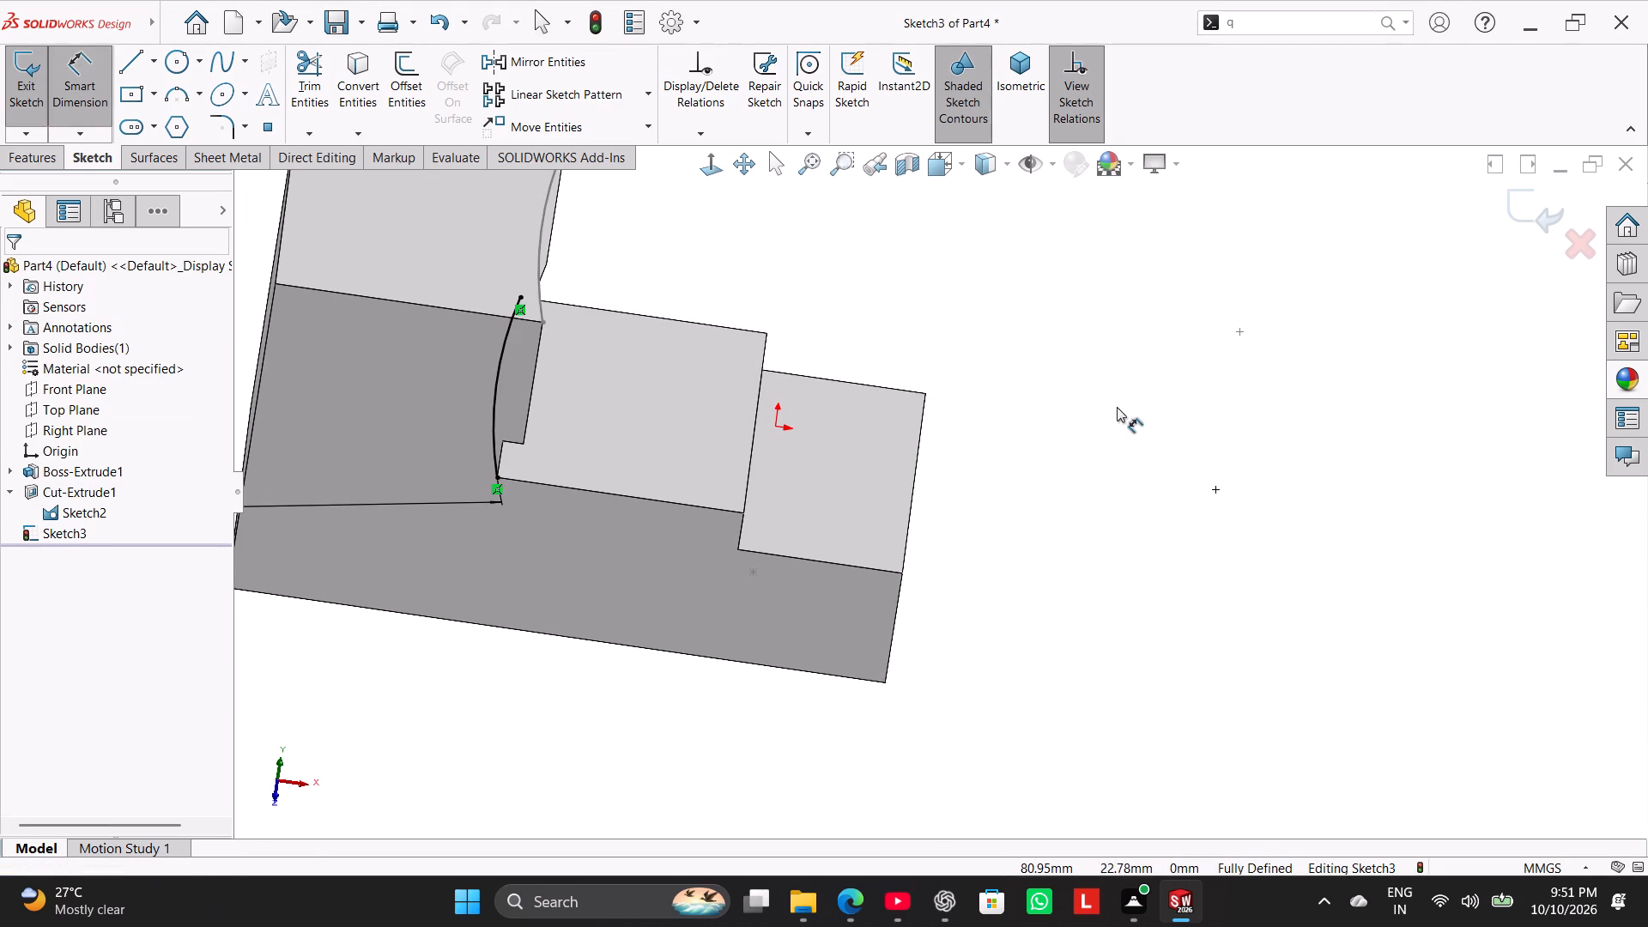
pyautogui.rightClick(1117, 407)
pyautogui.click(1160, 460)
pyautogui.scroll(3, 1128, 468)
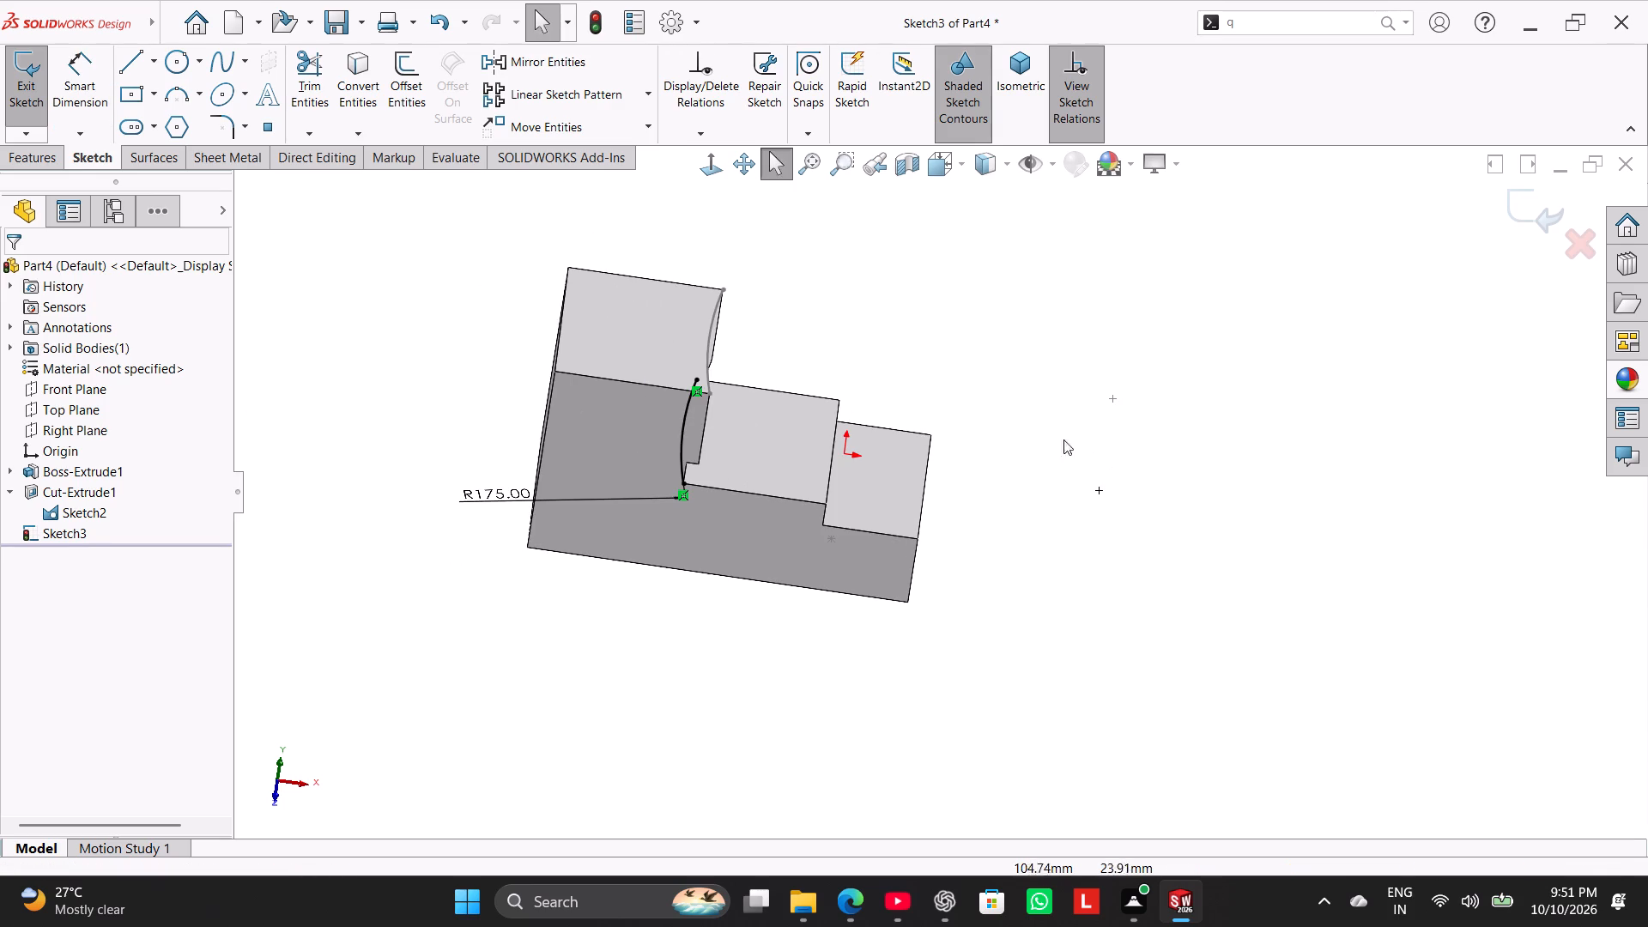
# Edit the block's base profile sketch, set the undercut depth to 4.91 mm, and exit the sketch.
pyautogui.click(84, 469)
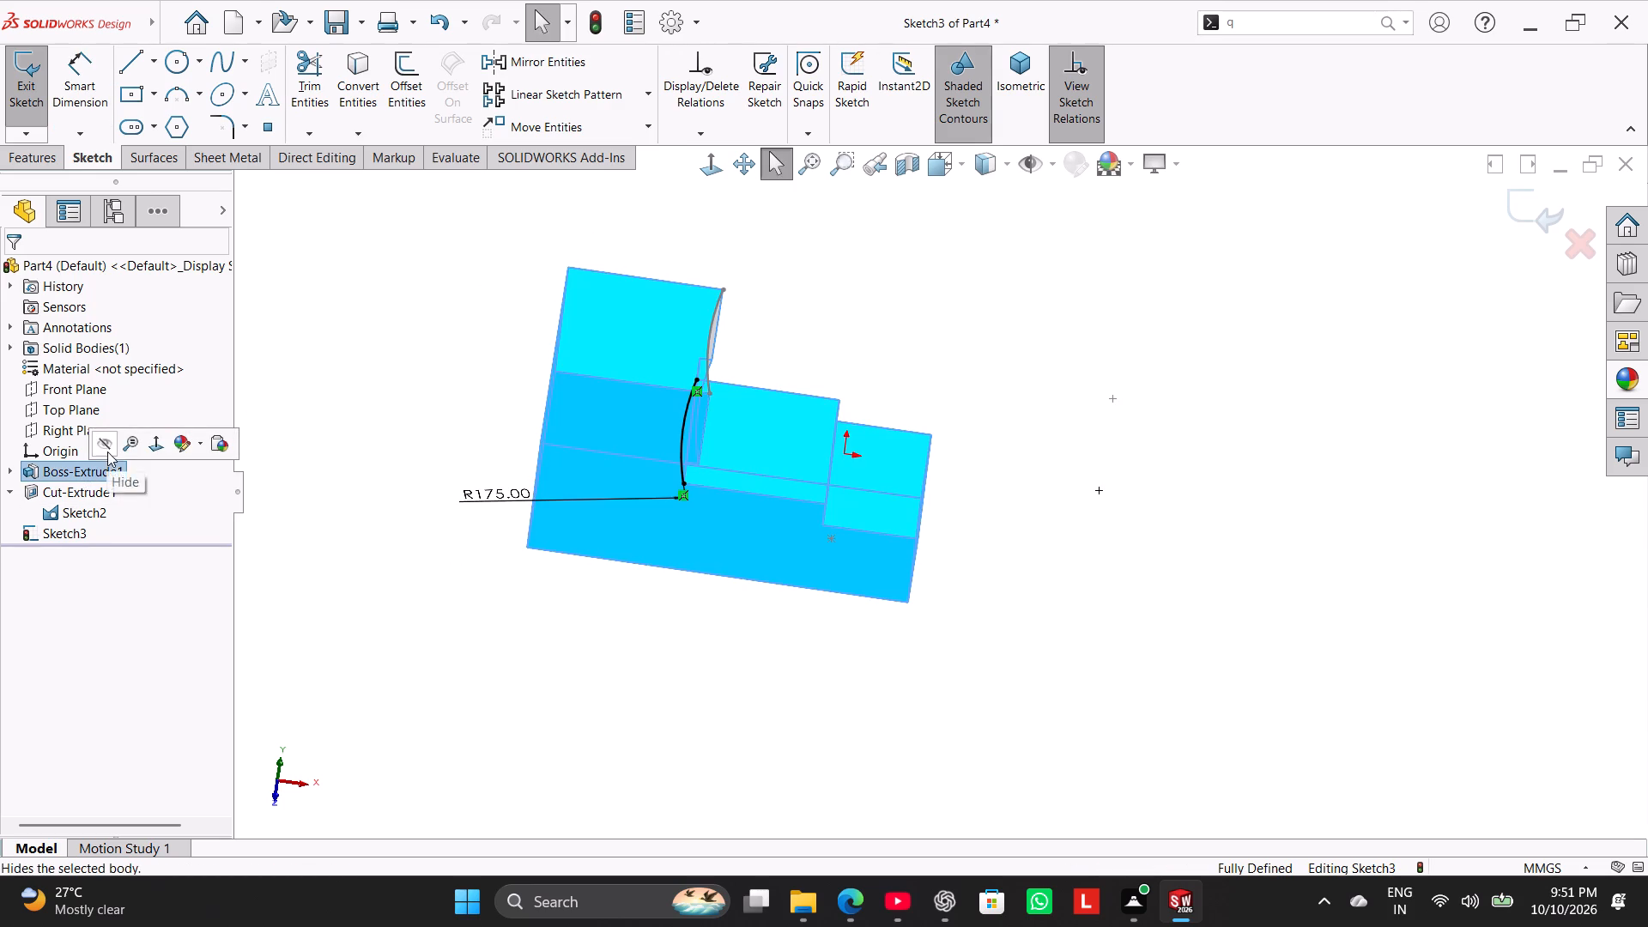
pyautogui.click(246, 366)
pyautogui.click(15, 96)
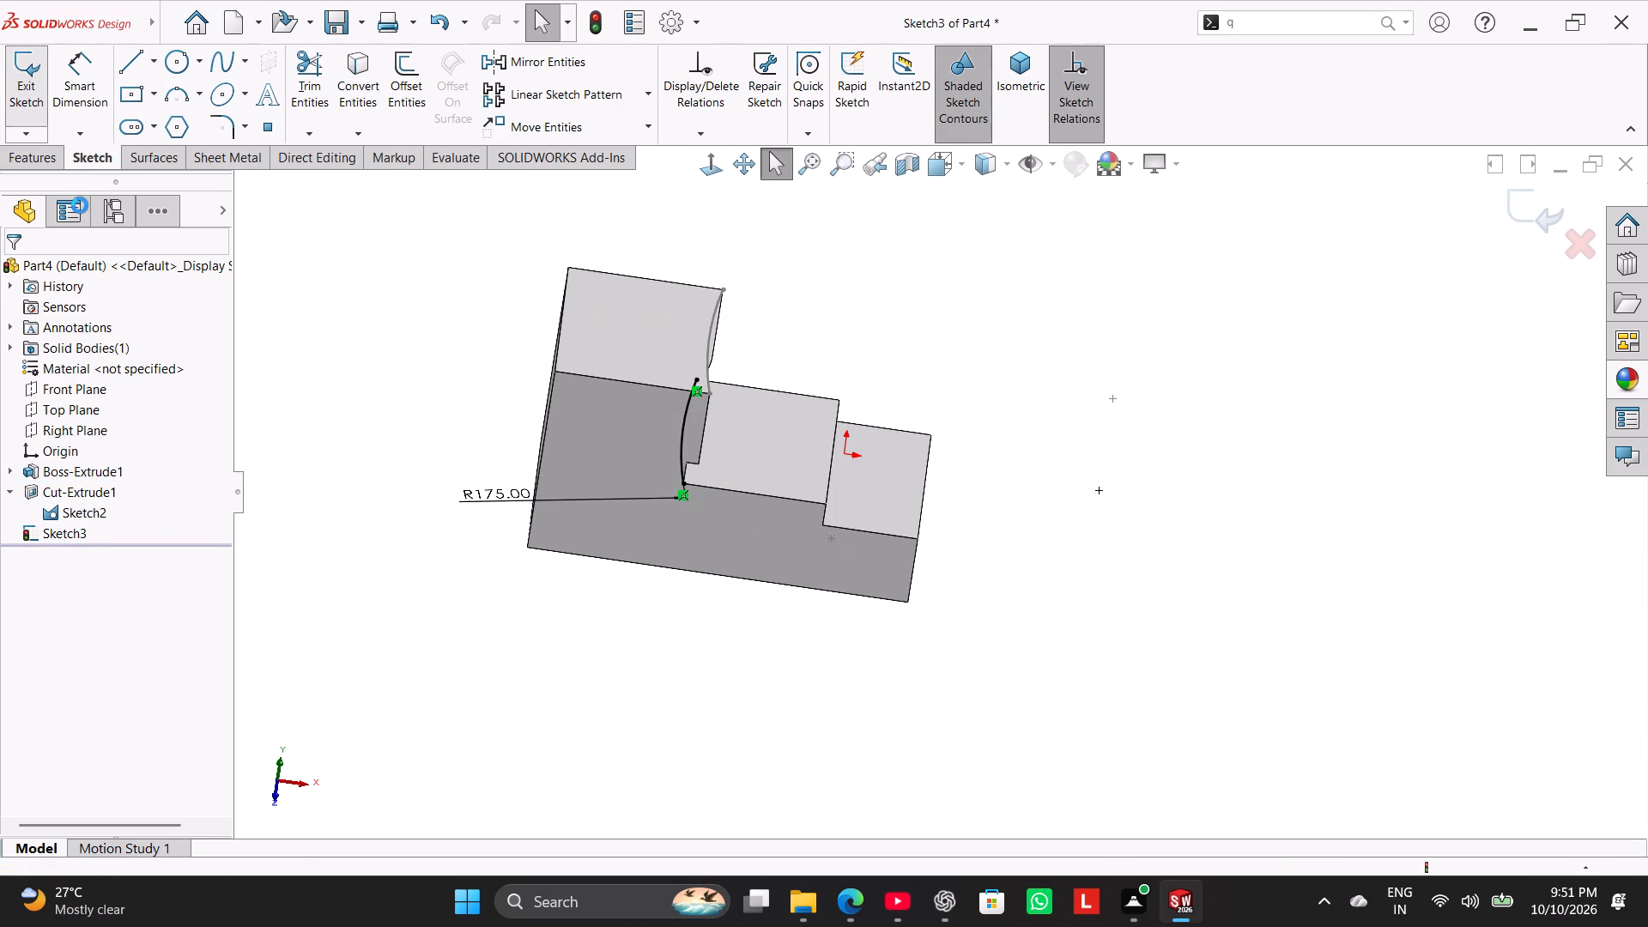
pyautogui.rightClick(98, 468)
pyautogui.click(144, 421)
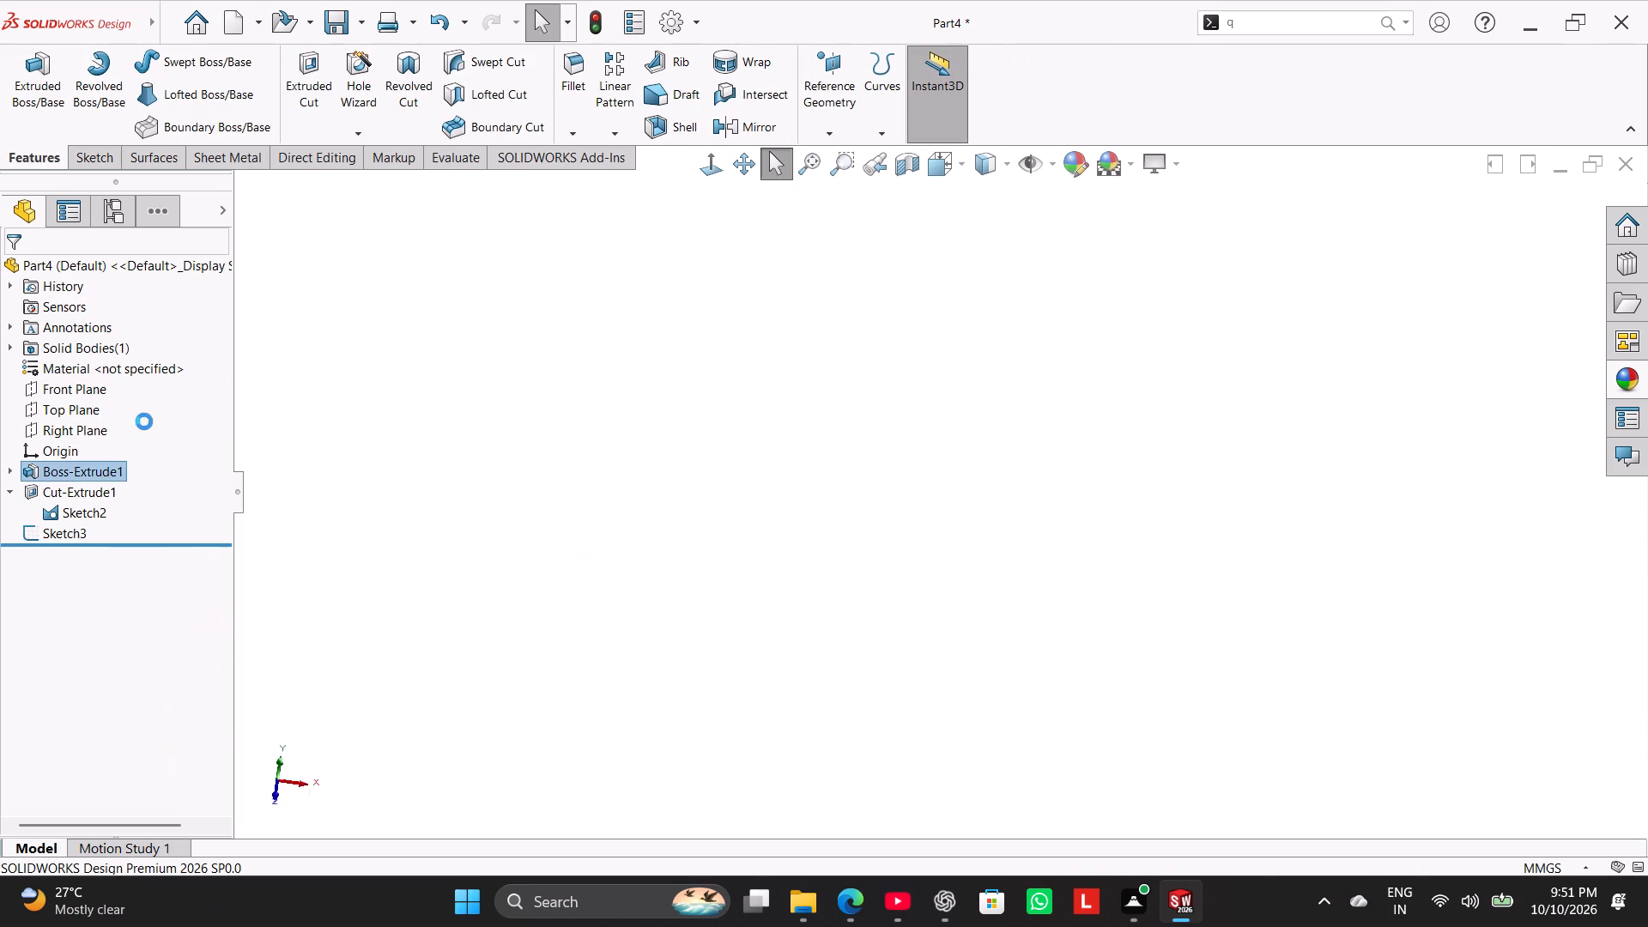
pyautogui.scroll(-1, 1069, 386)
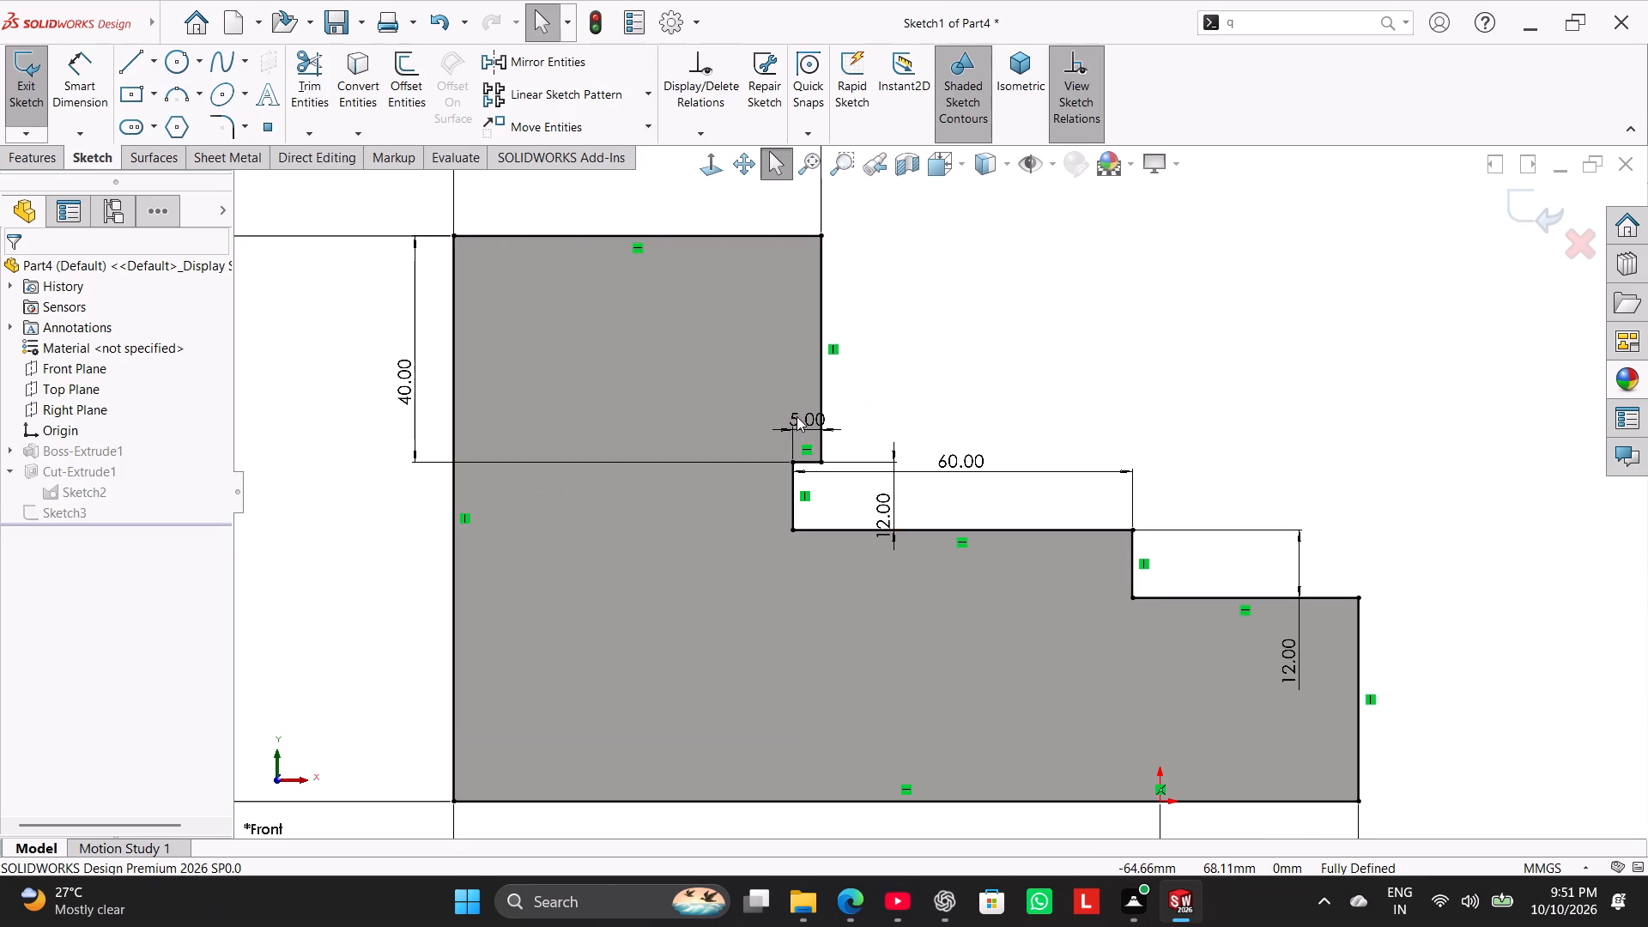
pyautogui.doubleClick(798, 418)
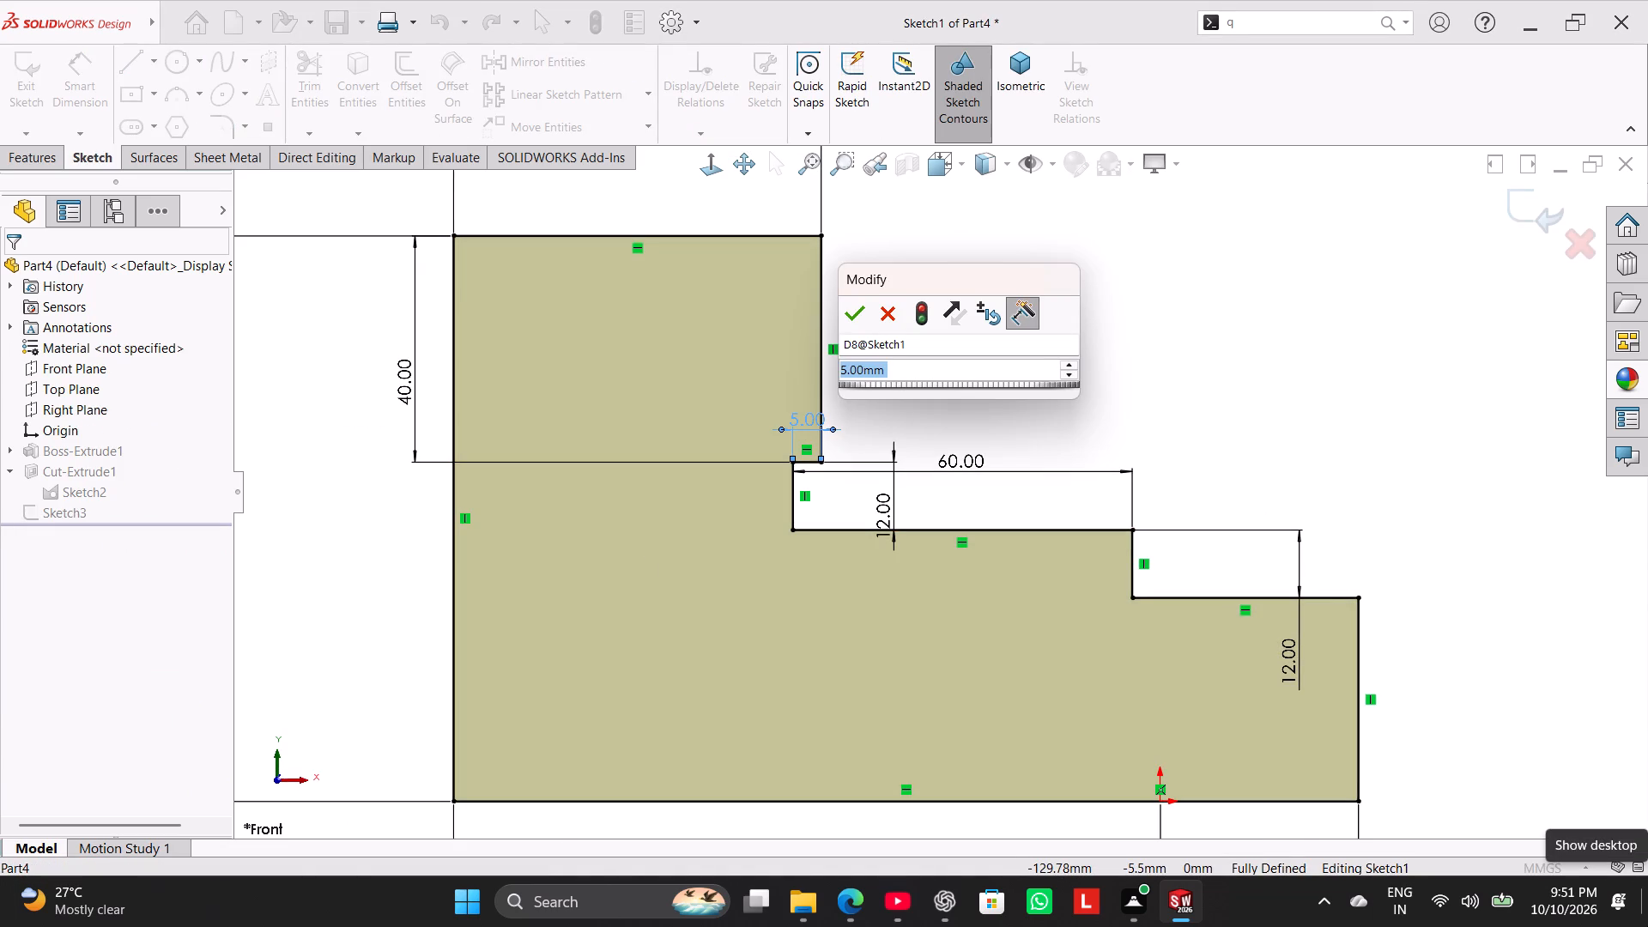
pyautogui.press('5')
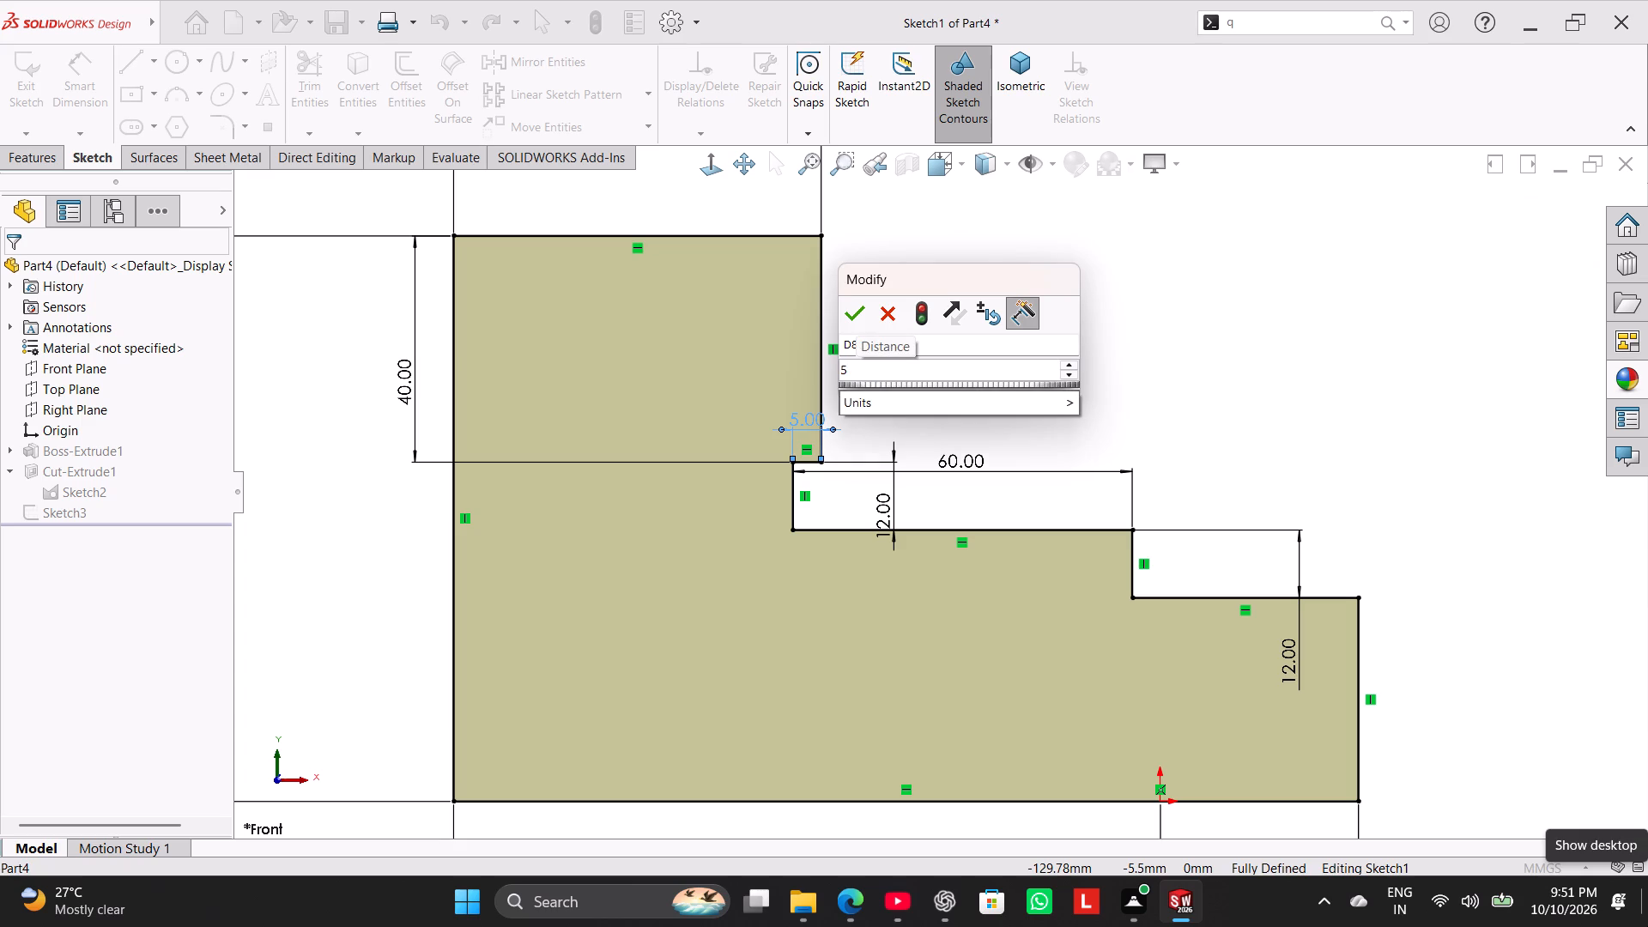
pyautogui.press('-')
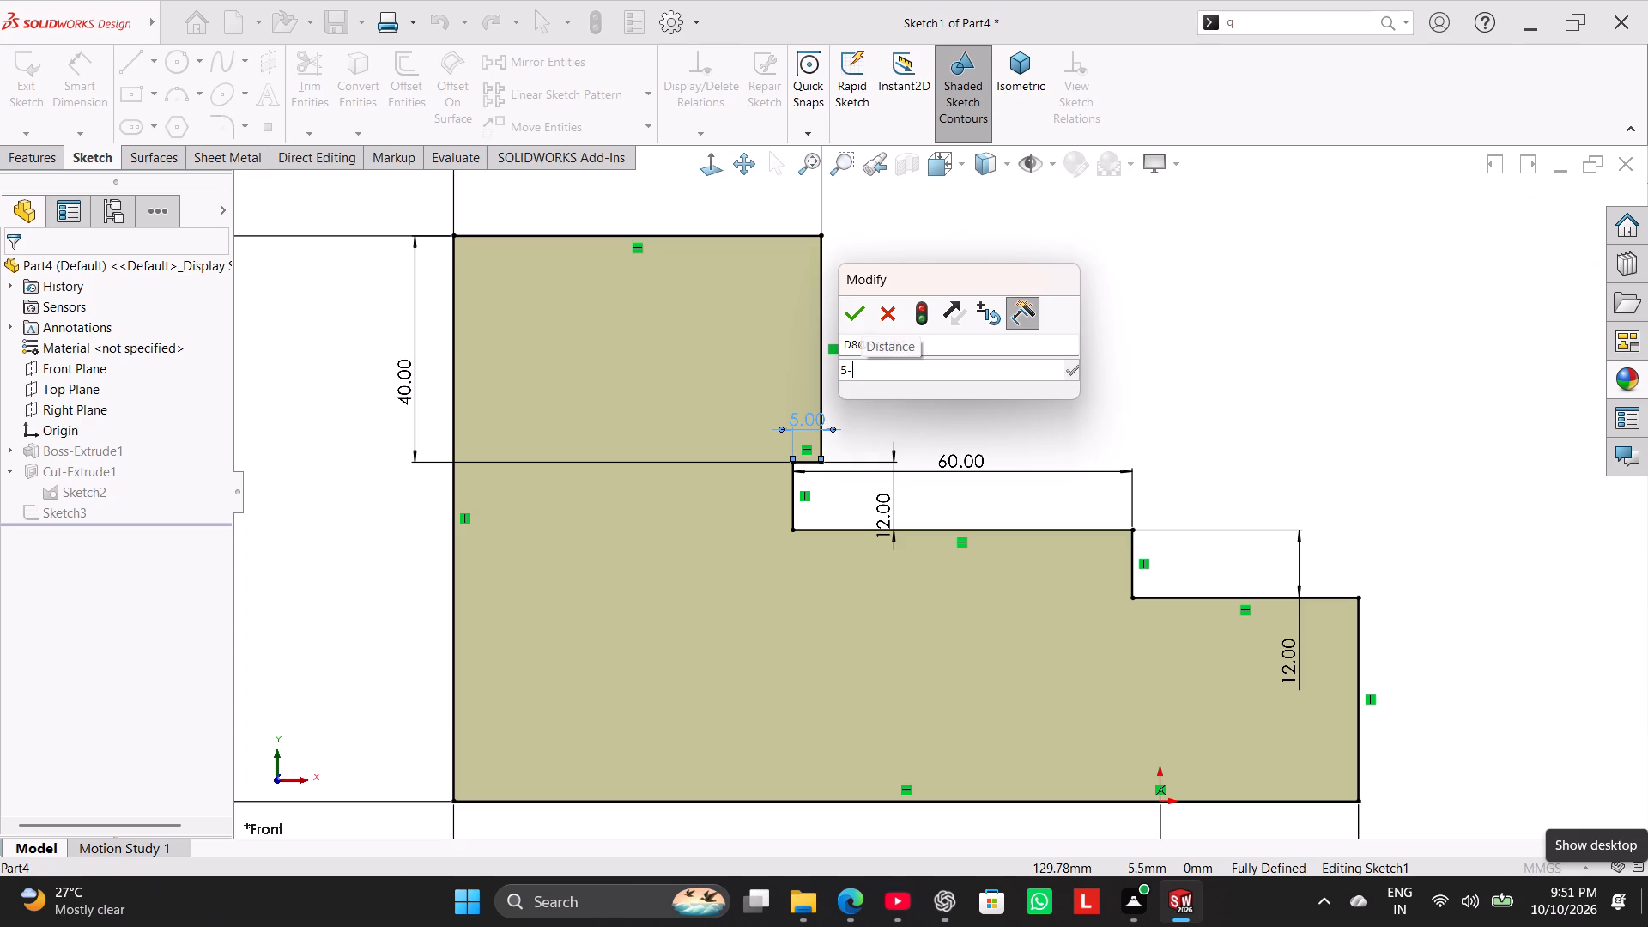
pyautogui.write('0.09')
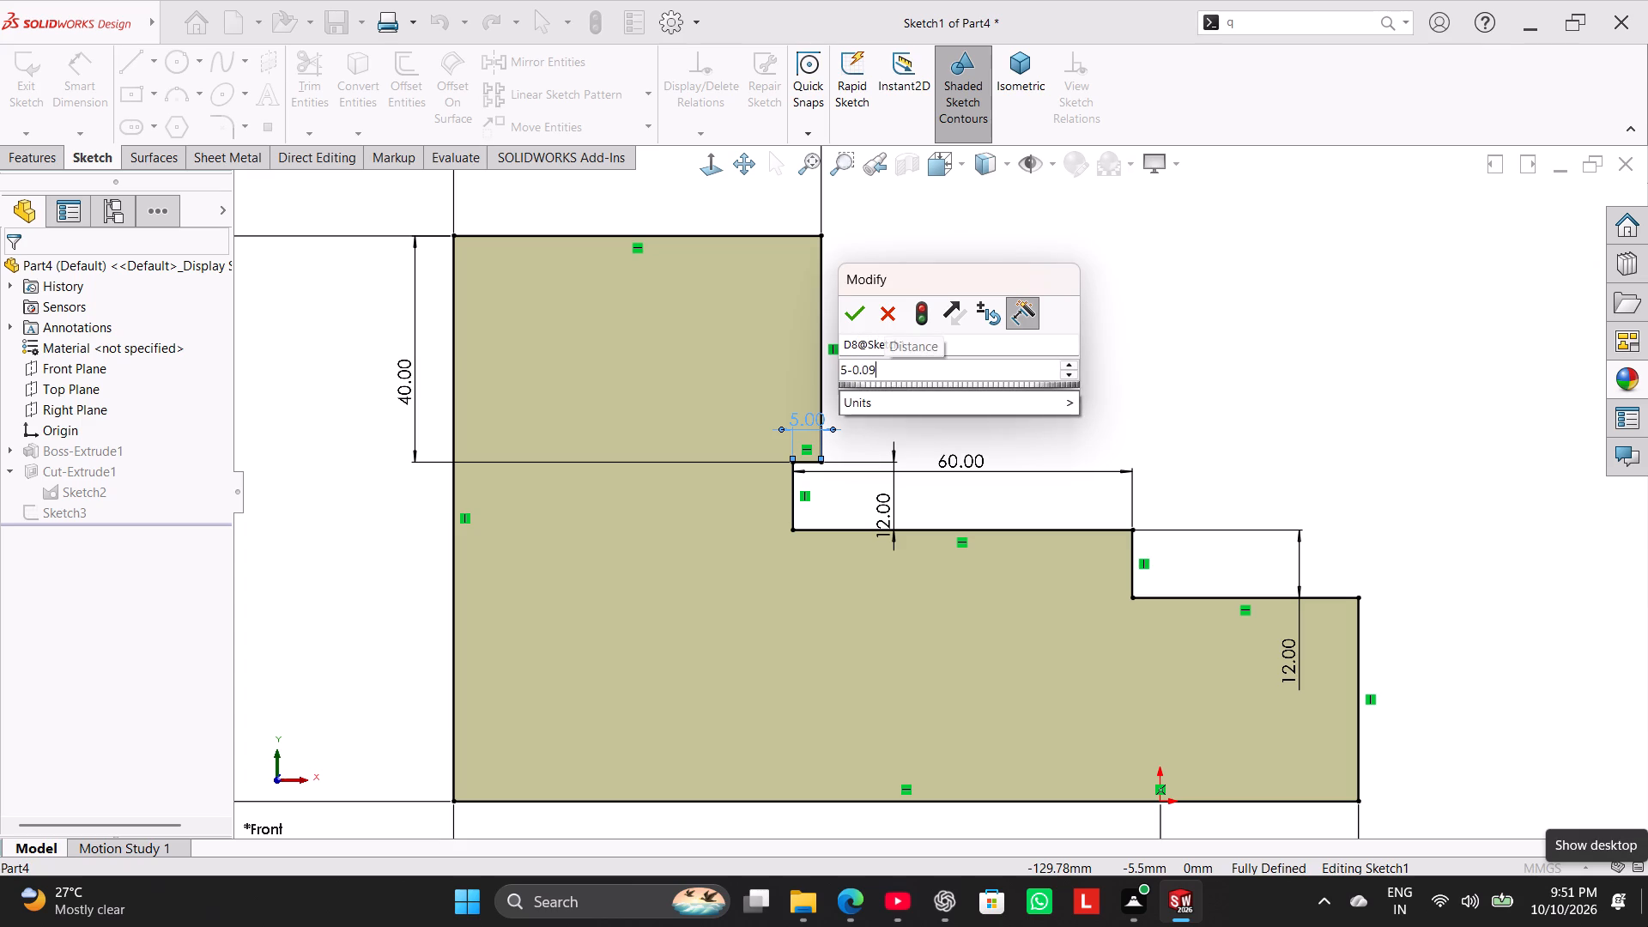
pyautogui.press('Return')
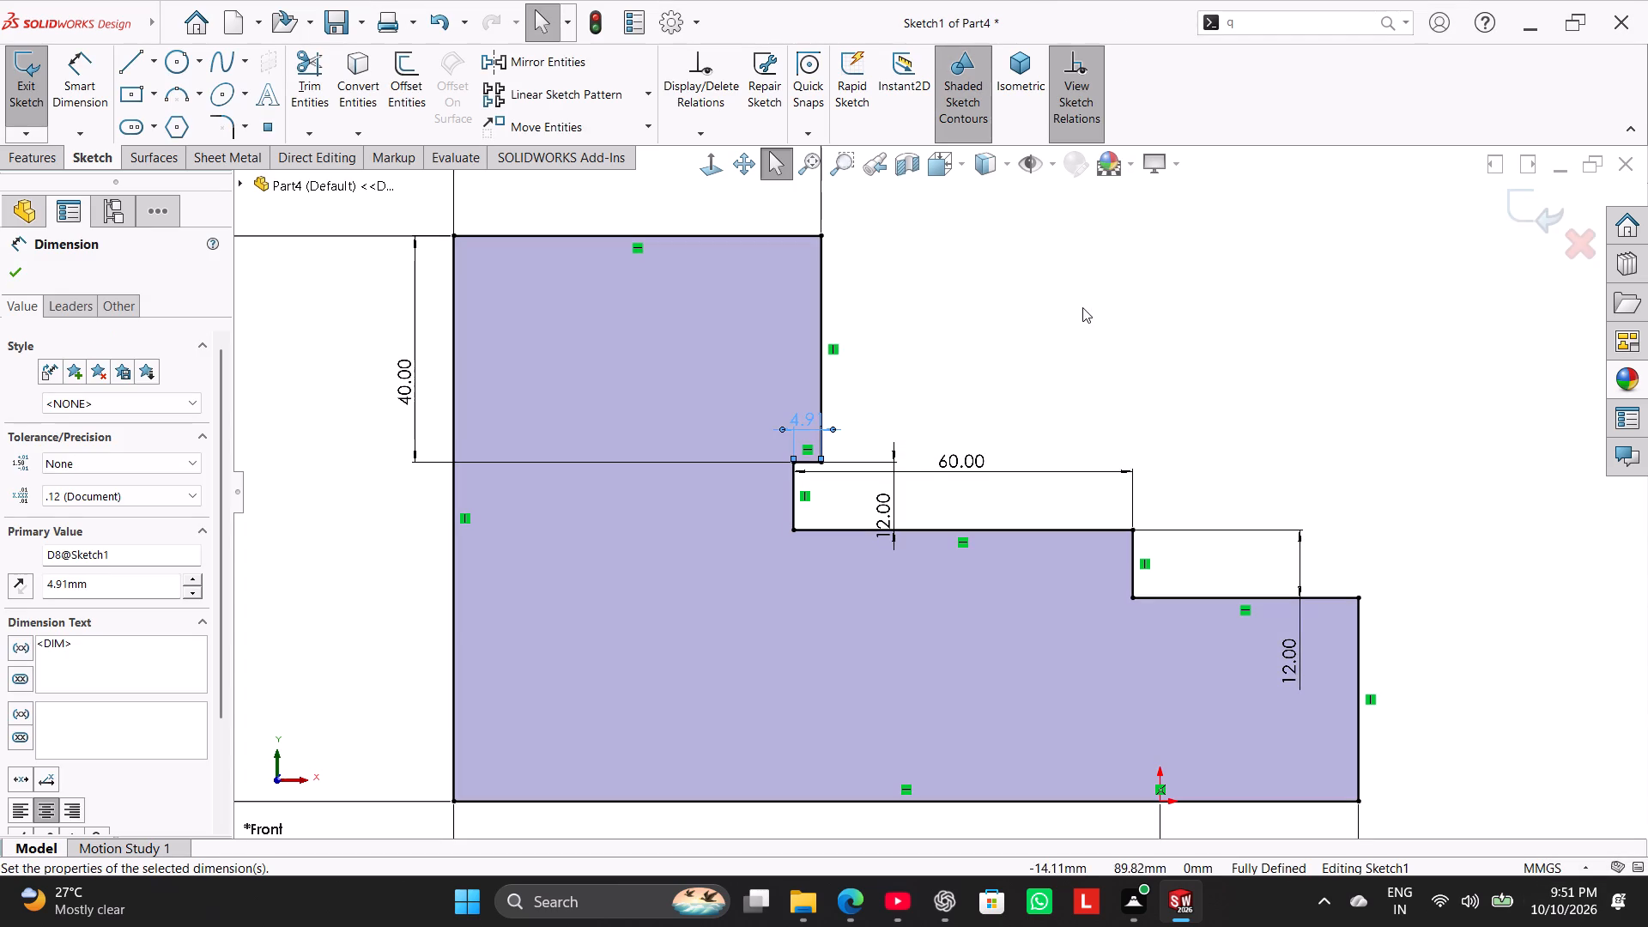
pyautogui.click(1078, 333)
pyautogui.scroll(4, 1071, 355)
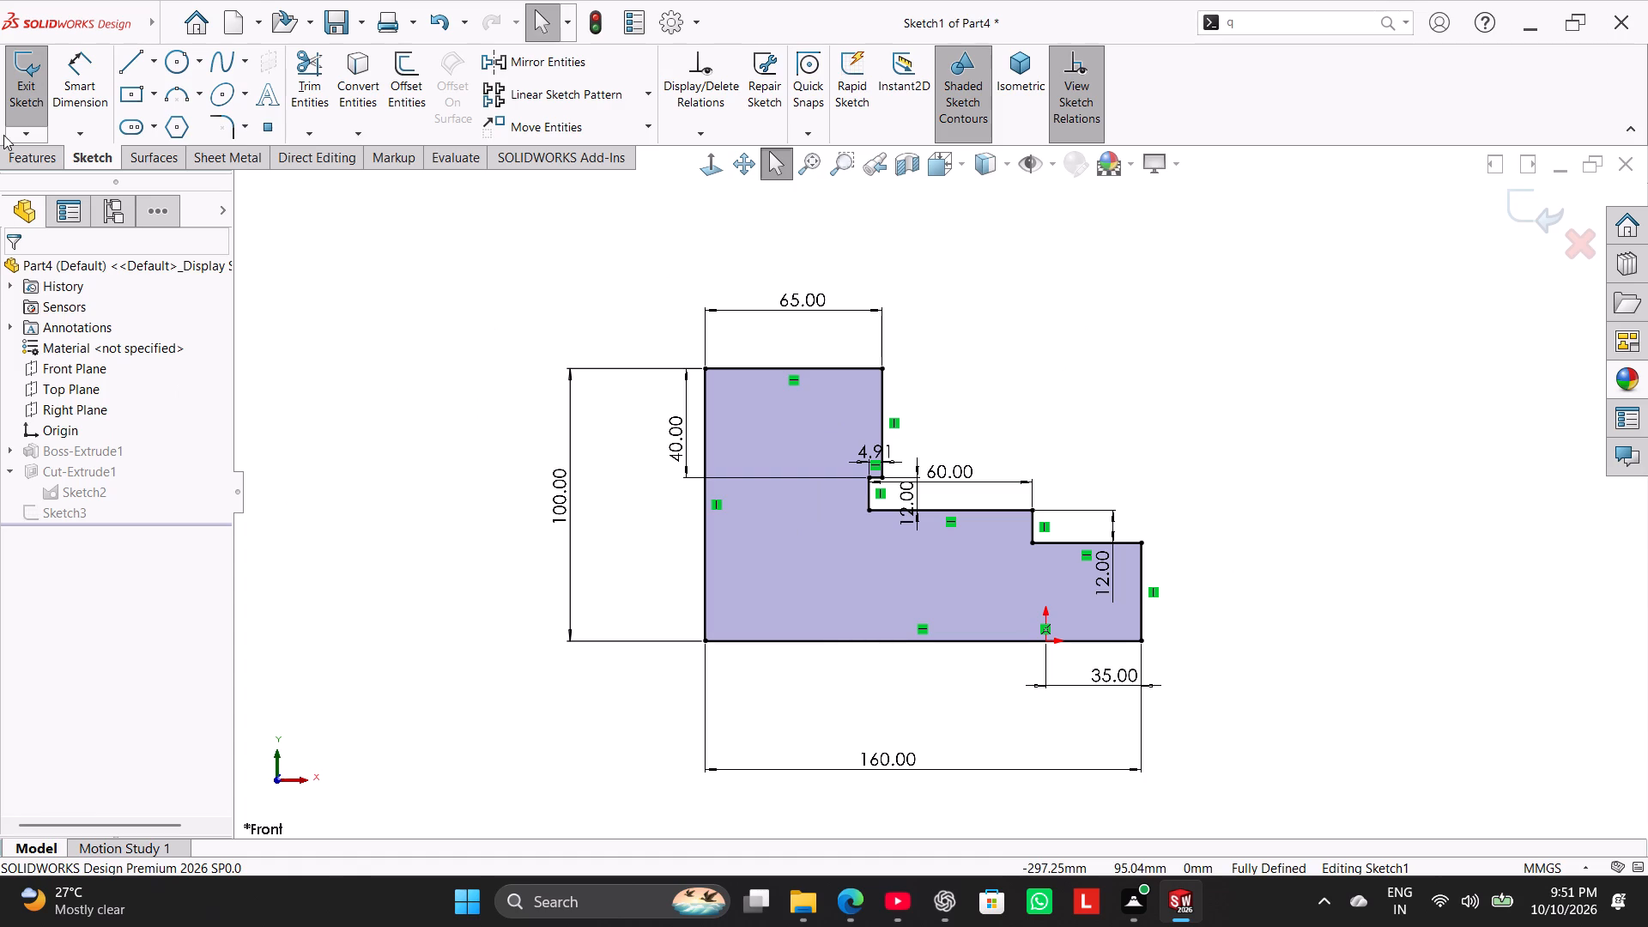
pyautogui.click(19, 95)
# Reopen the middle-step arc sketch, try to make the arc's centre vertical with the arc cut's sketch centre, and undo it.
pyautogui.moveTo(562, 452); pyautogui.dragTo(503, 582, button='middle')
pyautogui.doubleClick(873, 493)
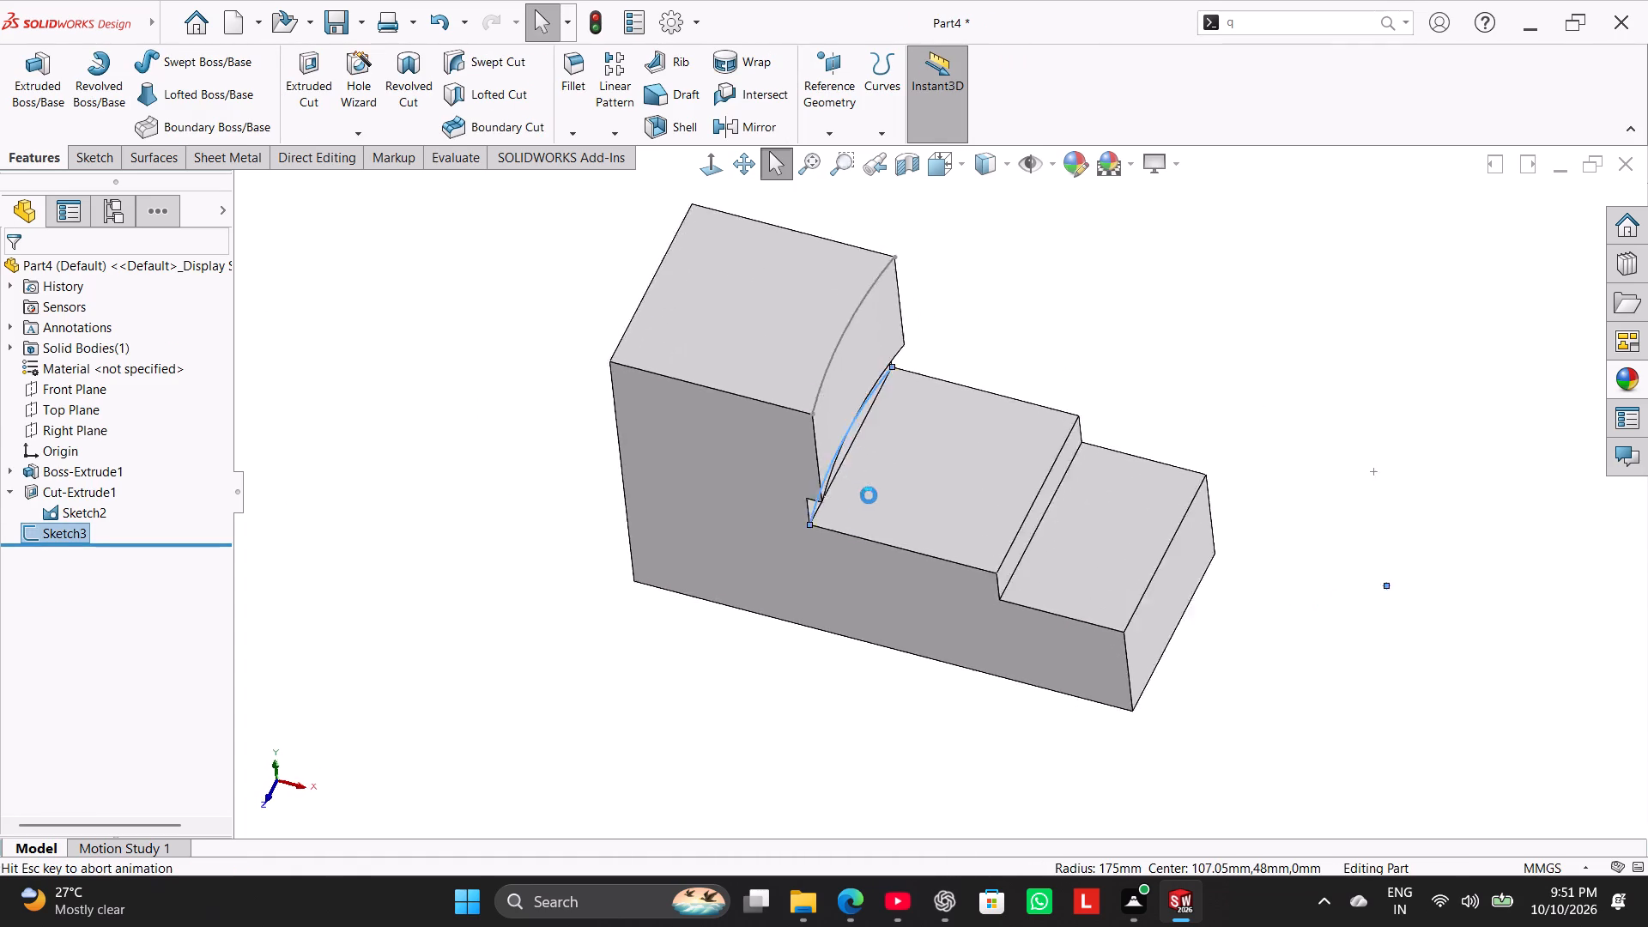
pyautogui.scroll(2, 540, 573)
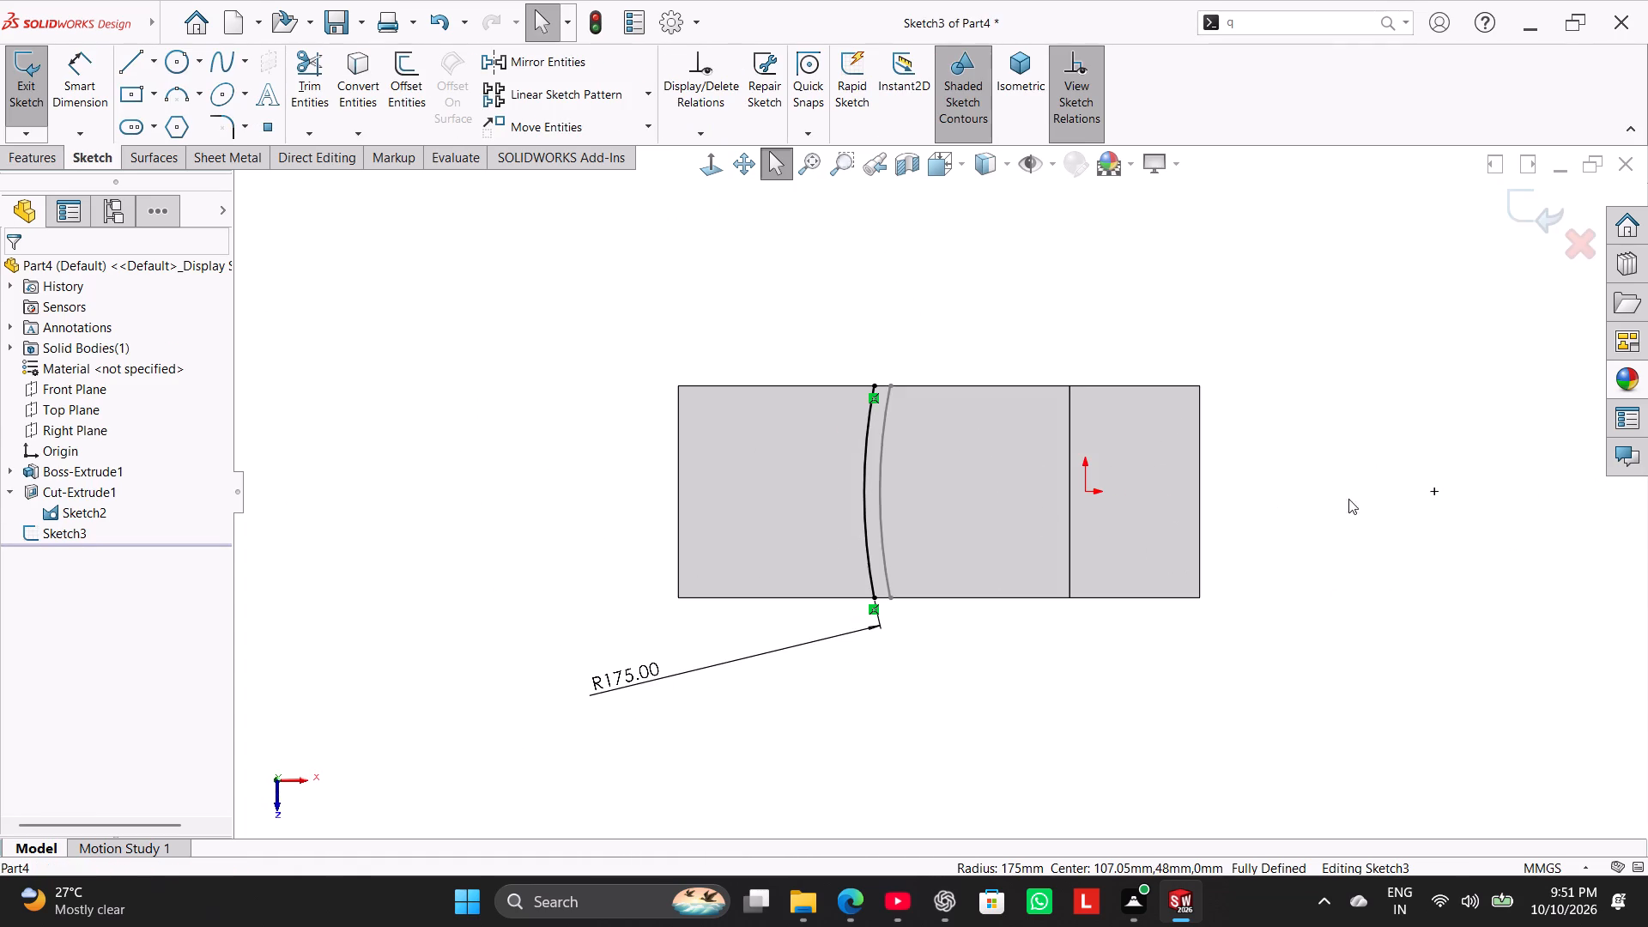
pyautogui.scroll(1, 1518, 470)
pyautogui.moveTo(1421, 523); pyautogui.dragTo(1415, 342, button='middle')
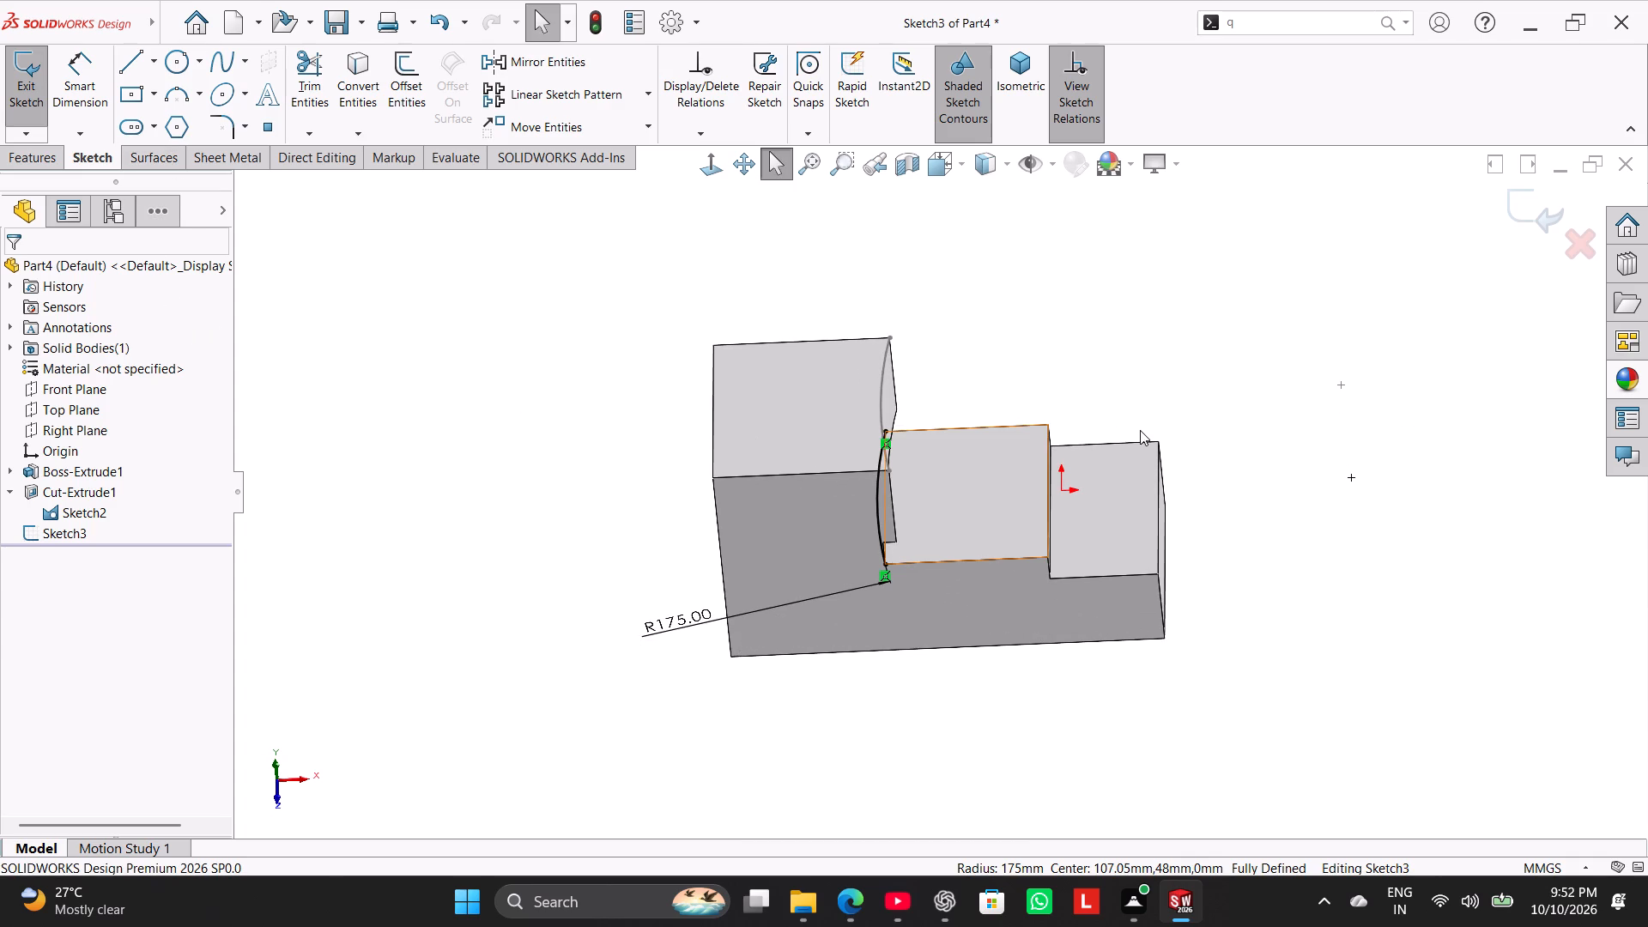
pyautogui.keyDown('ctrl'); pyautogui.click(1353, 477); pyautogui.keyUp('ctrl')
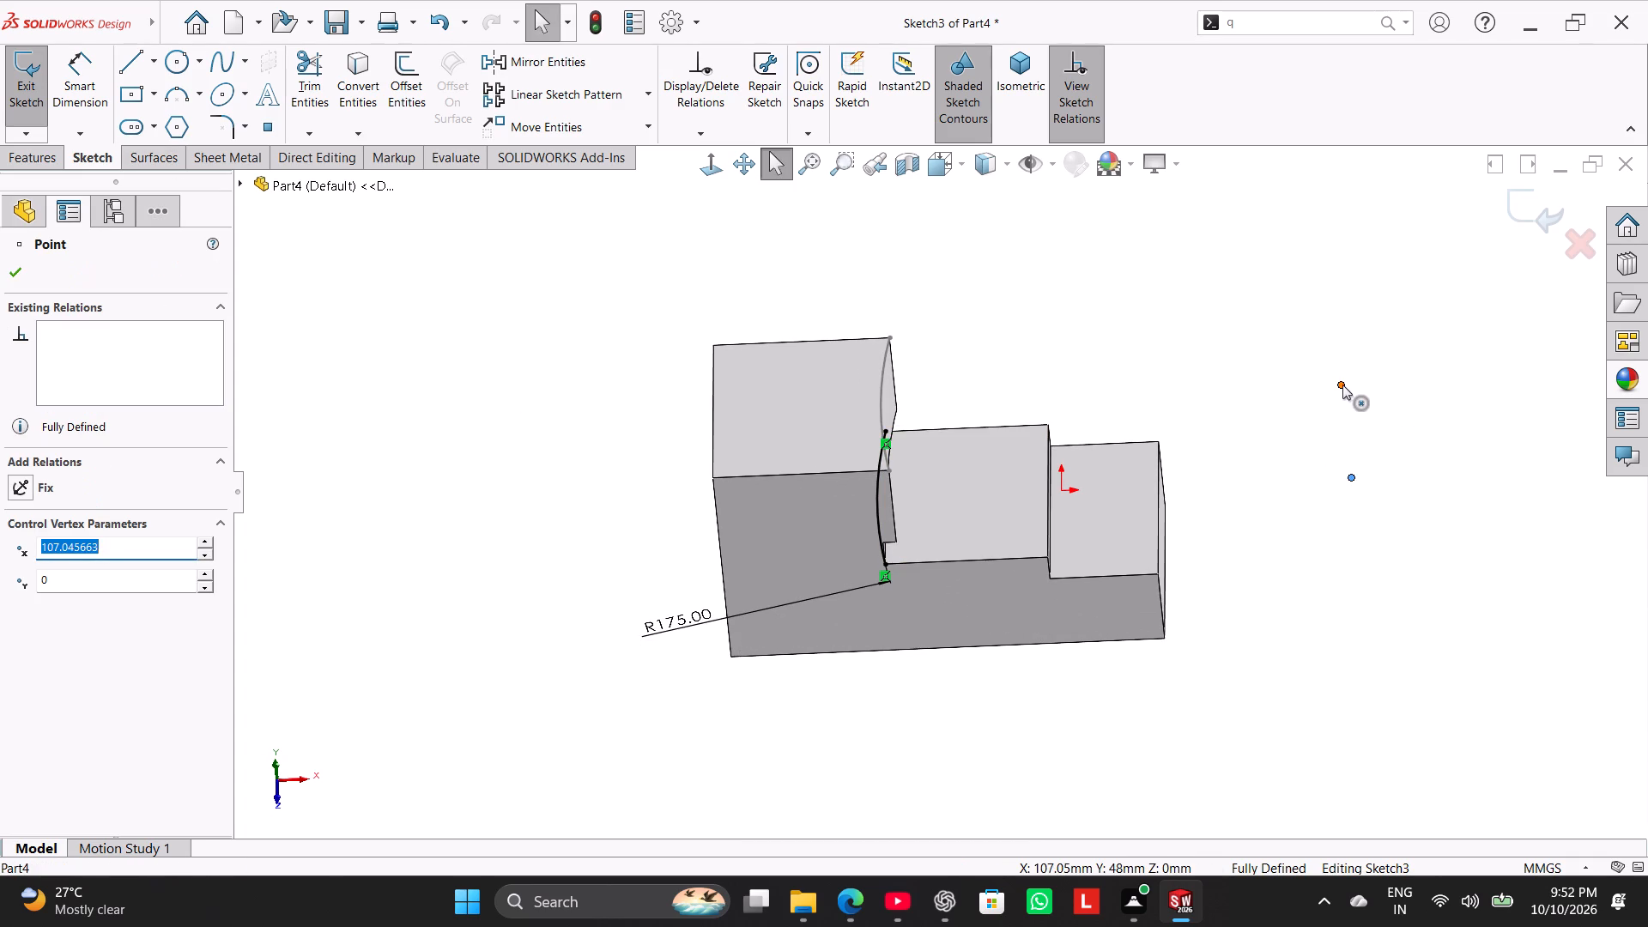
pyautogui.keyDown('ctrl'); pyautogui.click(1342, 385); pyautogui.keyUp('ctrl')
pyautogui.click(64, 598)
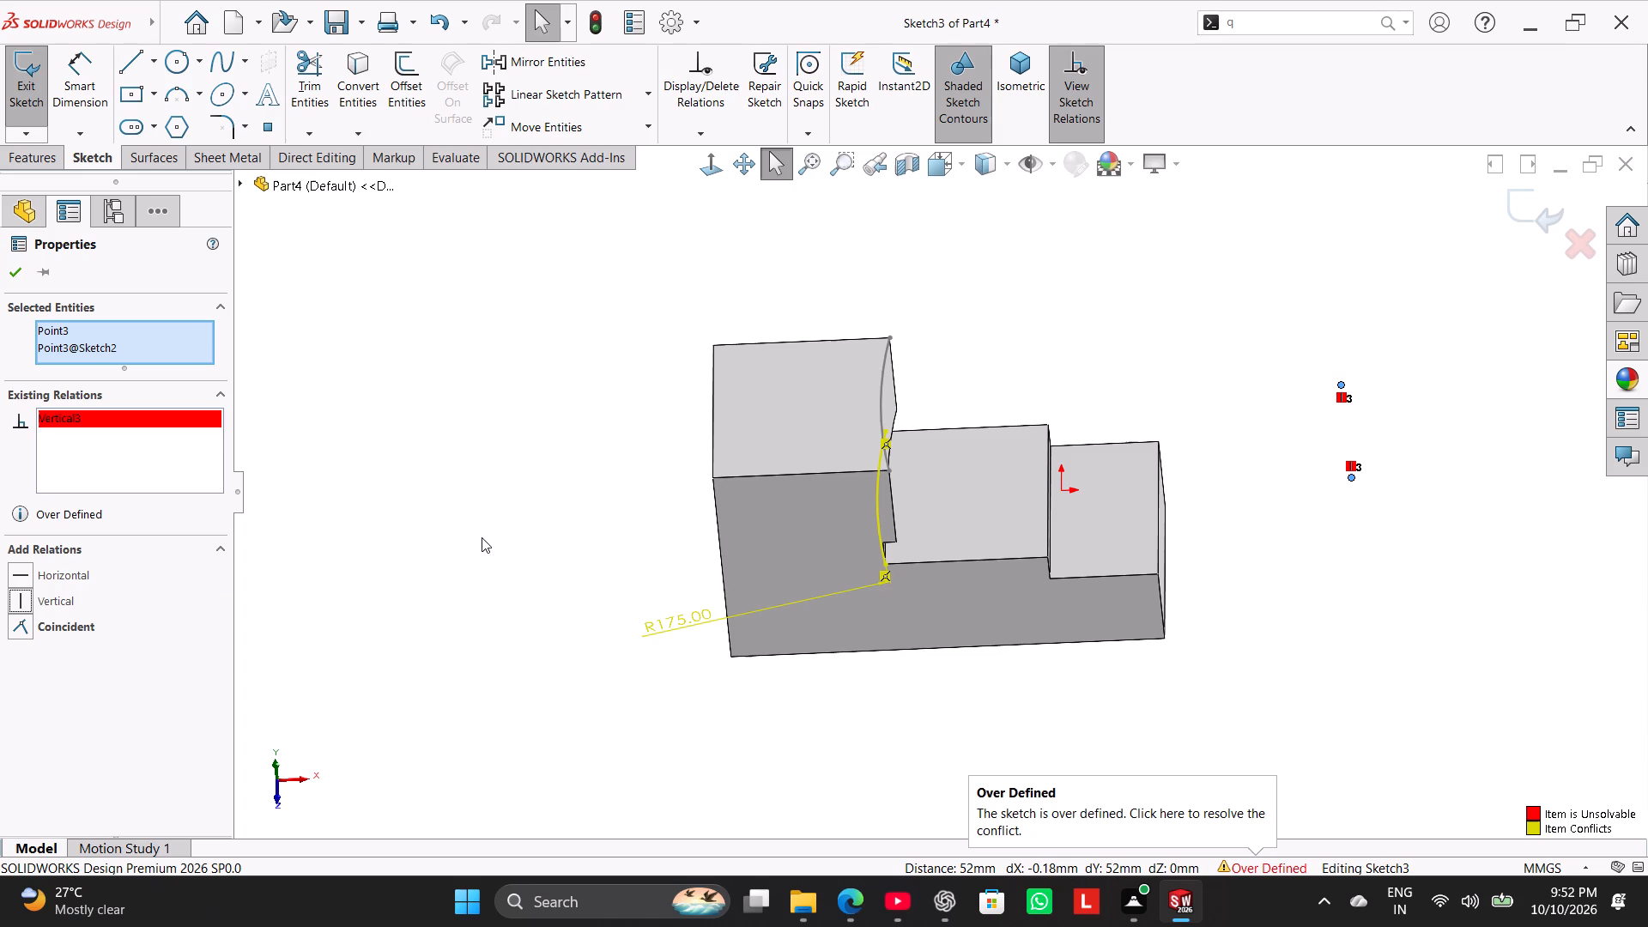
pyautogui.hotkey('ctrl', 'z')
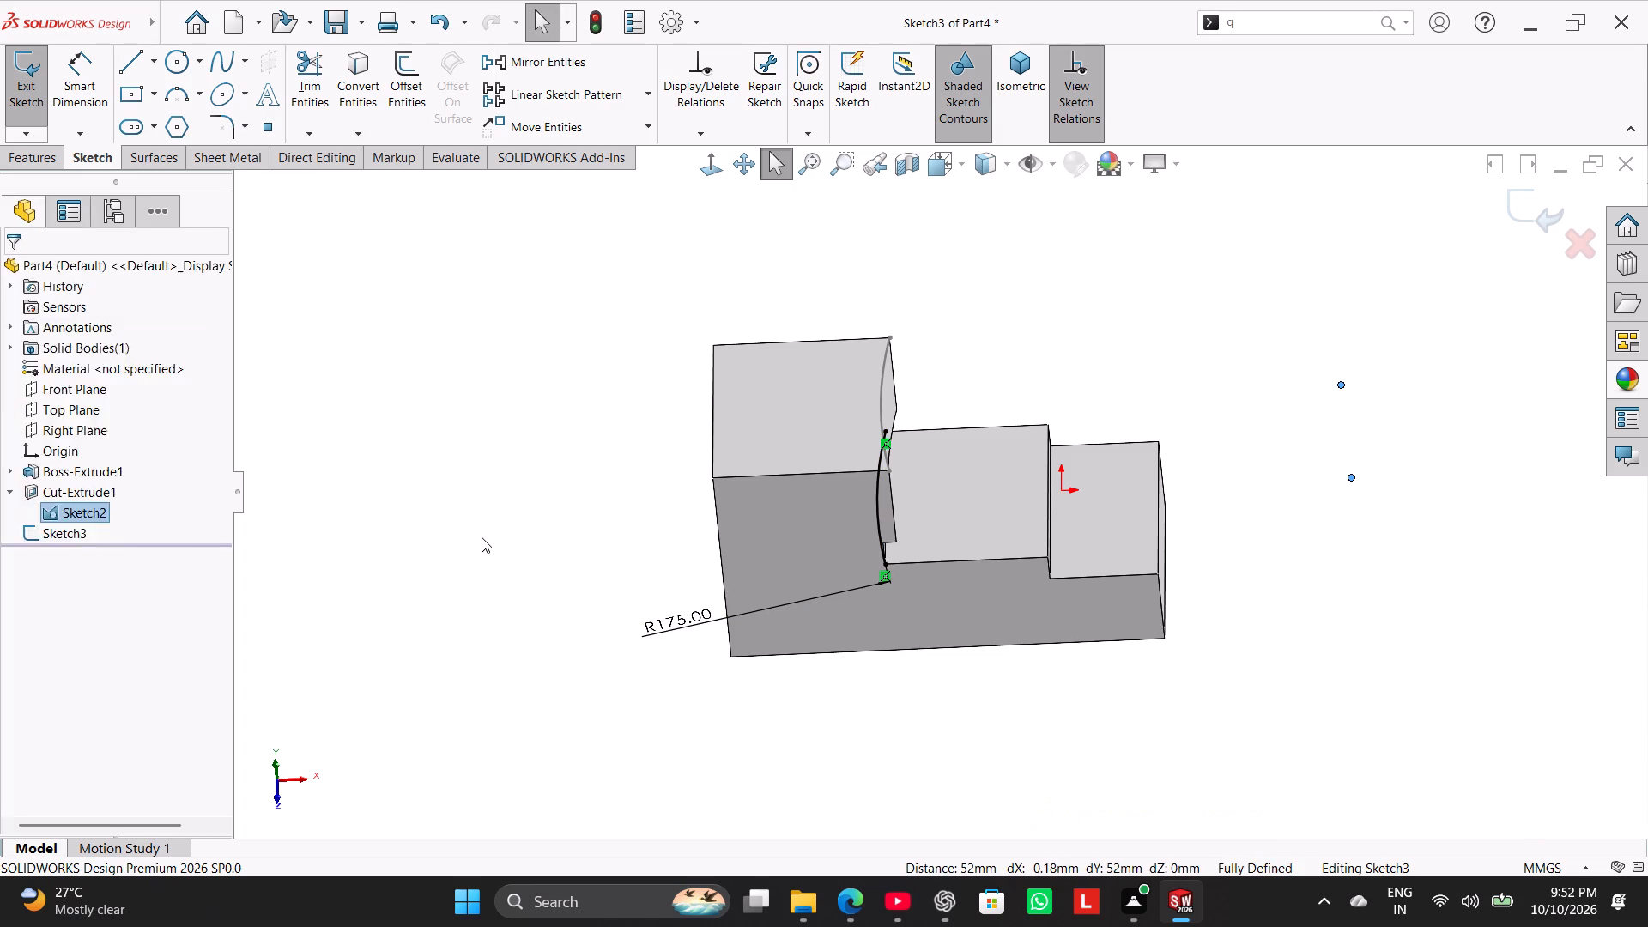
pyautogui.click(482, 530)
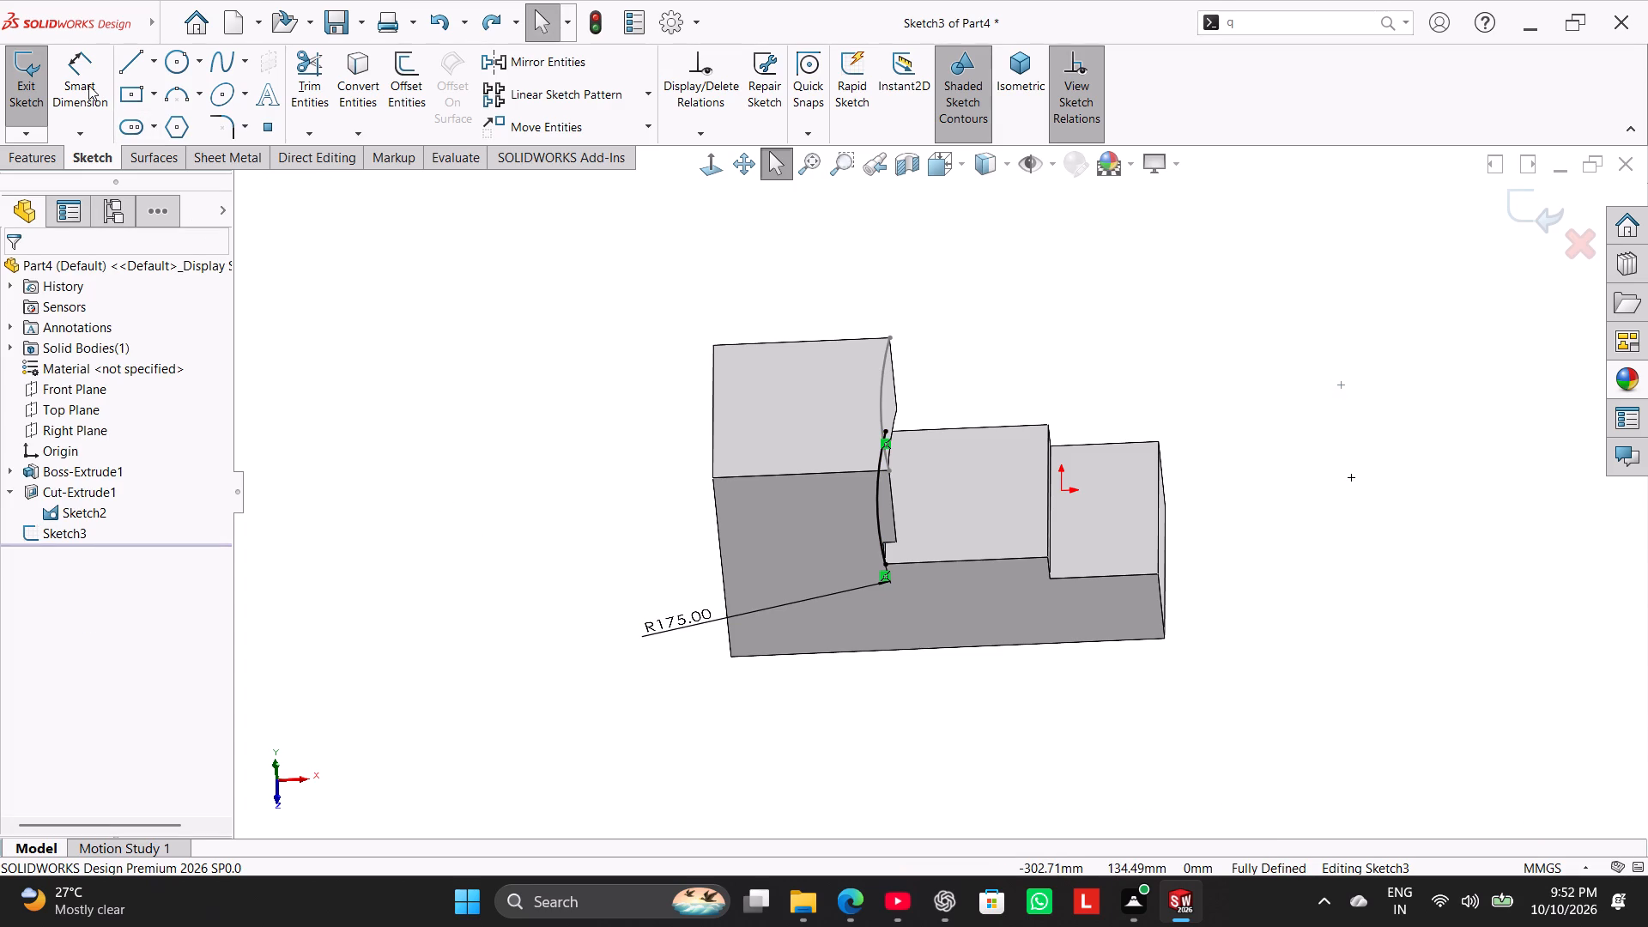
# Recheck the horizontal offset between the two arc centres with Smart Dimension, without keeping the dimension.
pyautogui.moveTo(88, 85); pyautogui.dragTo(83, 94)
pyautogui.click(1342, 387)
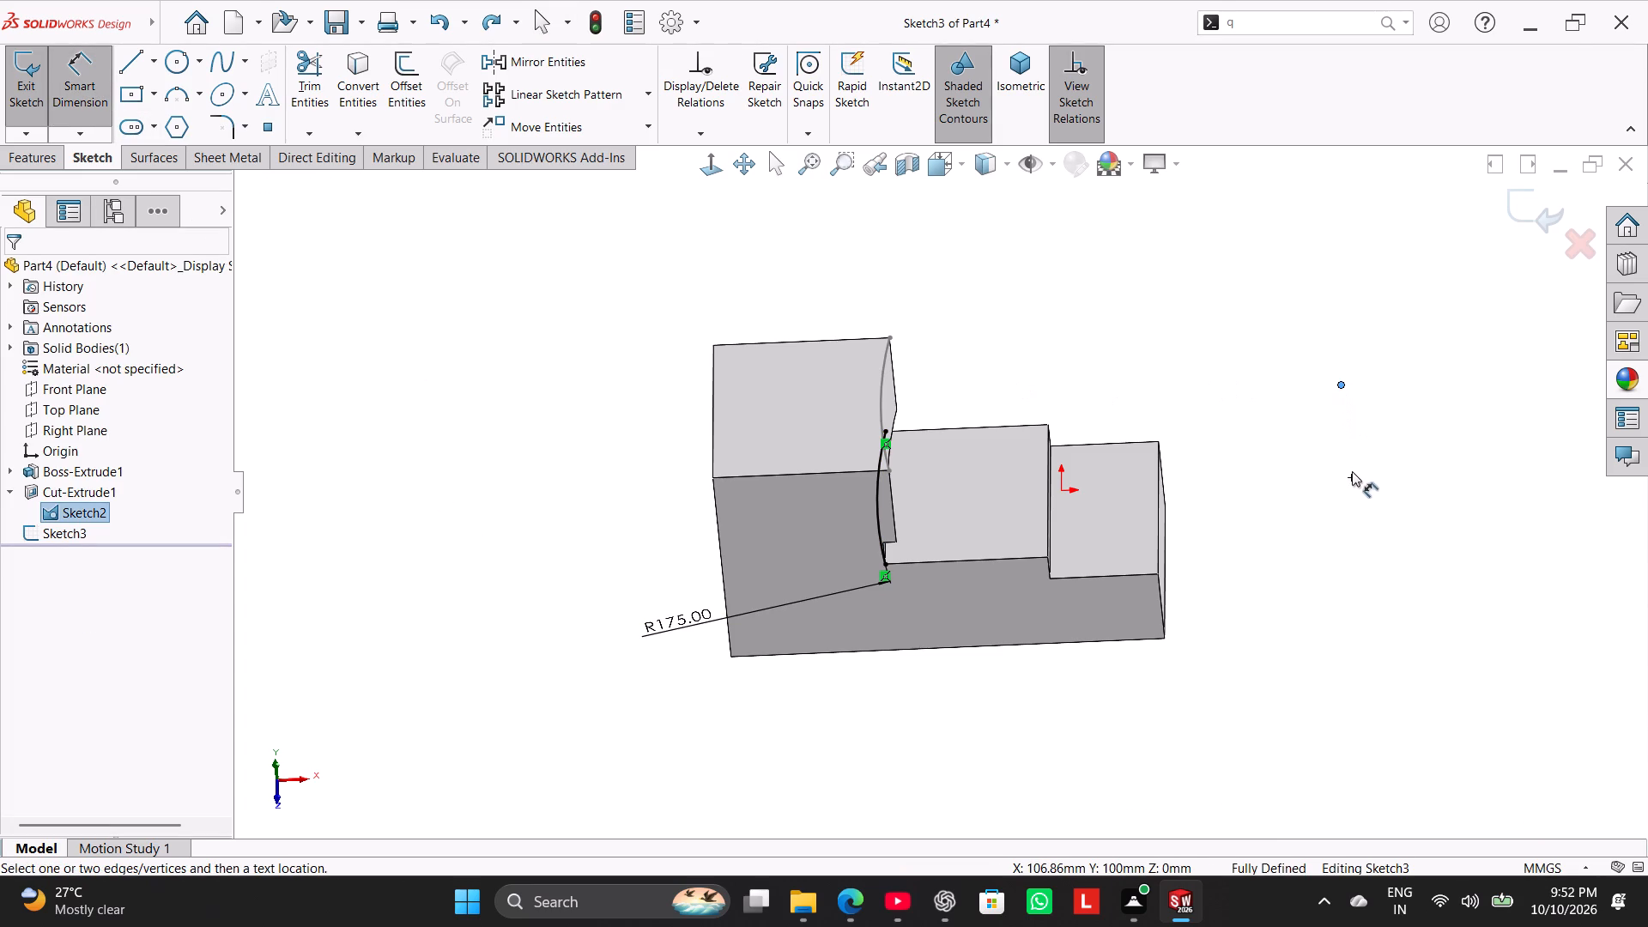
pyautogui.click(1353, 477)
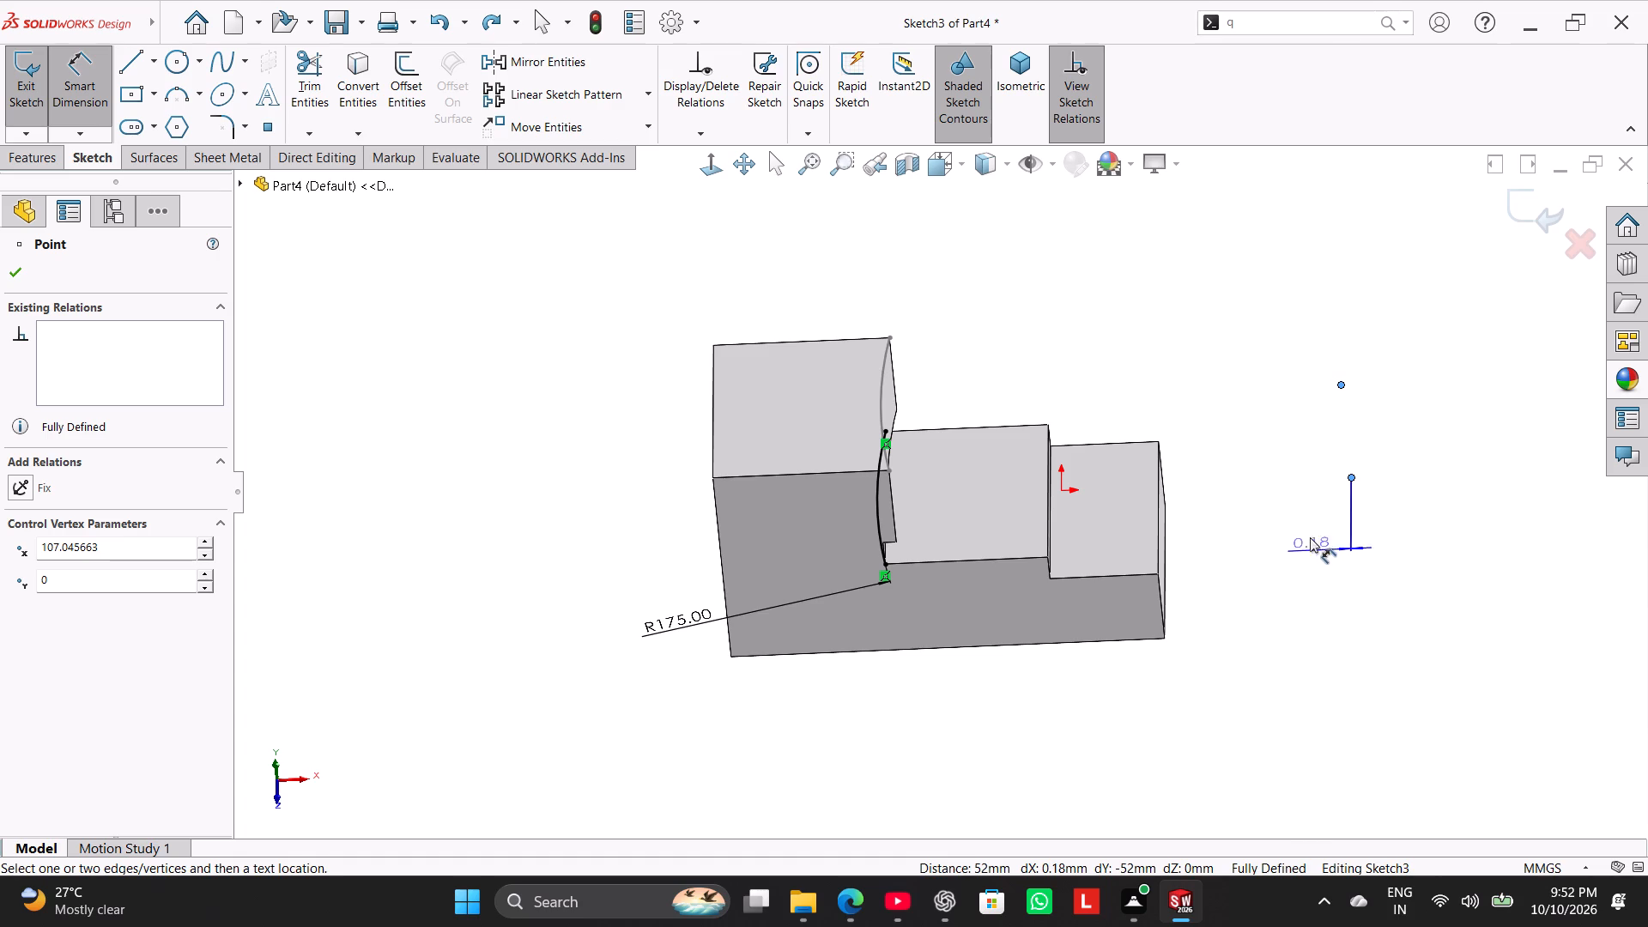
pyautogui.click(75, 73)
pyautogui.click(360, 391)
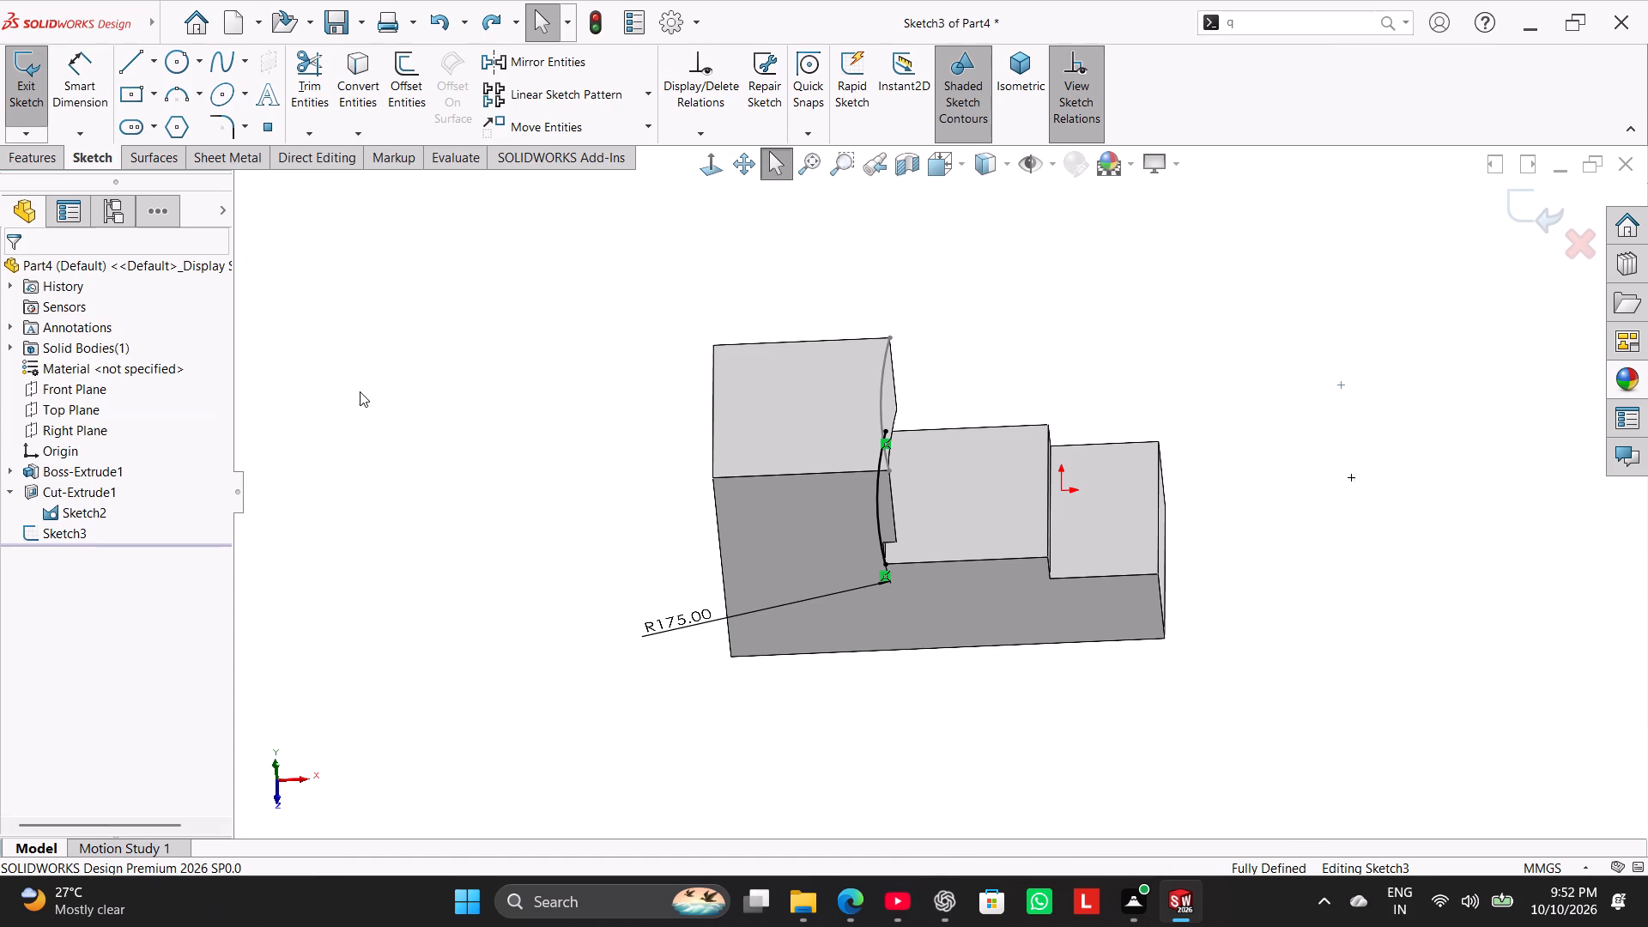
# Exit the arc sketch, edit the block's base profile sketch to set the undercut depth to 5.09 mm, and rebuild the block.
pyautogui.click(32, 103)
pyautogui.rightClick(96, 472)
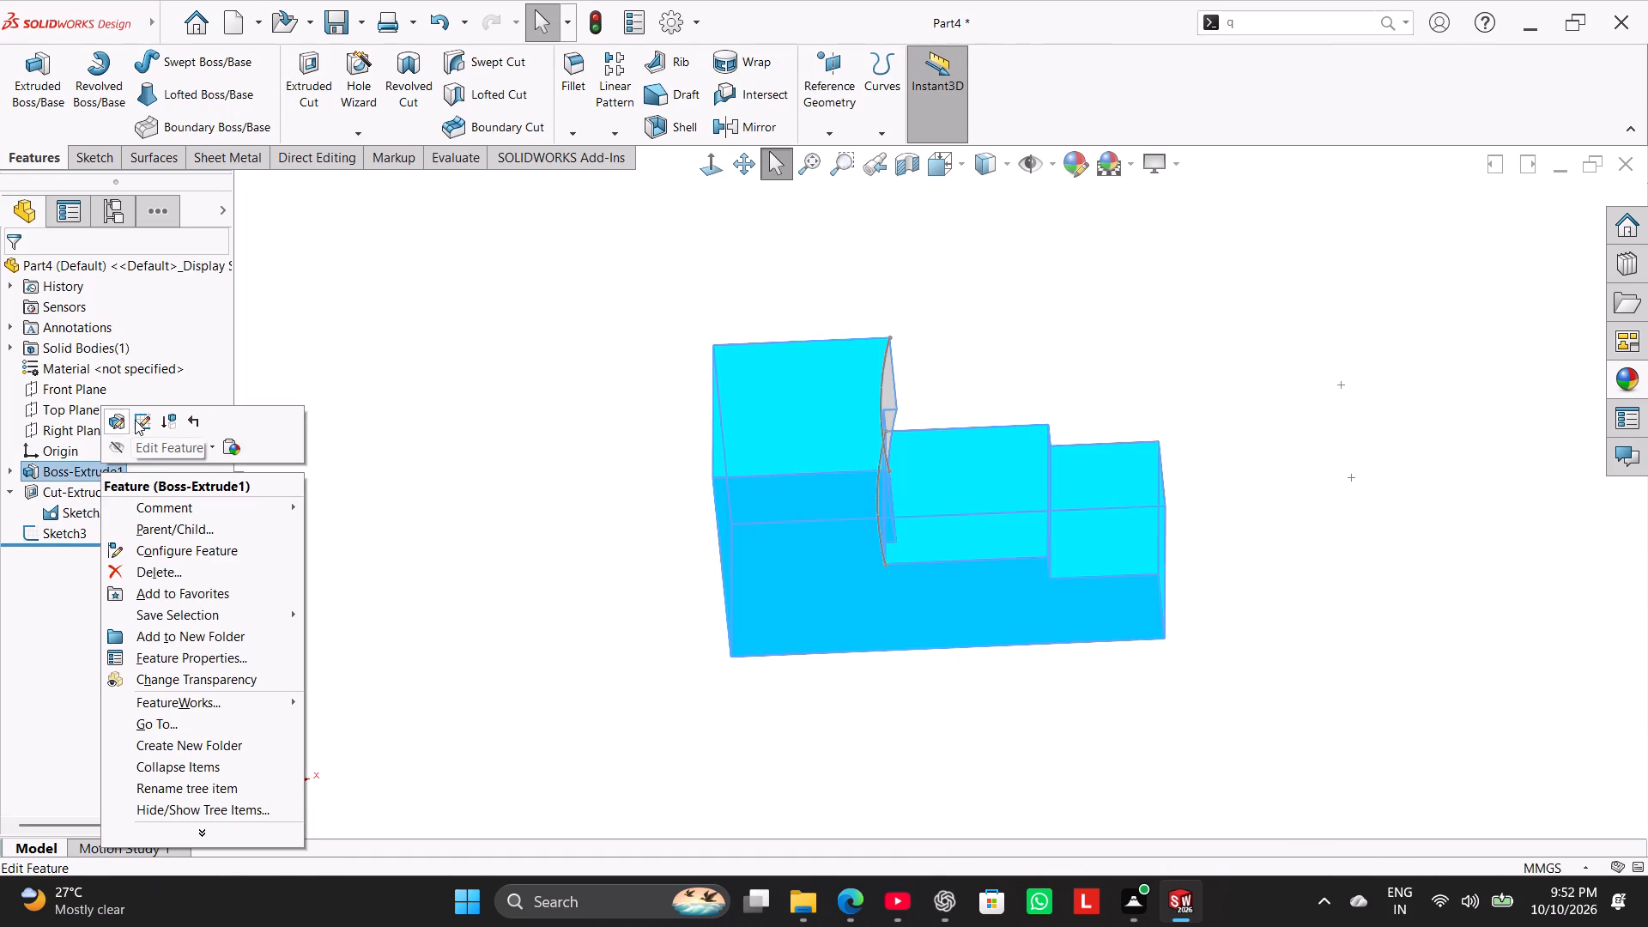
pyautogui.click(135, 420)
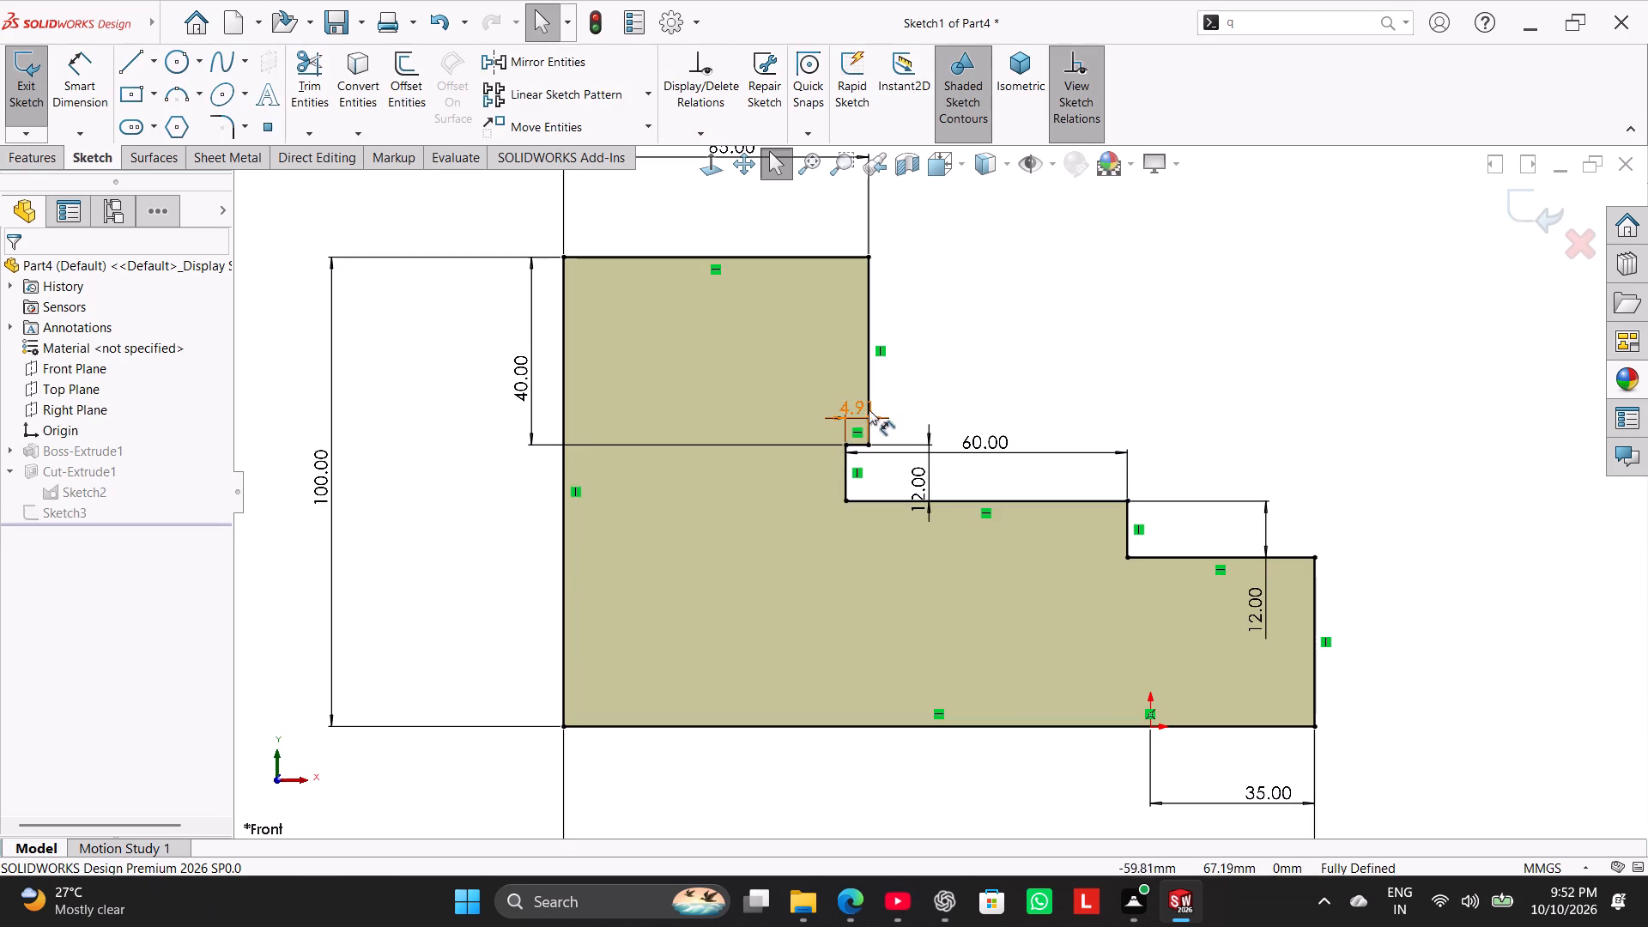
pyautogui.click(858, 408)
pyautogui.click(858, 408)
pyautogui.press('5')
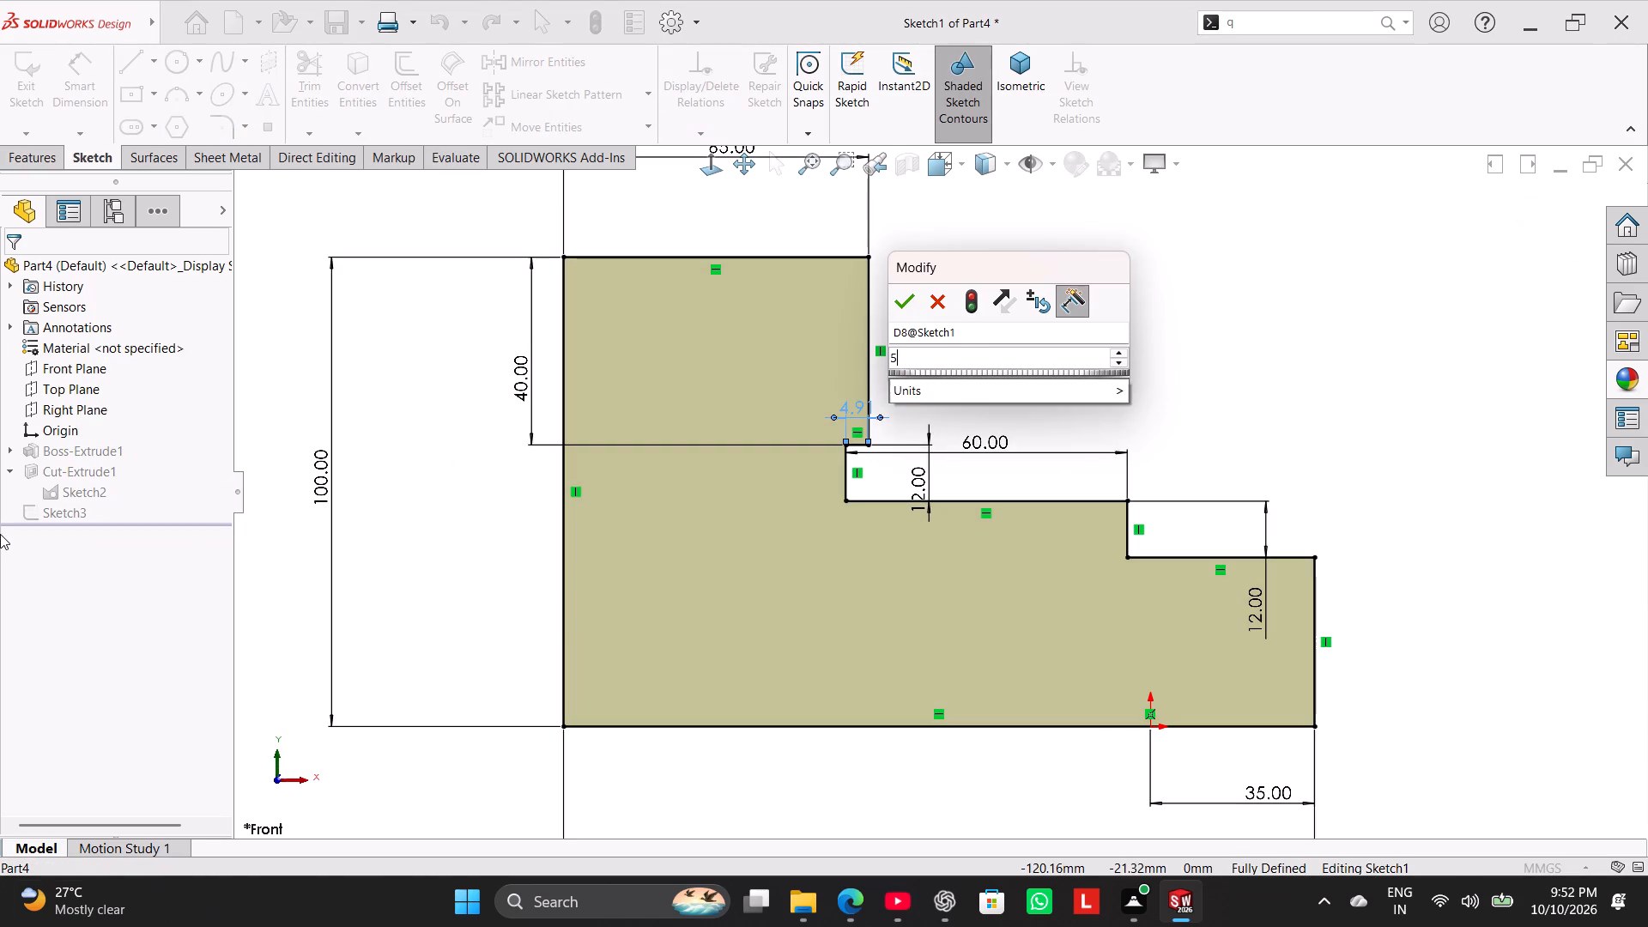
pyautogui.press('+')
pyautogui.write('0.09')
pyautogui.press('Return')
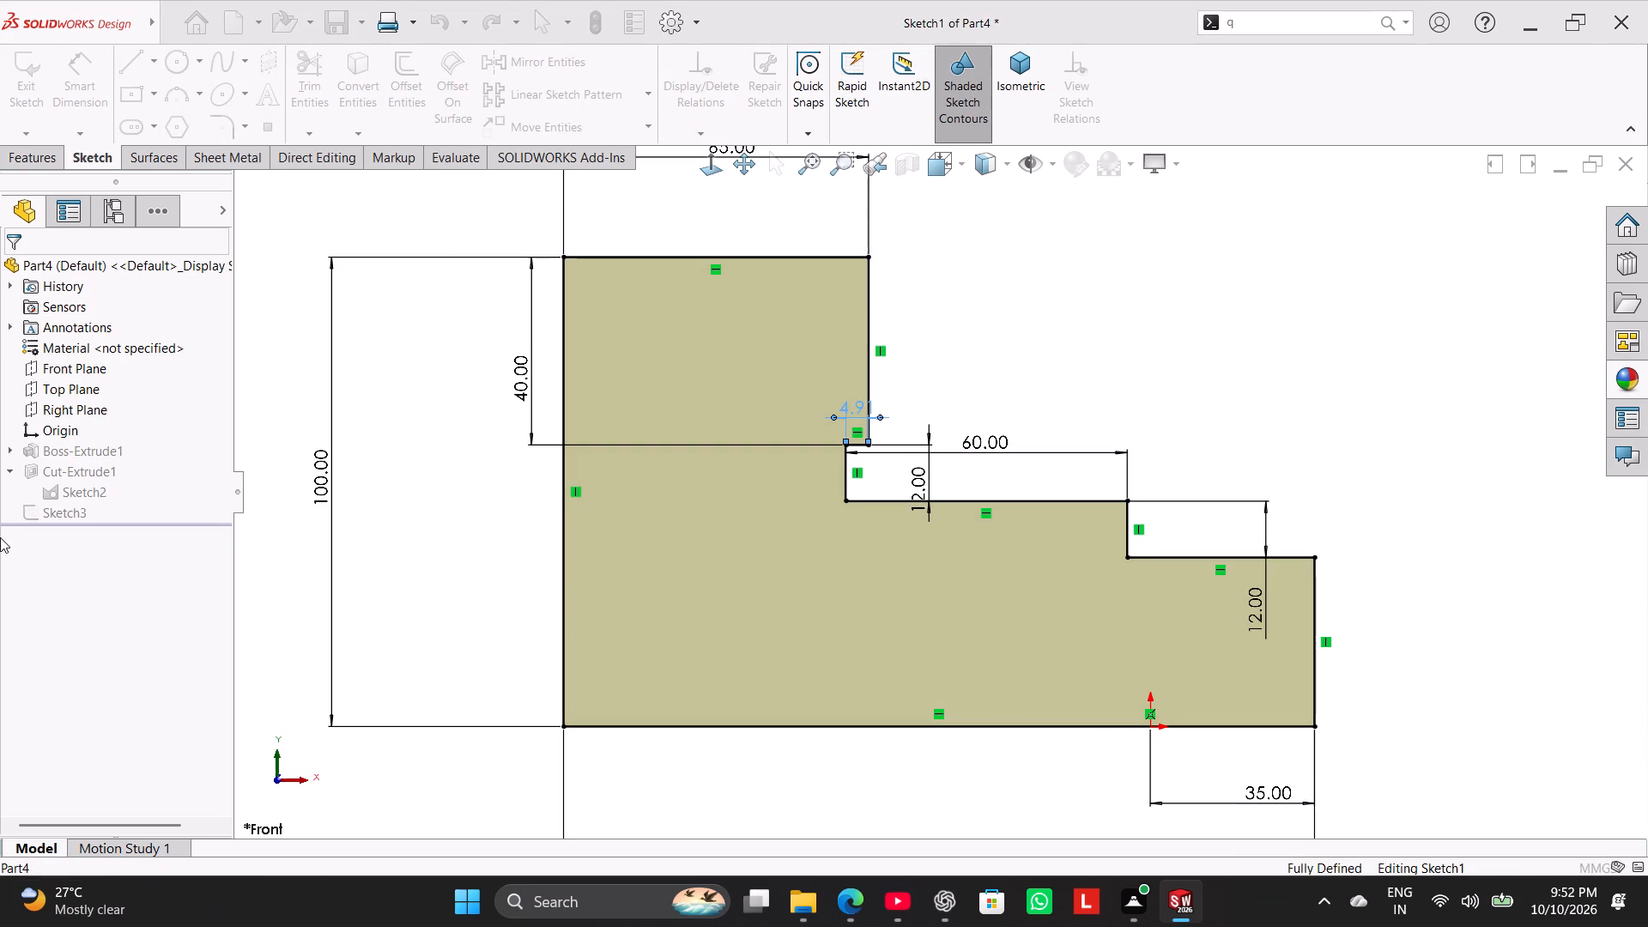
pyautogui.click(1161, 318)
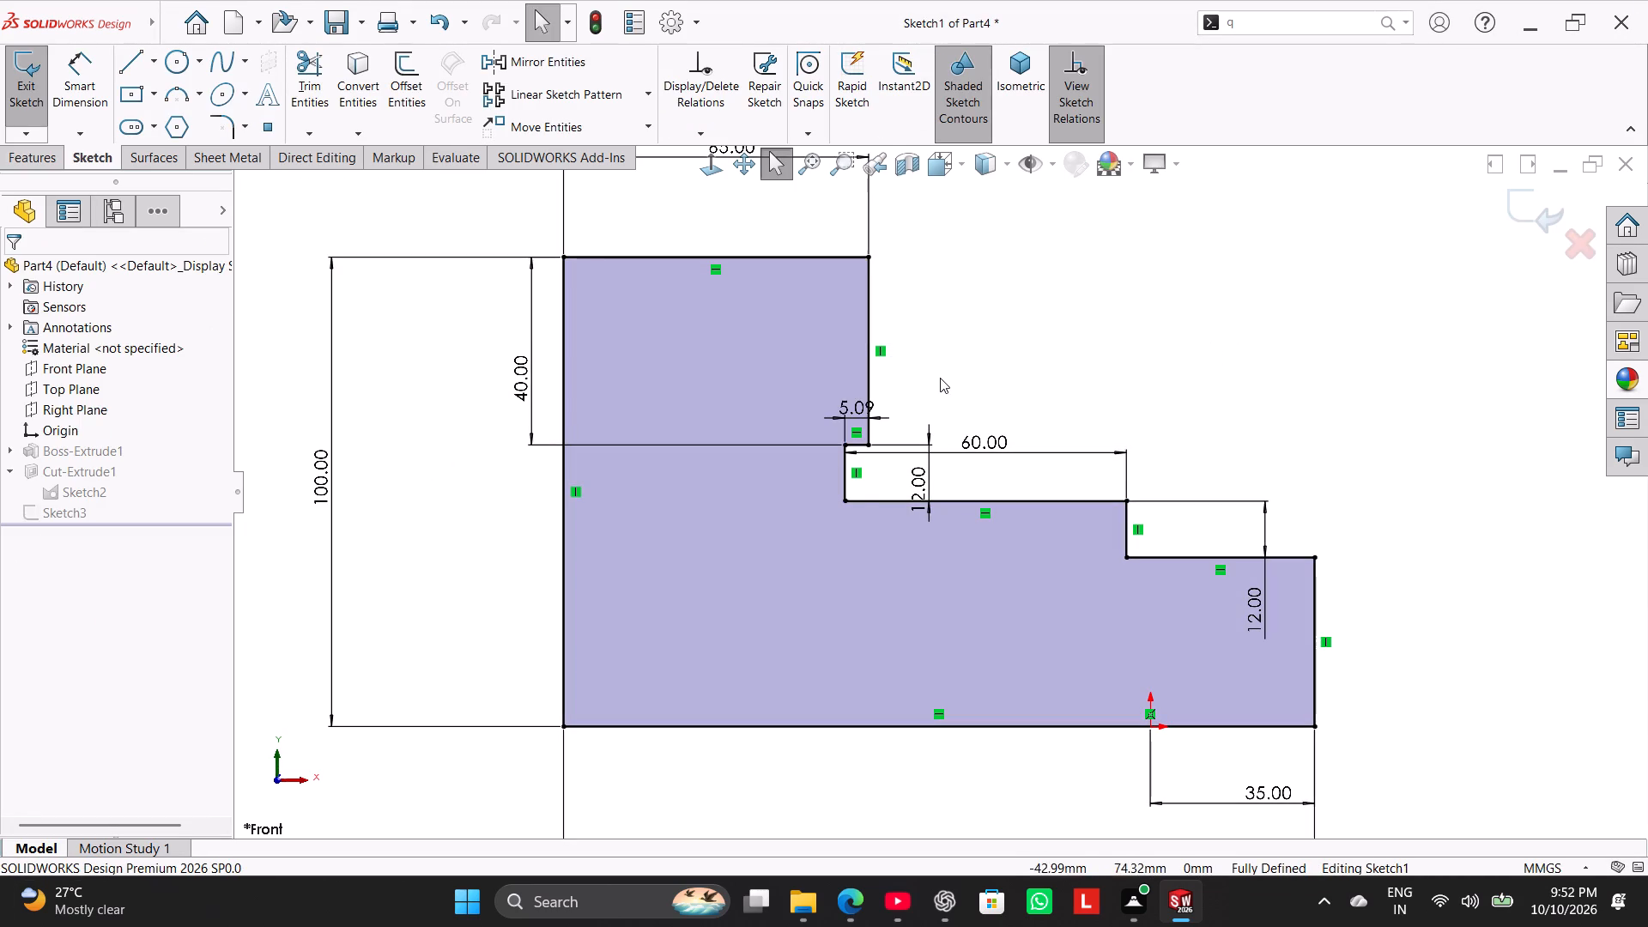
pyautogui.scroll(2, 940, 378)
pyautogui.click(25, 107)
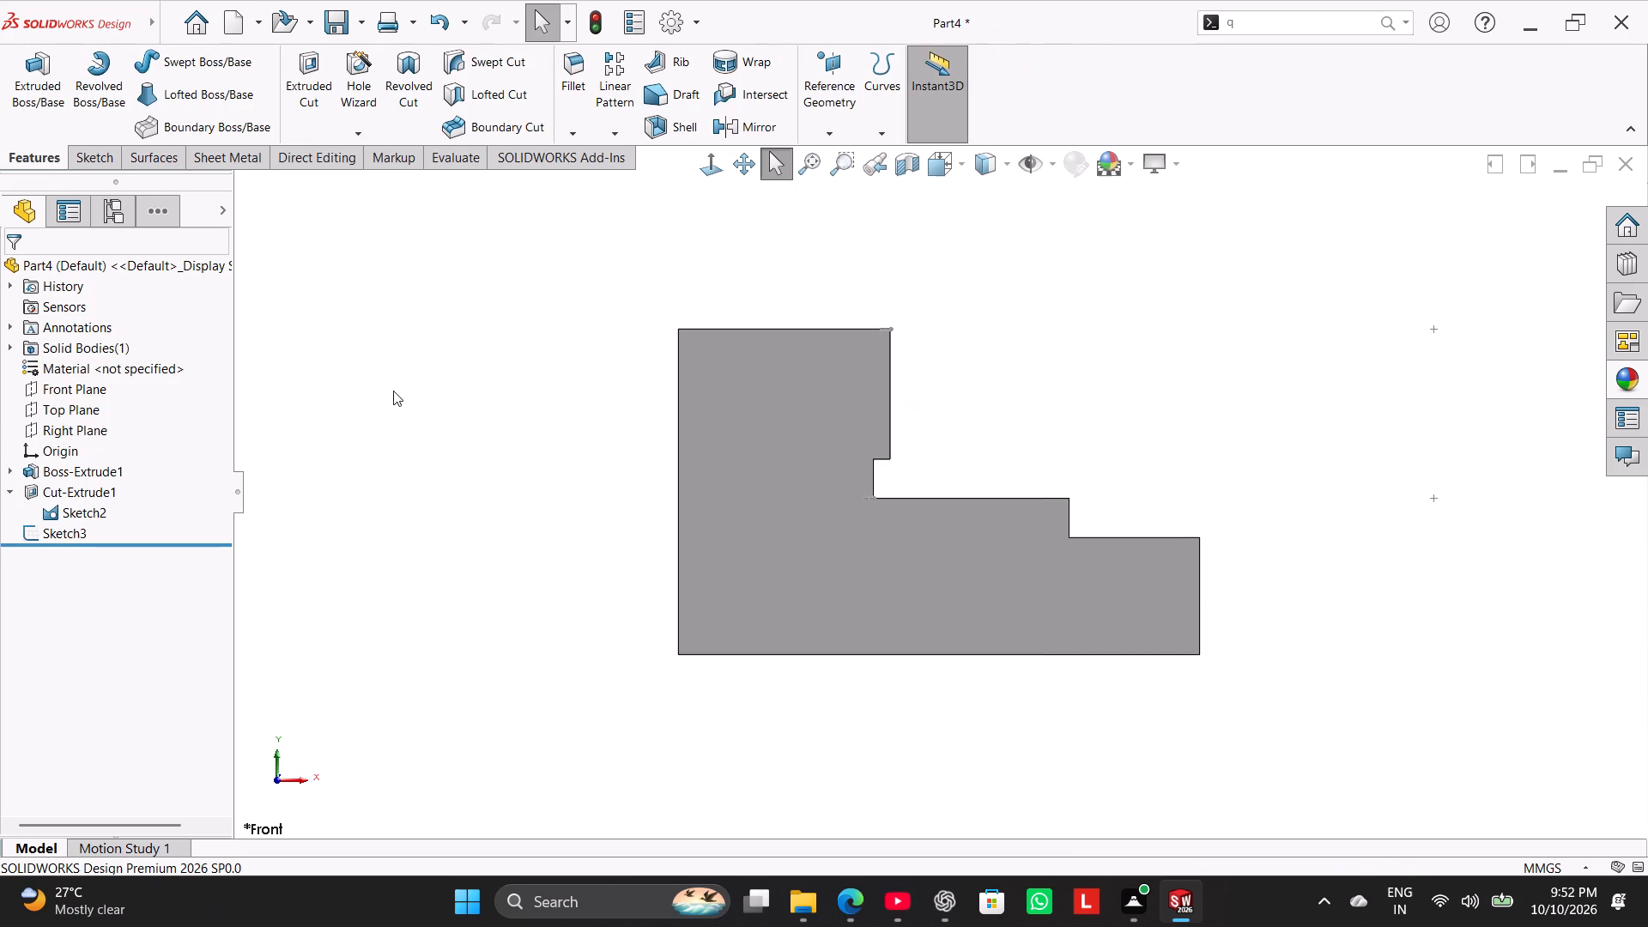
pyautogui.moveTo(533, 400); pyautogui.dragTo(463, 546, button='middle')
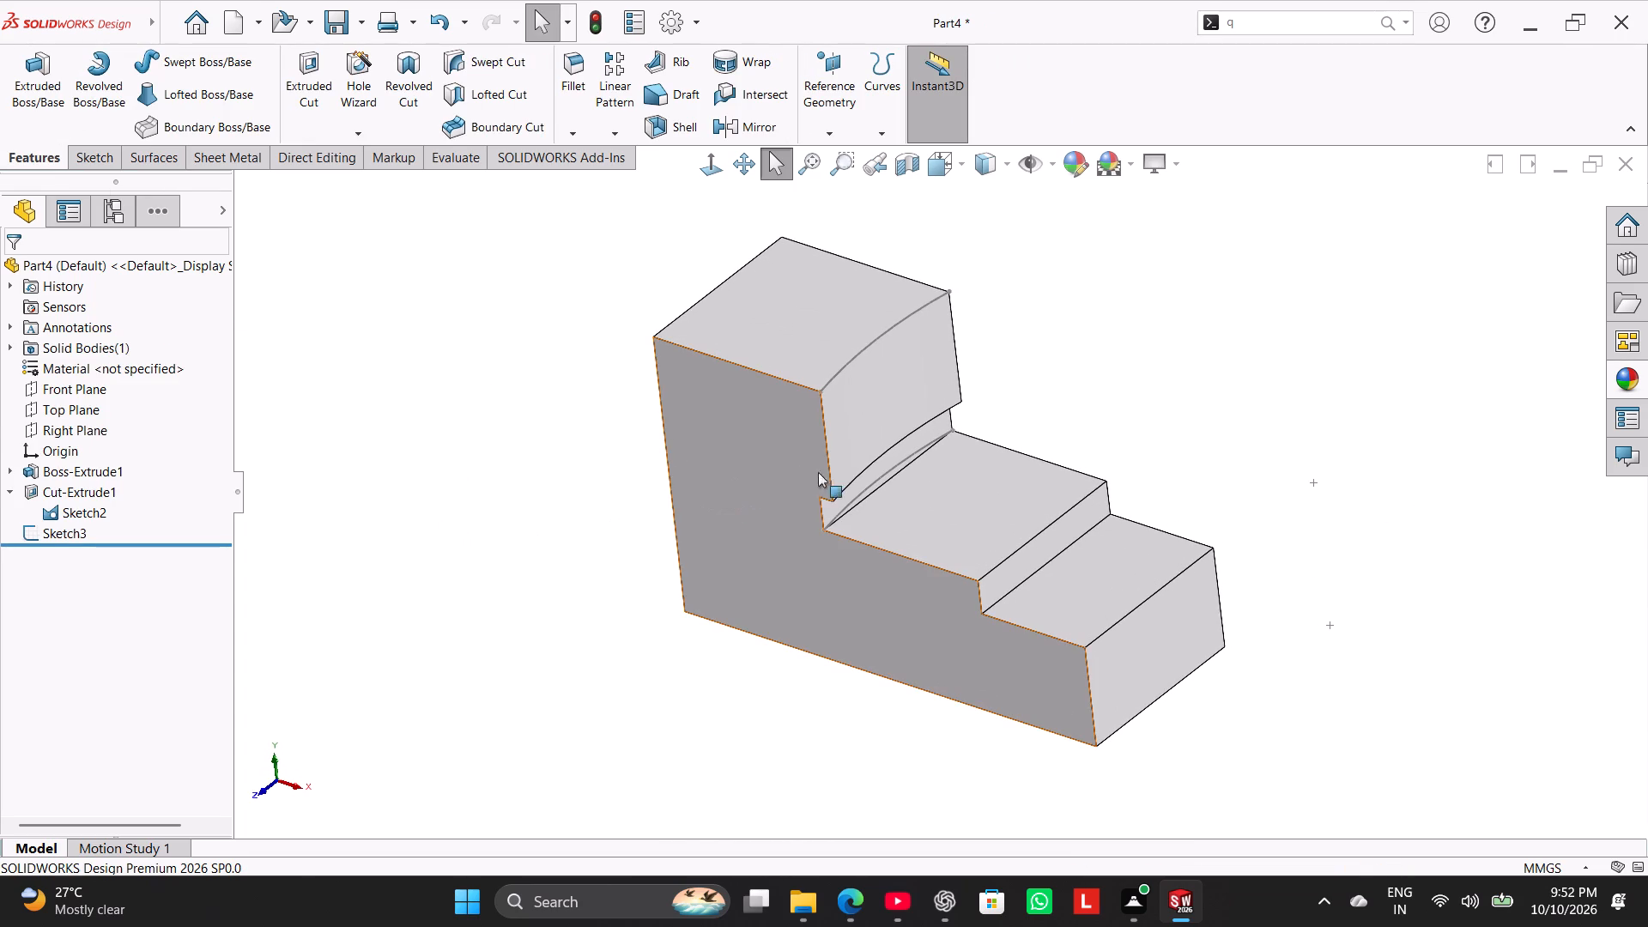
# Reopen the middle-step arc sketch for editing.
pyautogui.doubleClick(886, 475)
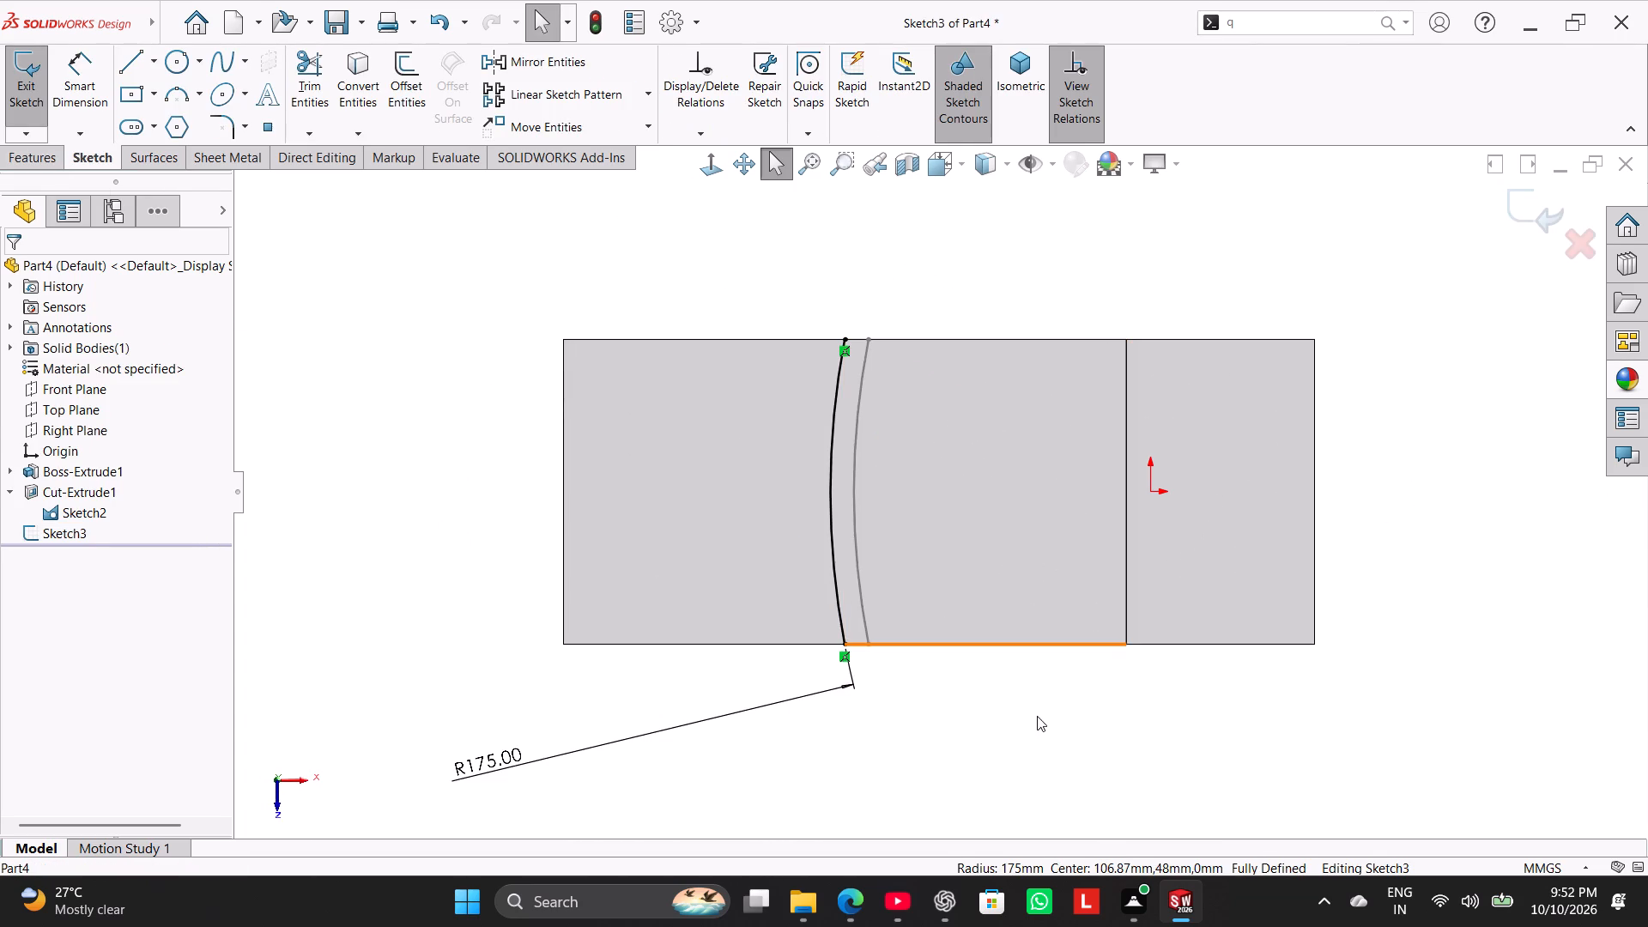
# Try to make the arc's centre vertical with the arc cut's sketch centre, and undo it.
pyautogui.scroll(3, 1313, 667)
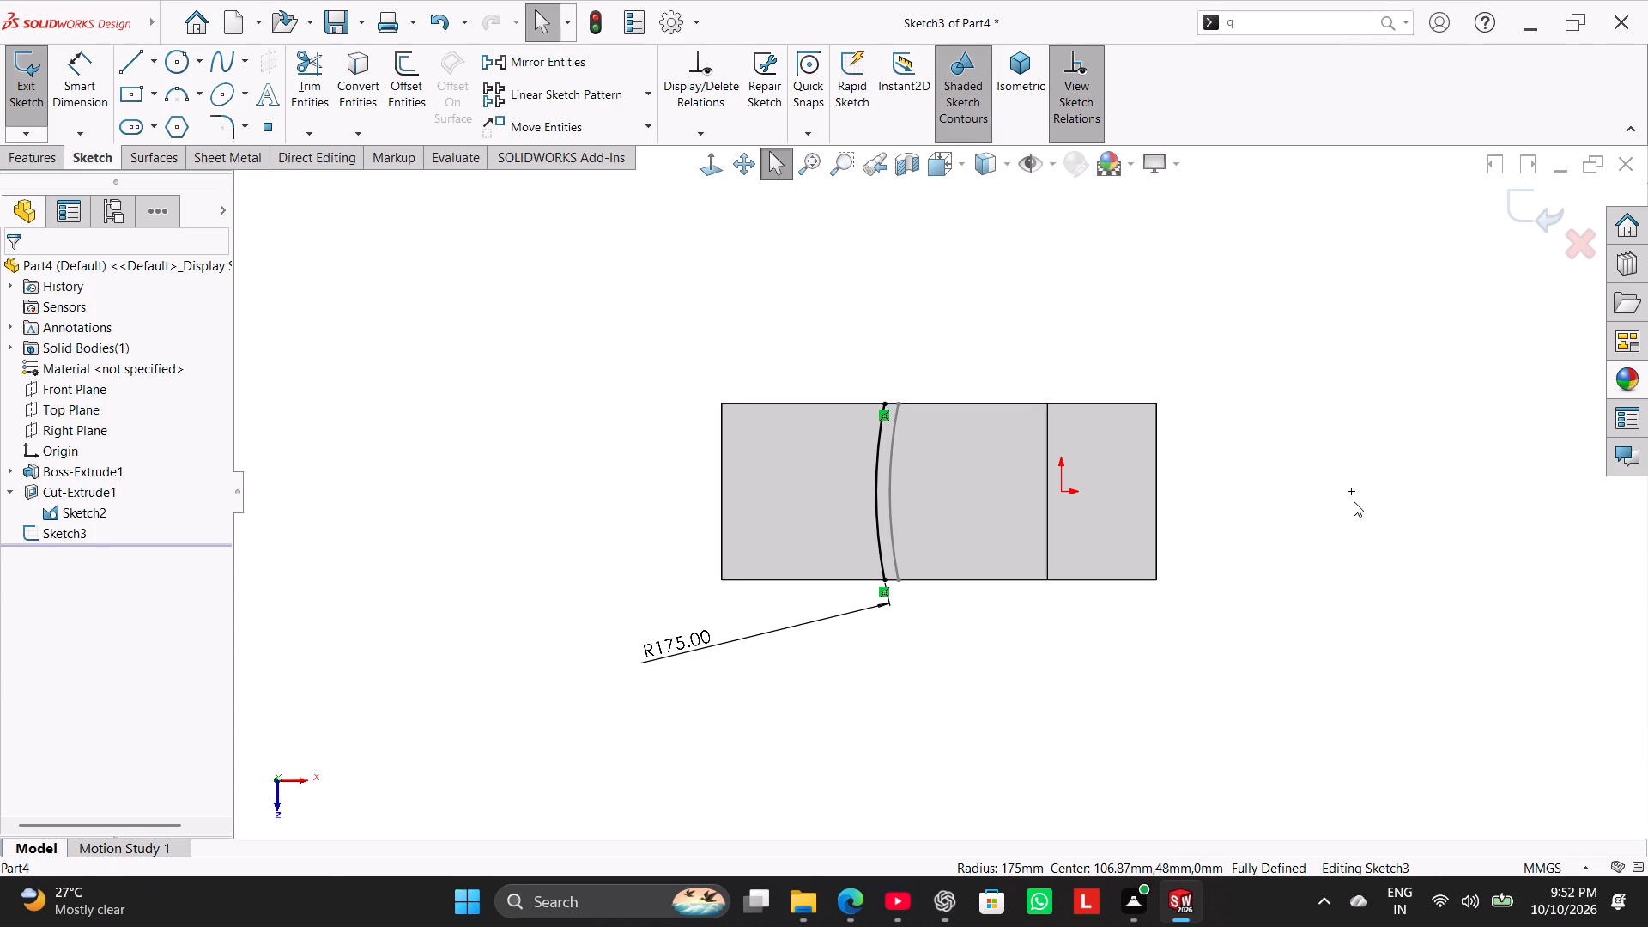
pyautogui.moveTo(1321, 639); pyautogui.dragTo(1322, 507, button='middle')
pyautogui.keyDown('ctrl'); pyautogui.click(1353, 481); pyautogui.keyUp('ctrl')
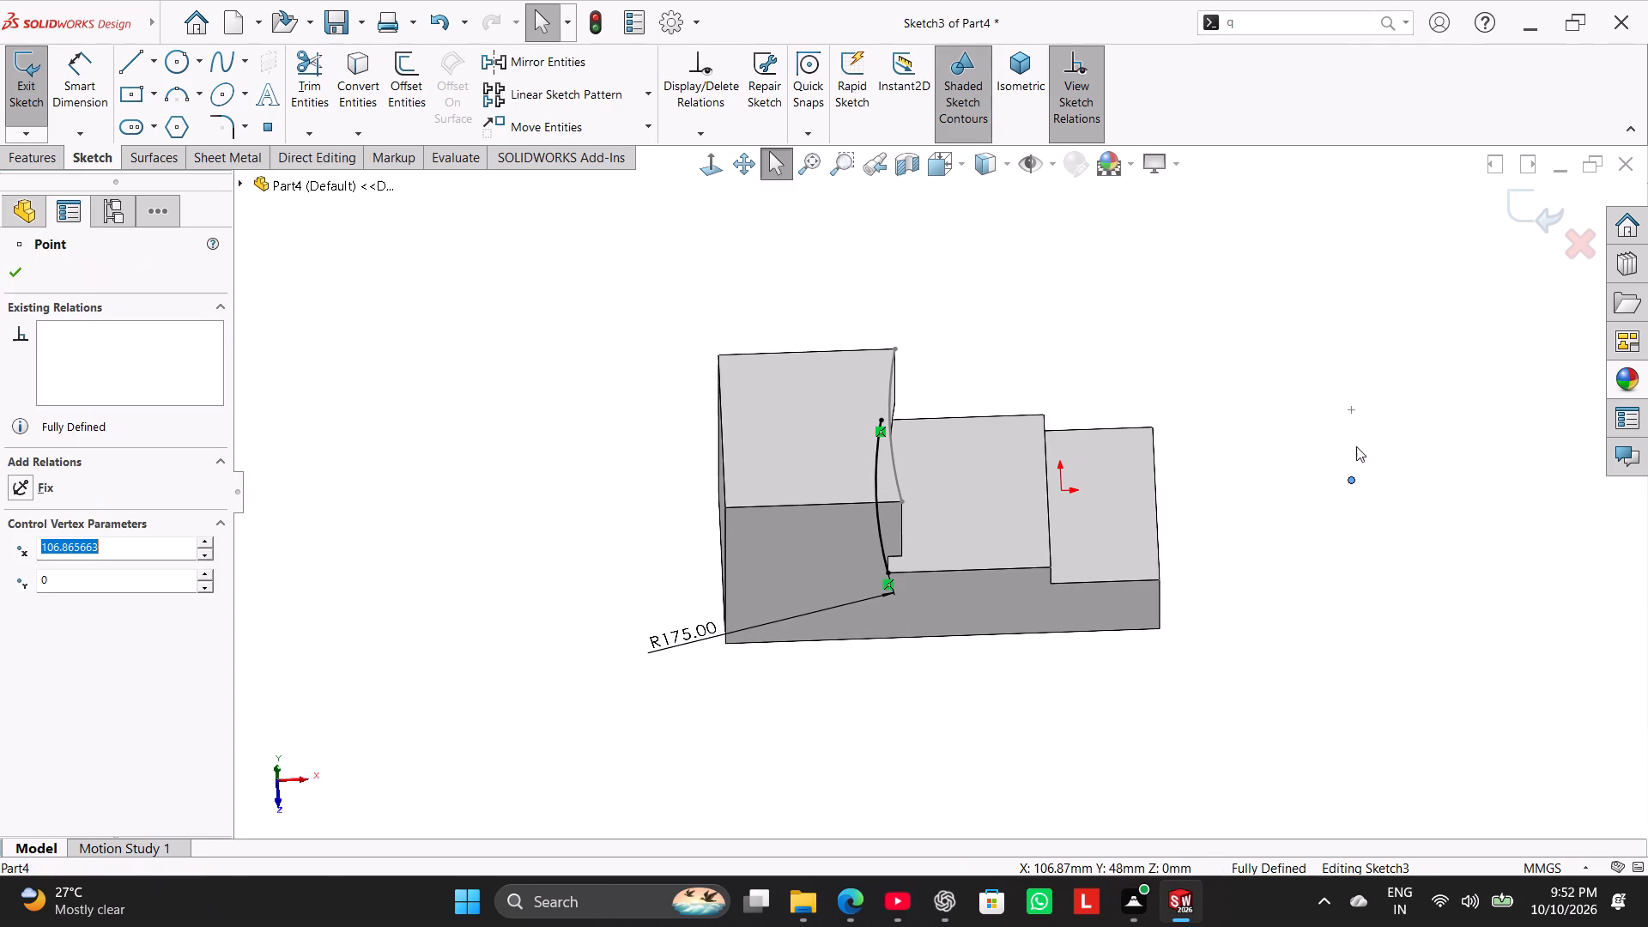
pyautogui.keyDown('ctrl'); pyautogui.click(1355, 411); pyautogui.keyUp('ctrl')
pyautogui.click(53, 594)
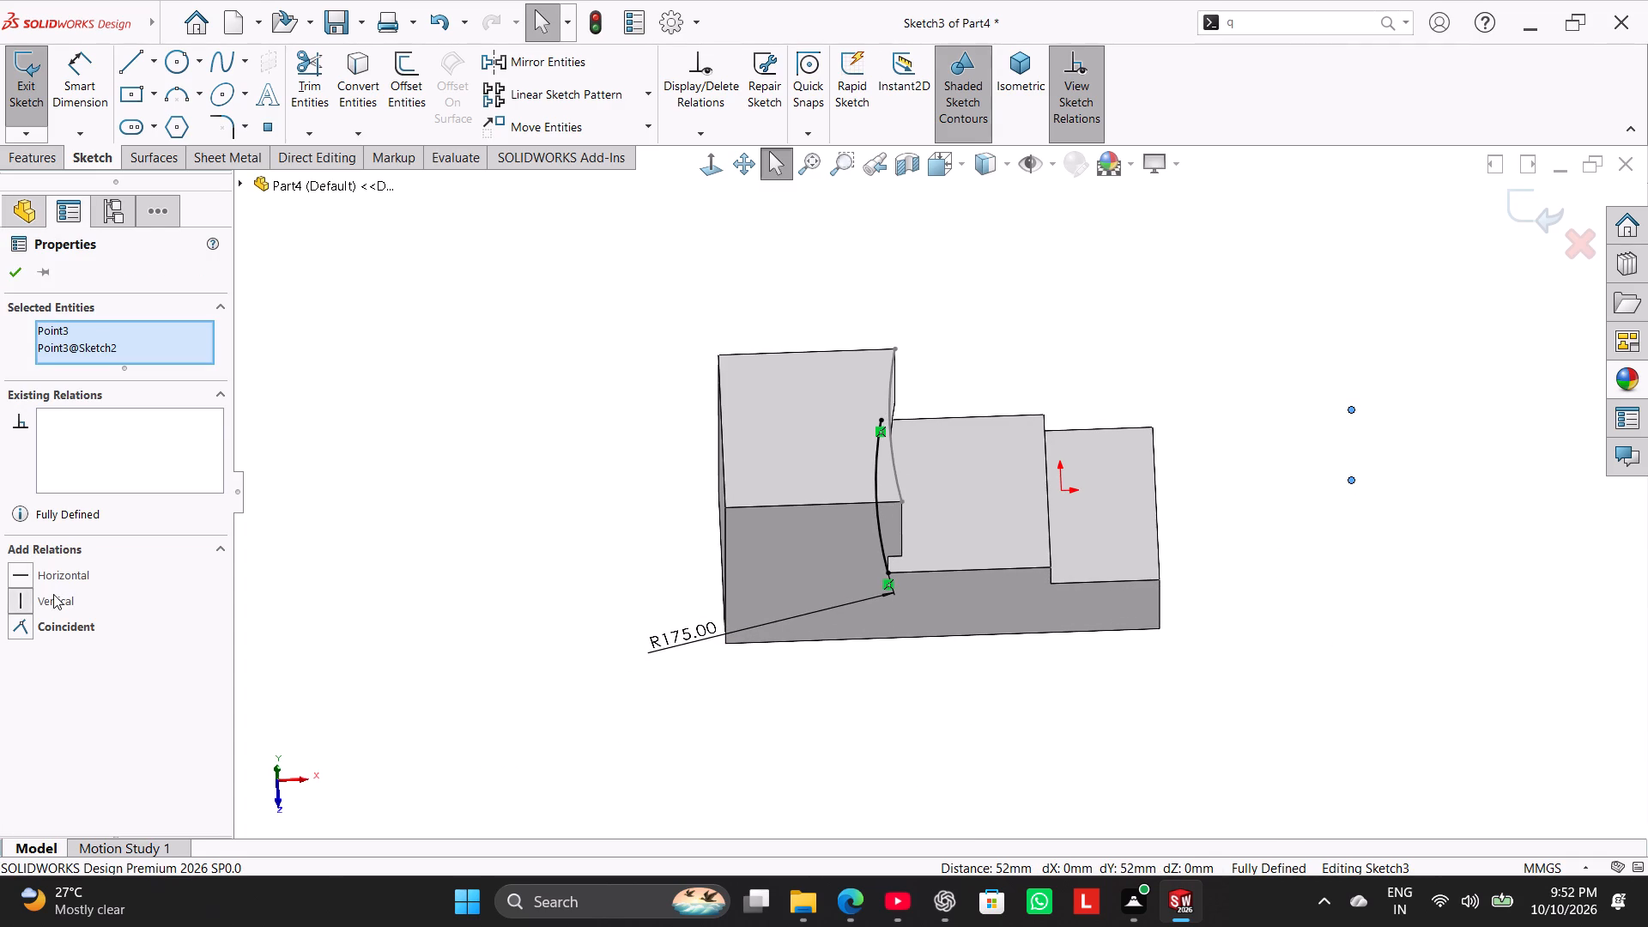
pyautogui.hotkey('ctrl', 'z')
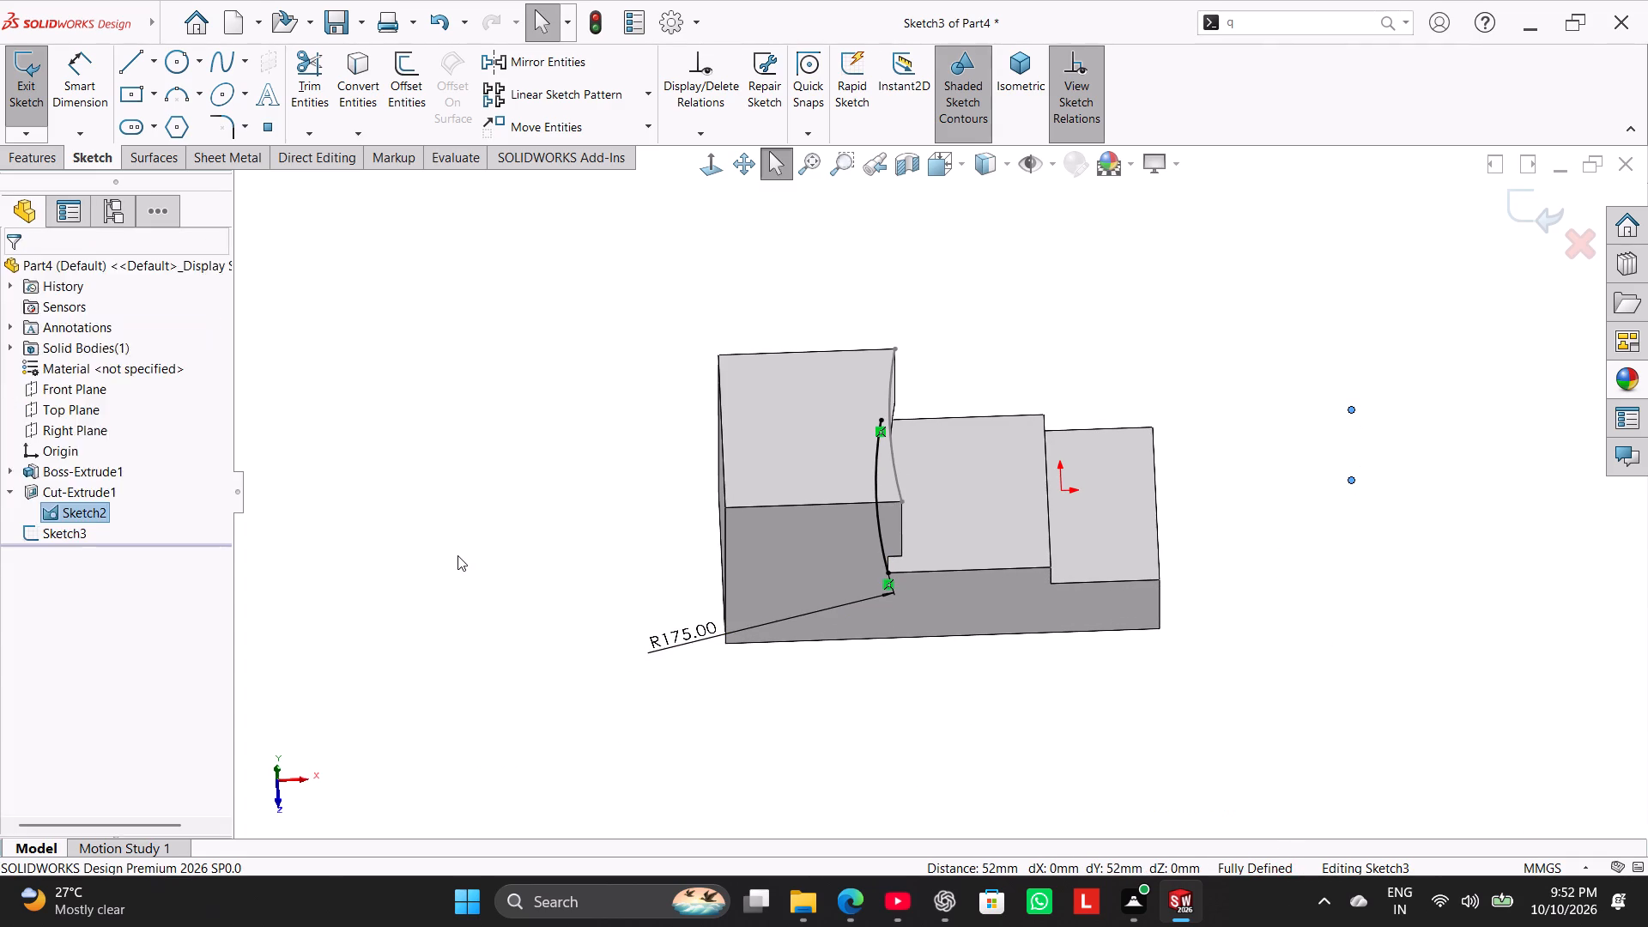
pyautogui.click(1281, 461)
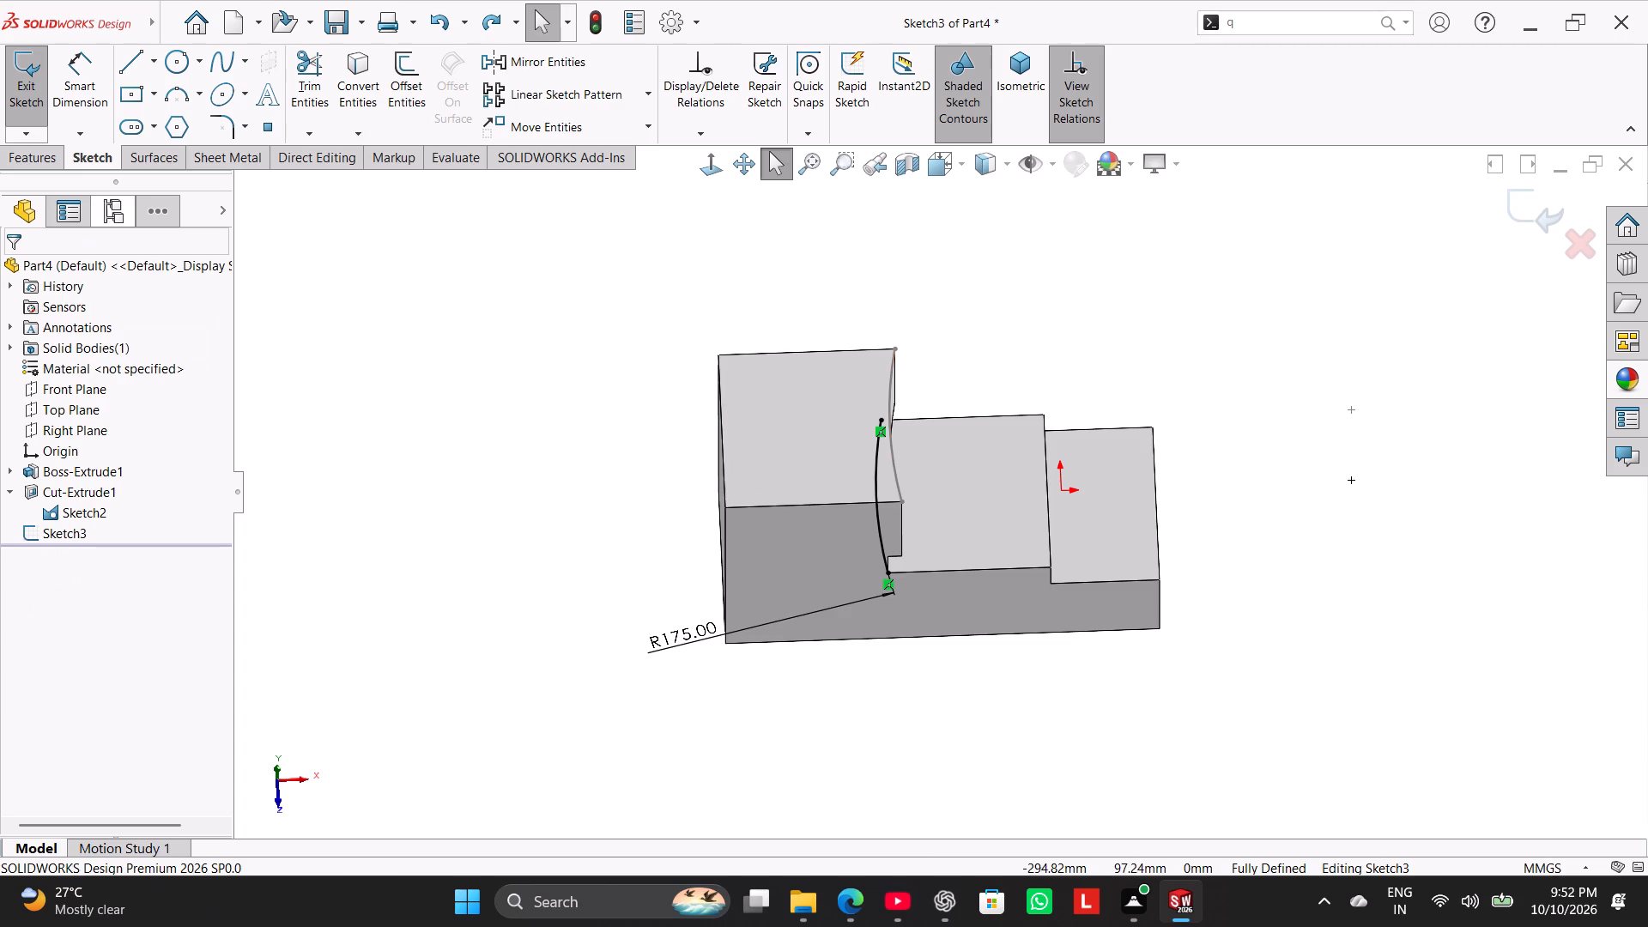
# Check the horizontal offset between the two arc centres with Smart Dimension, without keeping the dimension.
pyautogui.click(84, 77)
pyautogui.click(1354, 409)
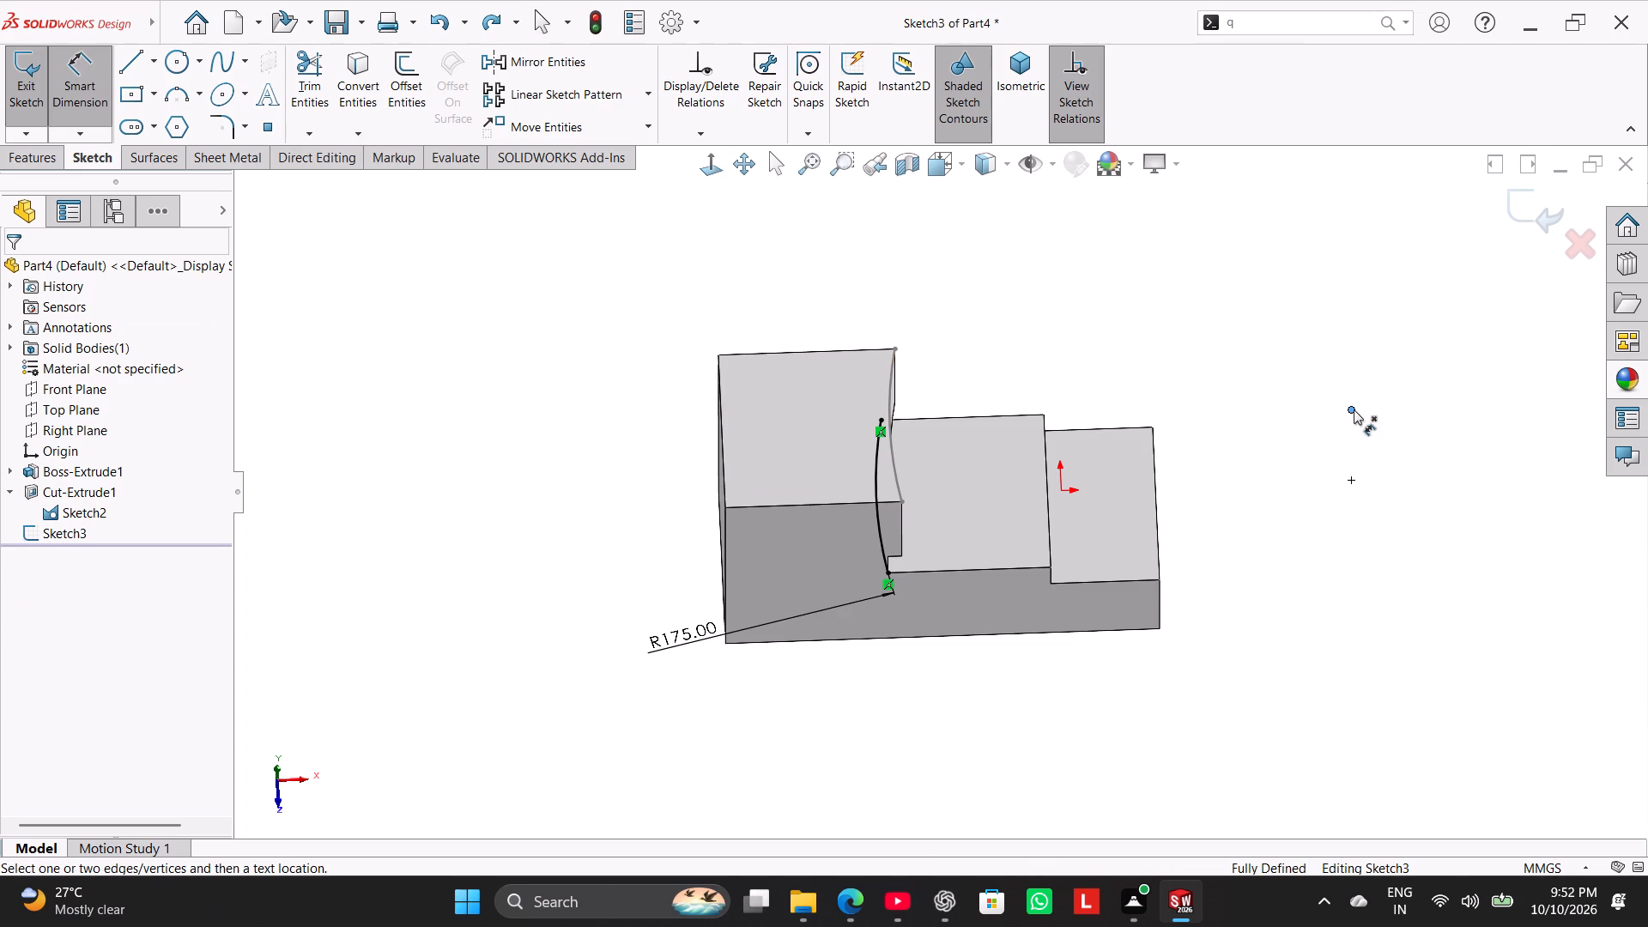
pyautogui.click(1352, 477)
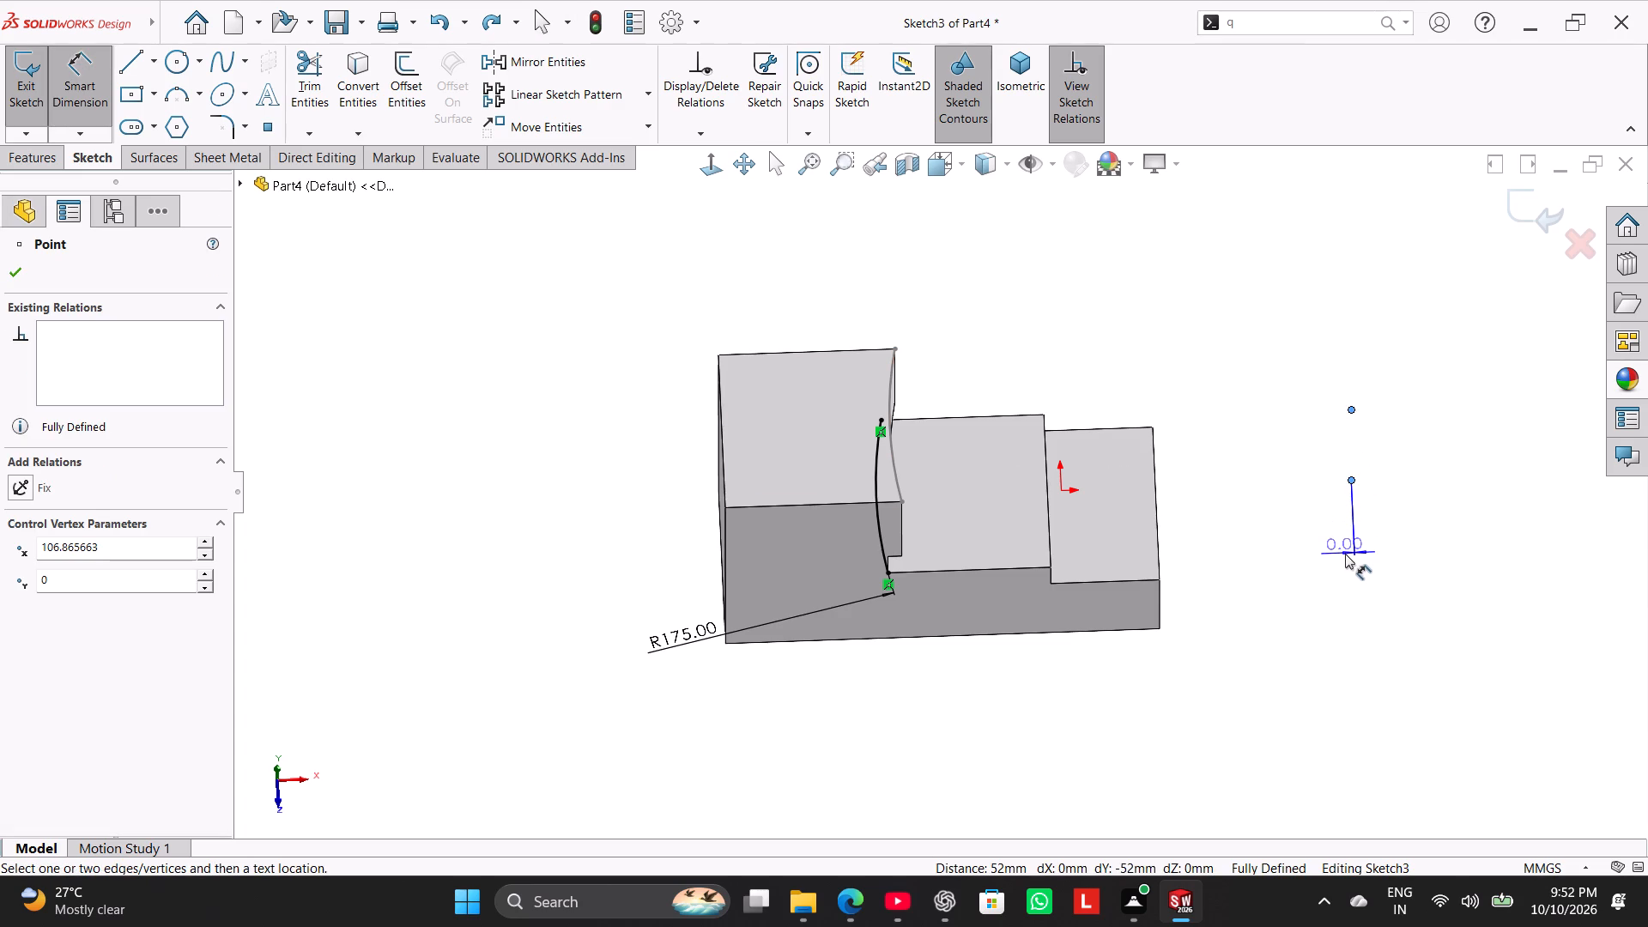
pyautogui.click(87, 88)
pyautogui.click(300, 386)
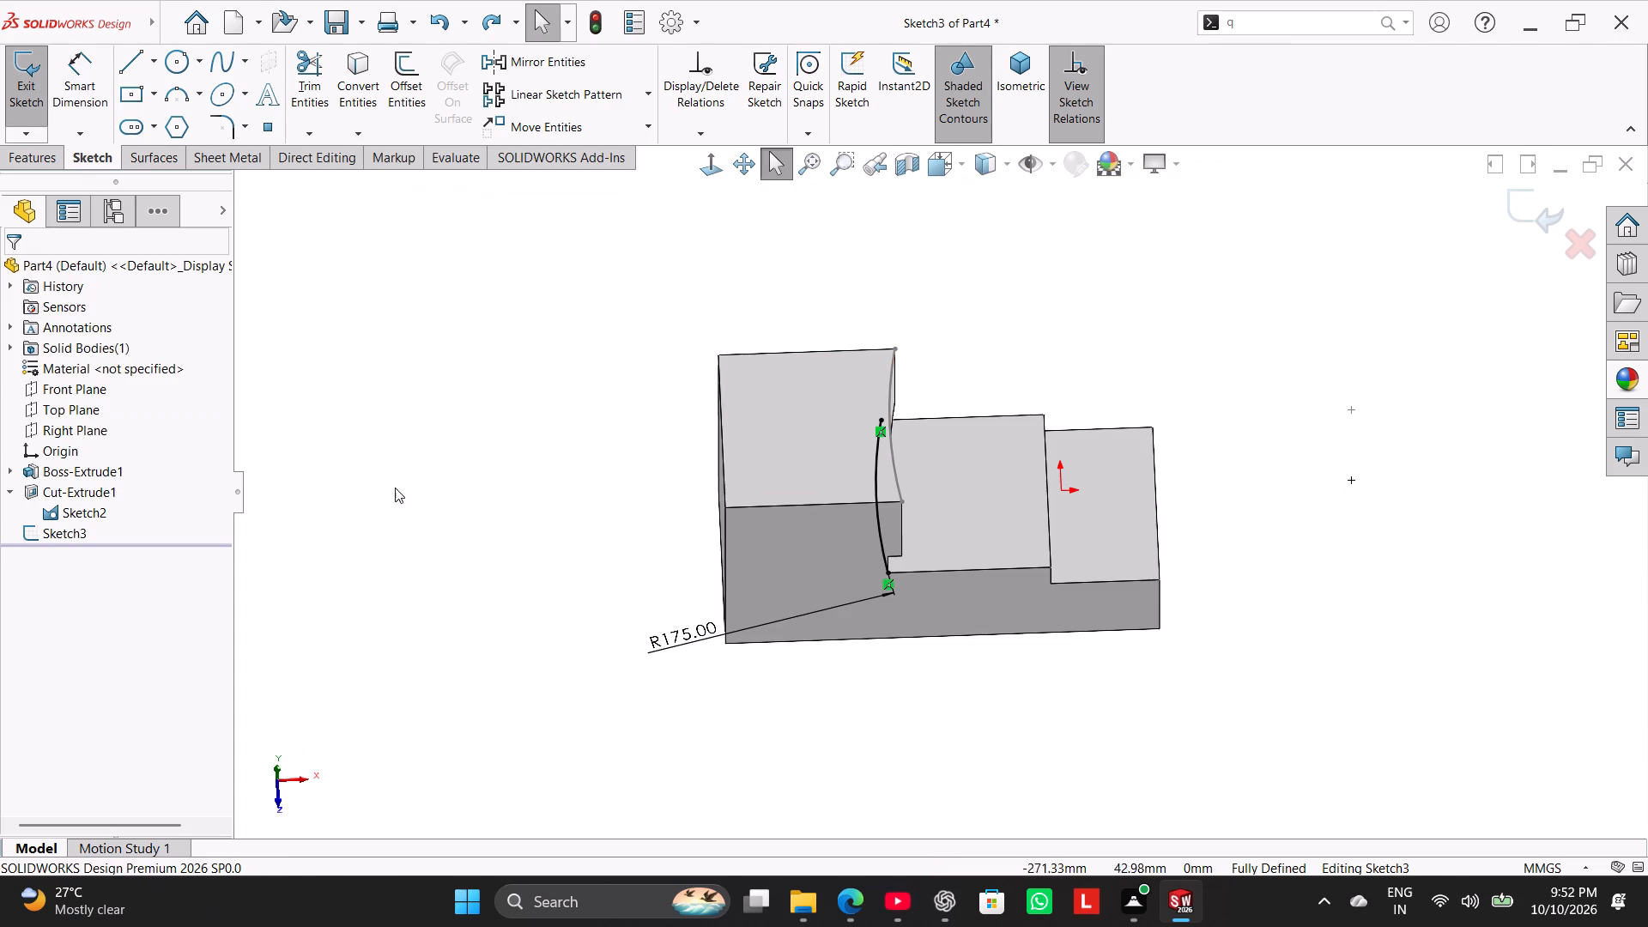
# Delete the 175 mm radius dimension from the middle-step arc.
pyautogui.rightClick(669, 639)
pyautogui.click(719, 691)
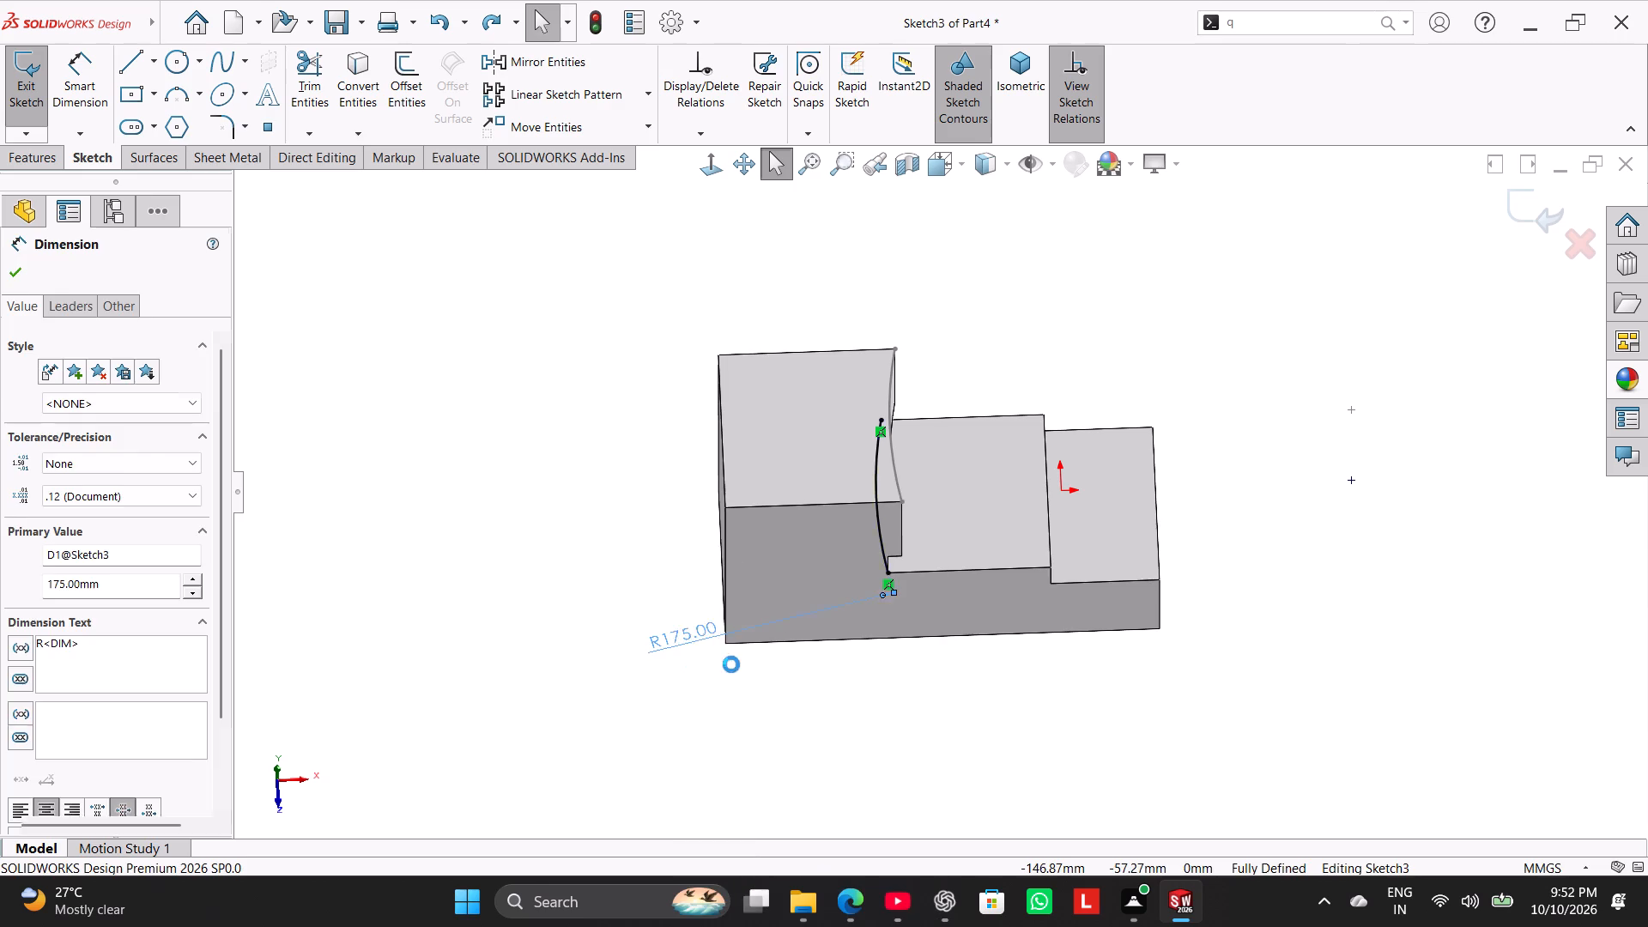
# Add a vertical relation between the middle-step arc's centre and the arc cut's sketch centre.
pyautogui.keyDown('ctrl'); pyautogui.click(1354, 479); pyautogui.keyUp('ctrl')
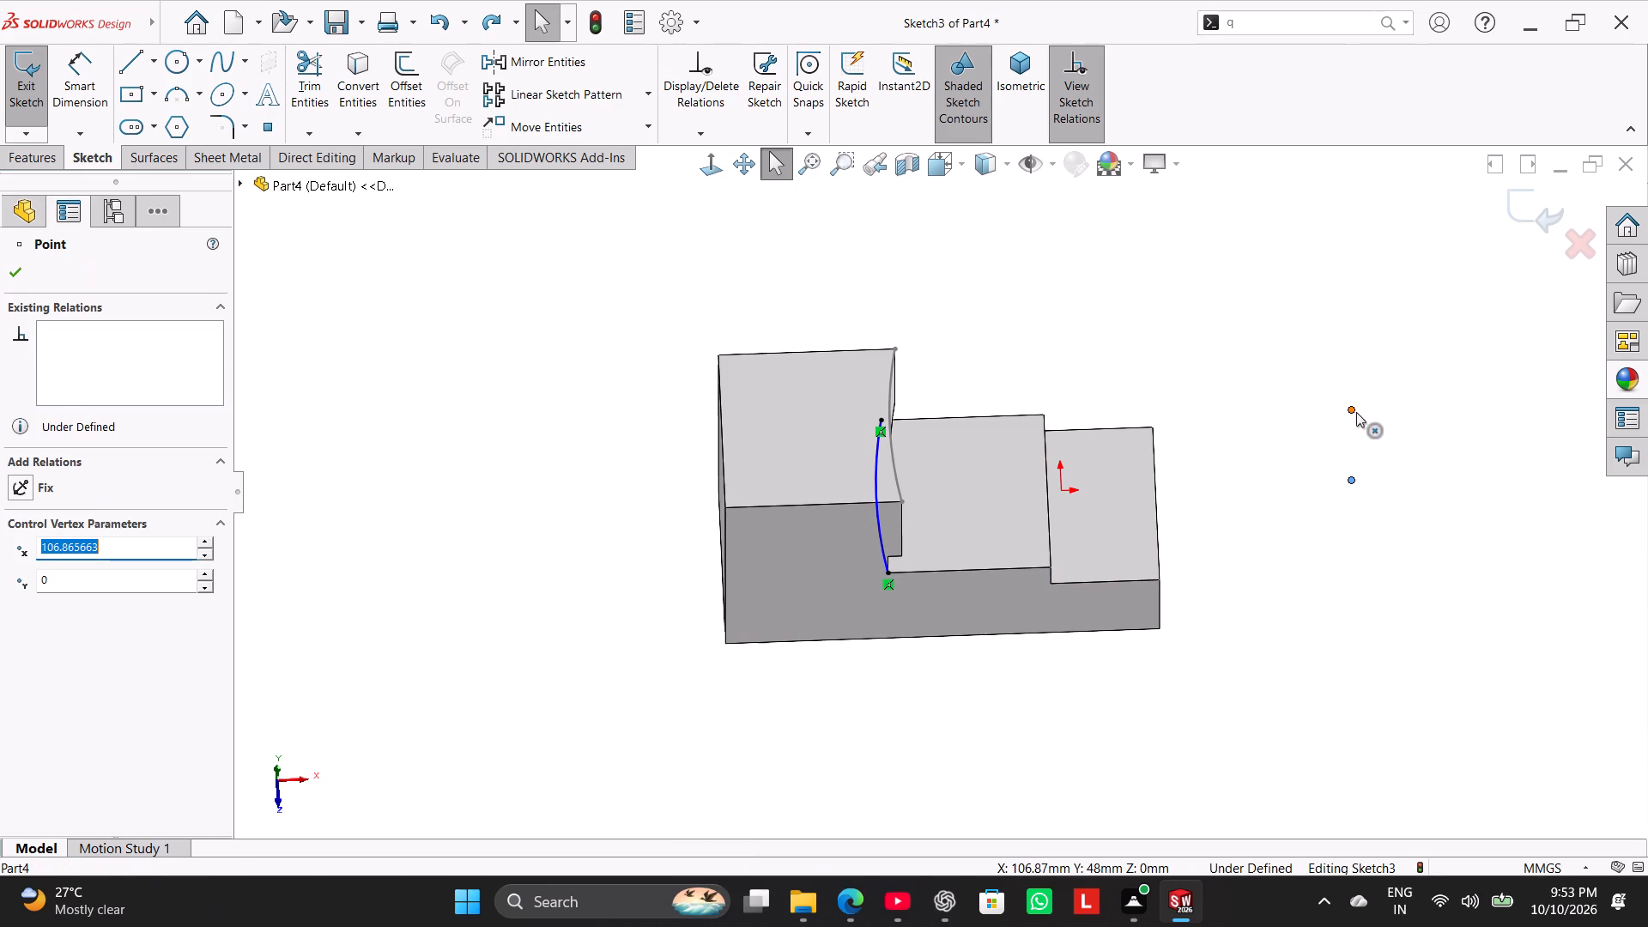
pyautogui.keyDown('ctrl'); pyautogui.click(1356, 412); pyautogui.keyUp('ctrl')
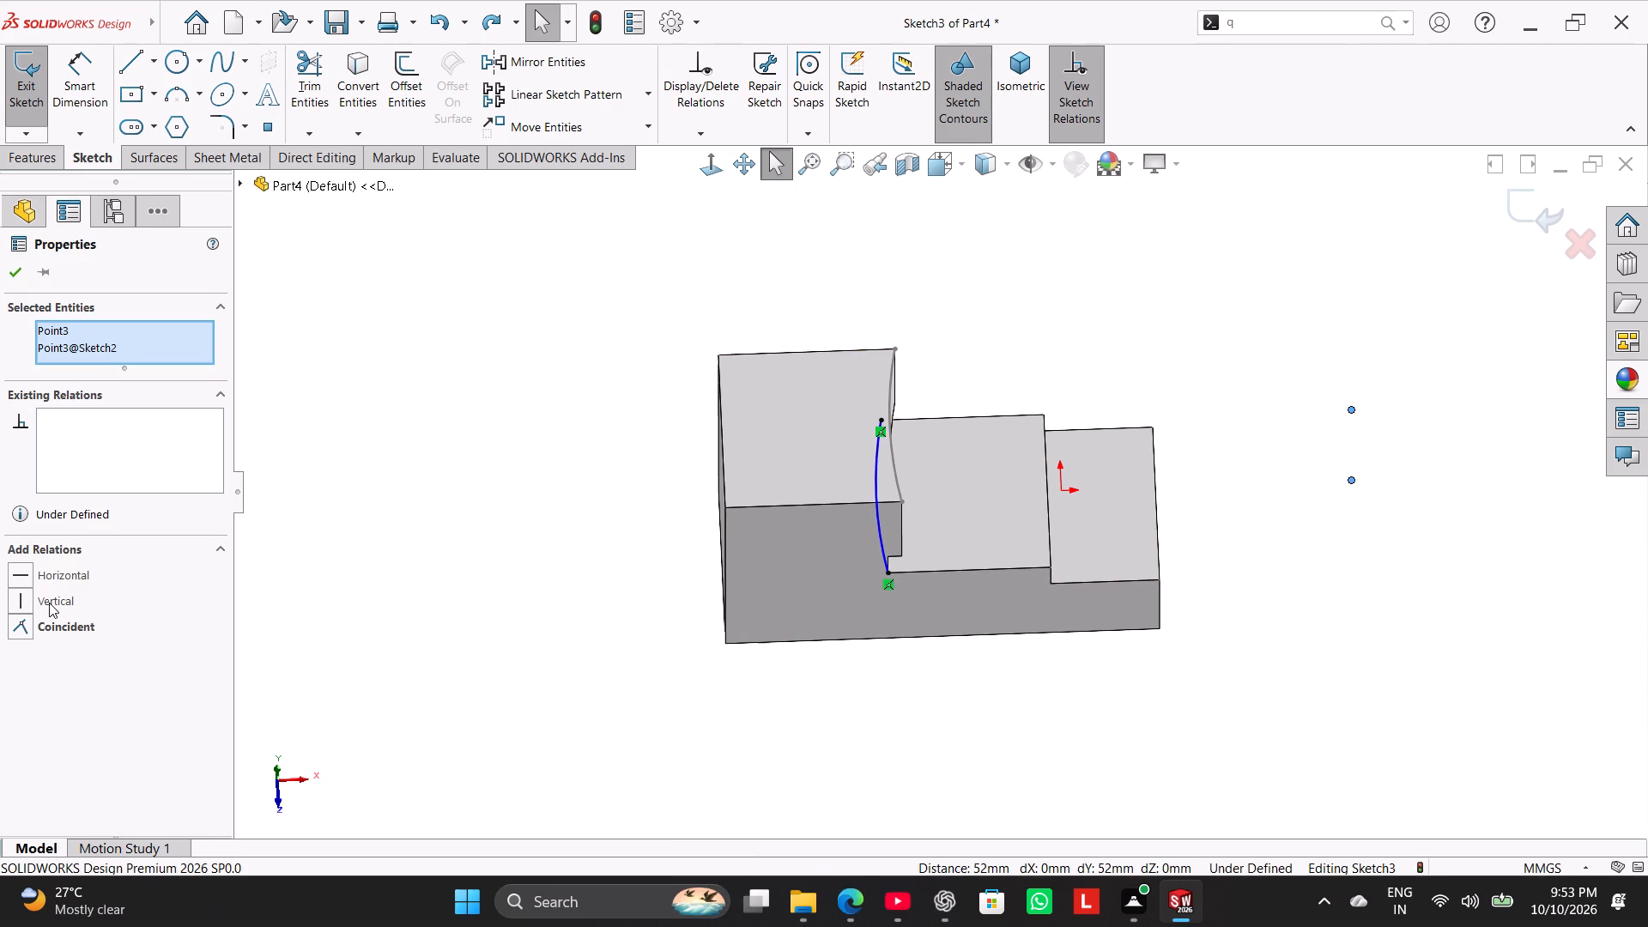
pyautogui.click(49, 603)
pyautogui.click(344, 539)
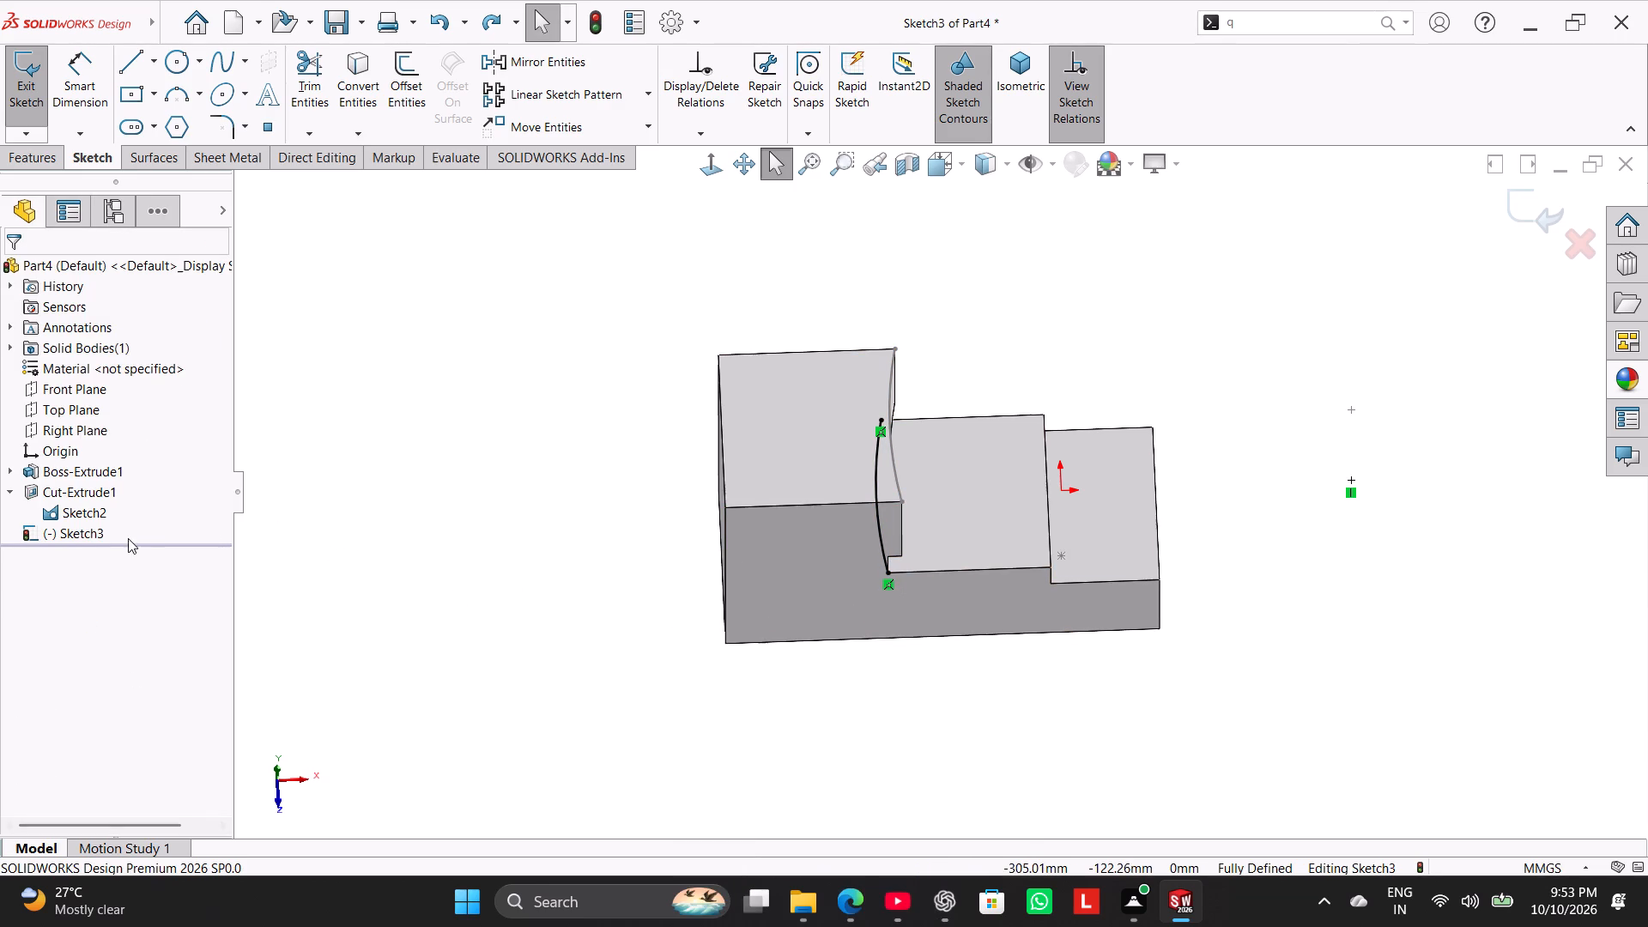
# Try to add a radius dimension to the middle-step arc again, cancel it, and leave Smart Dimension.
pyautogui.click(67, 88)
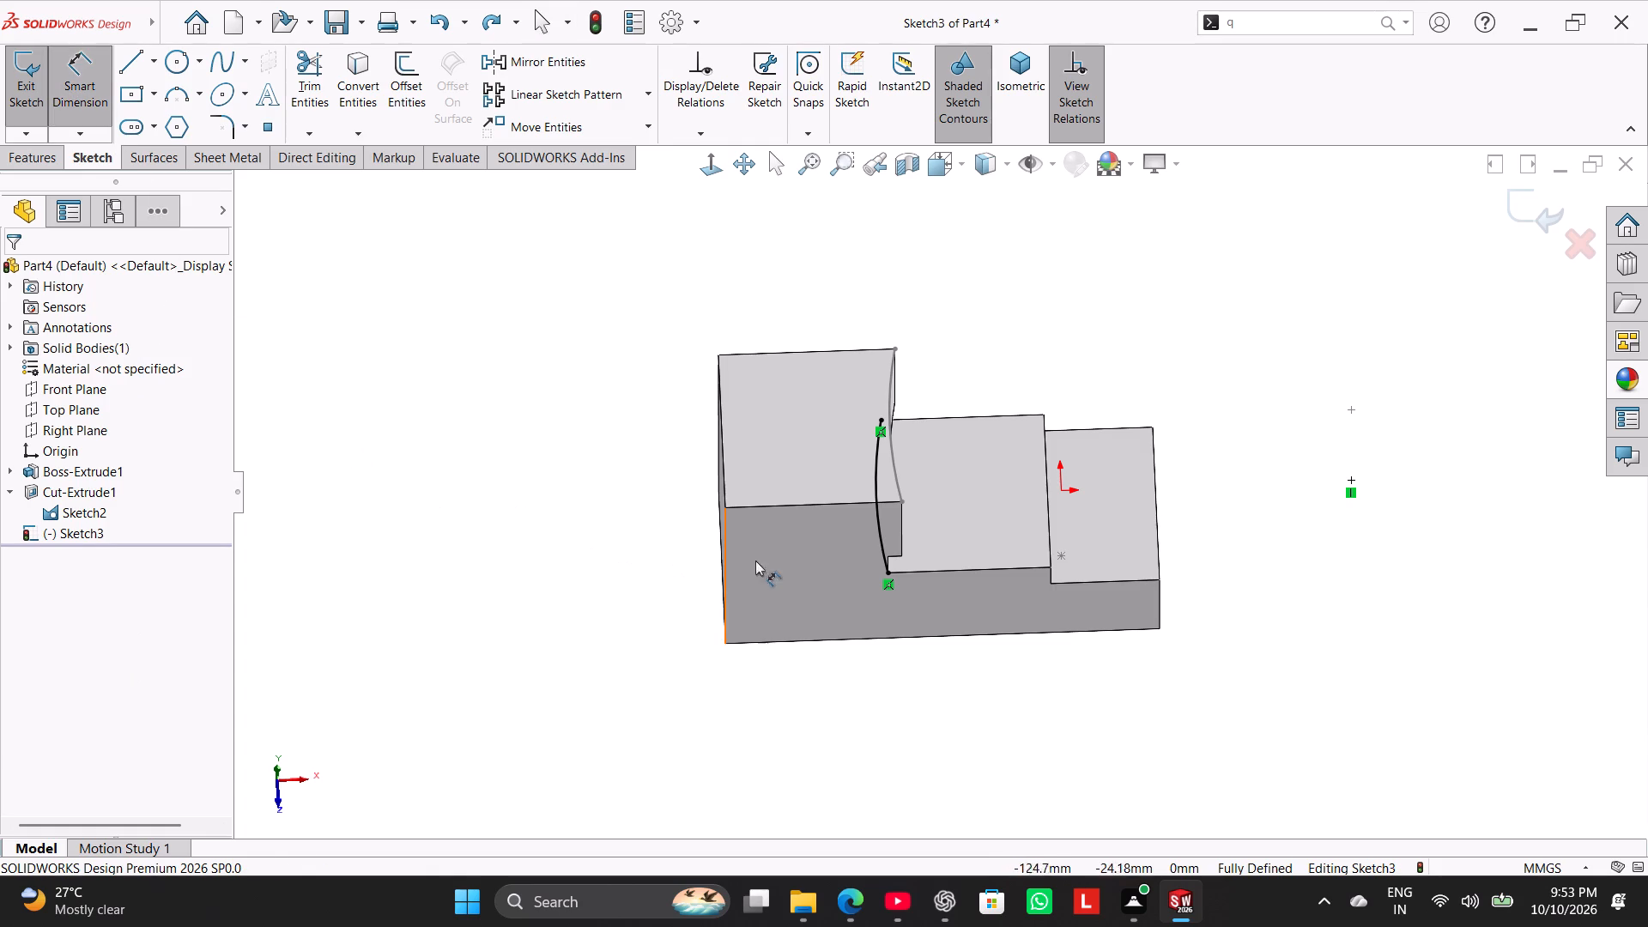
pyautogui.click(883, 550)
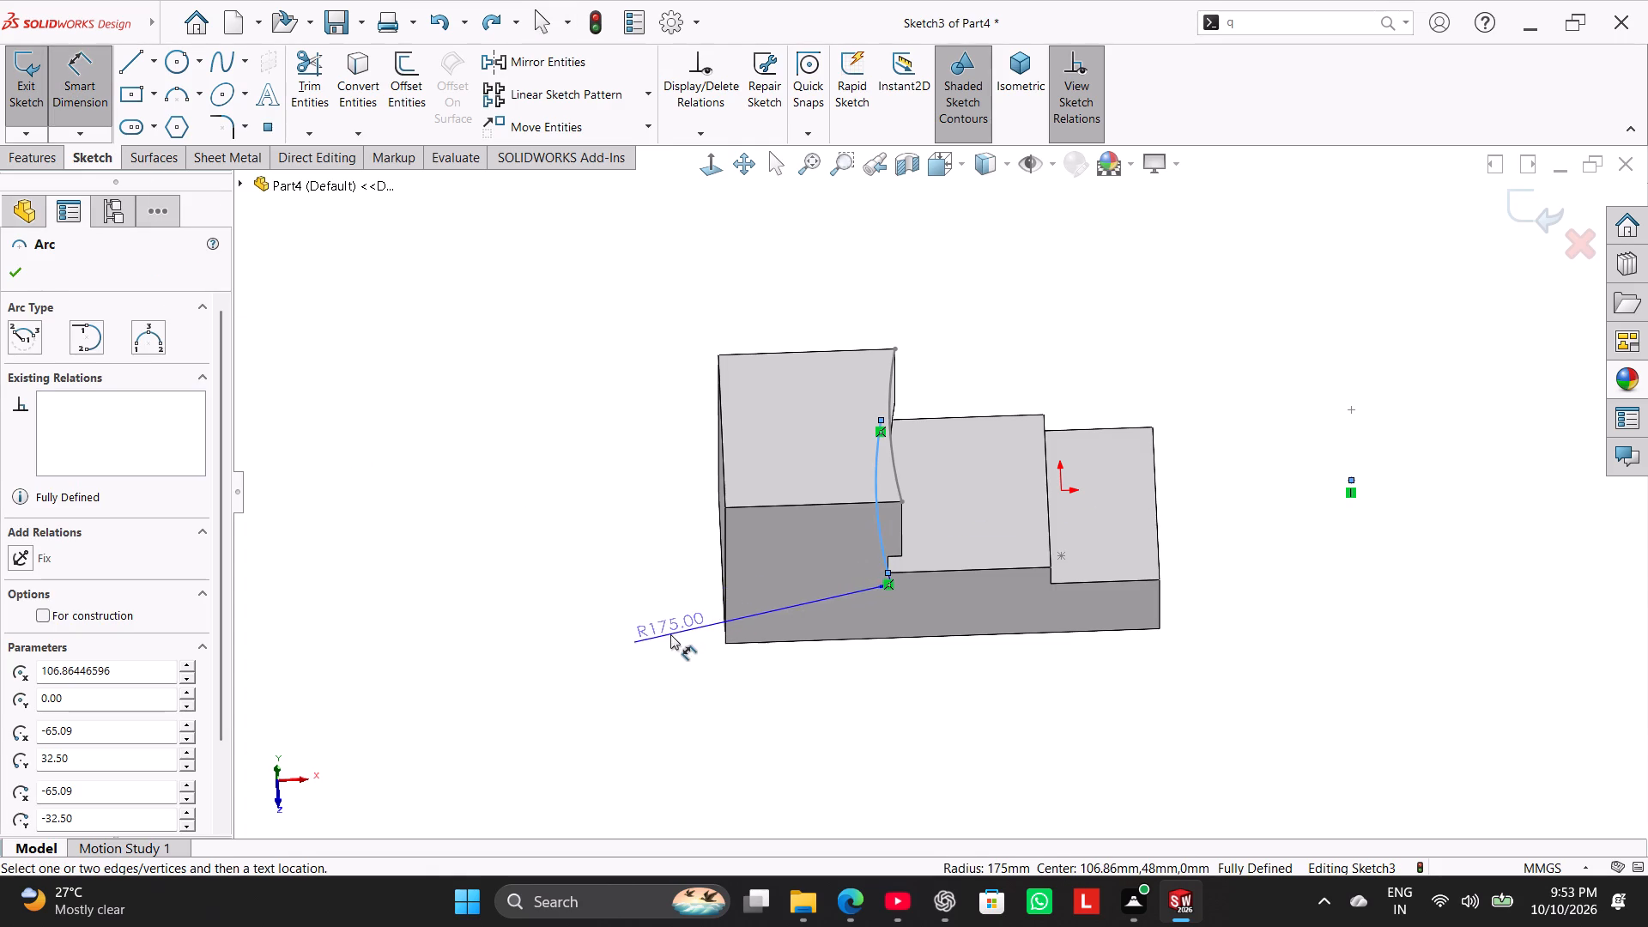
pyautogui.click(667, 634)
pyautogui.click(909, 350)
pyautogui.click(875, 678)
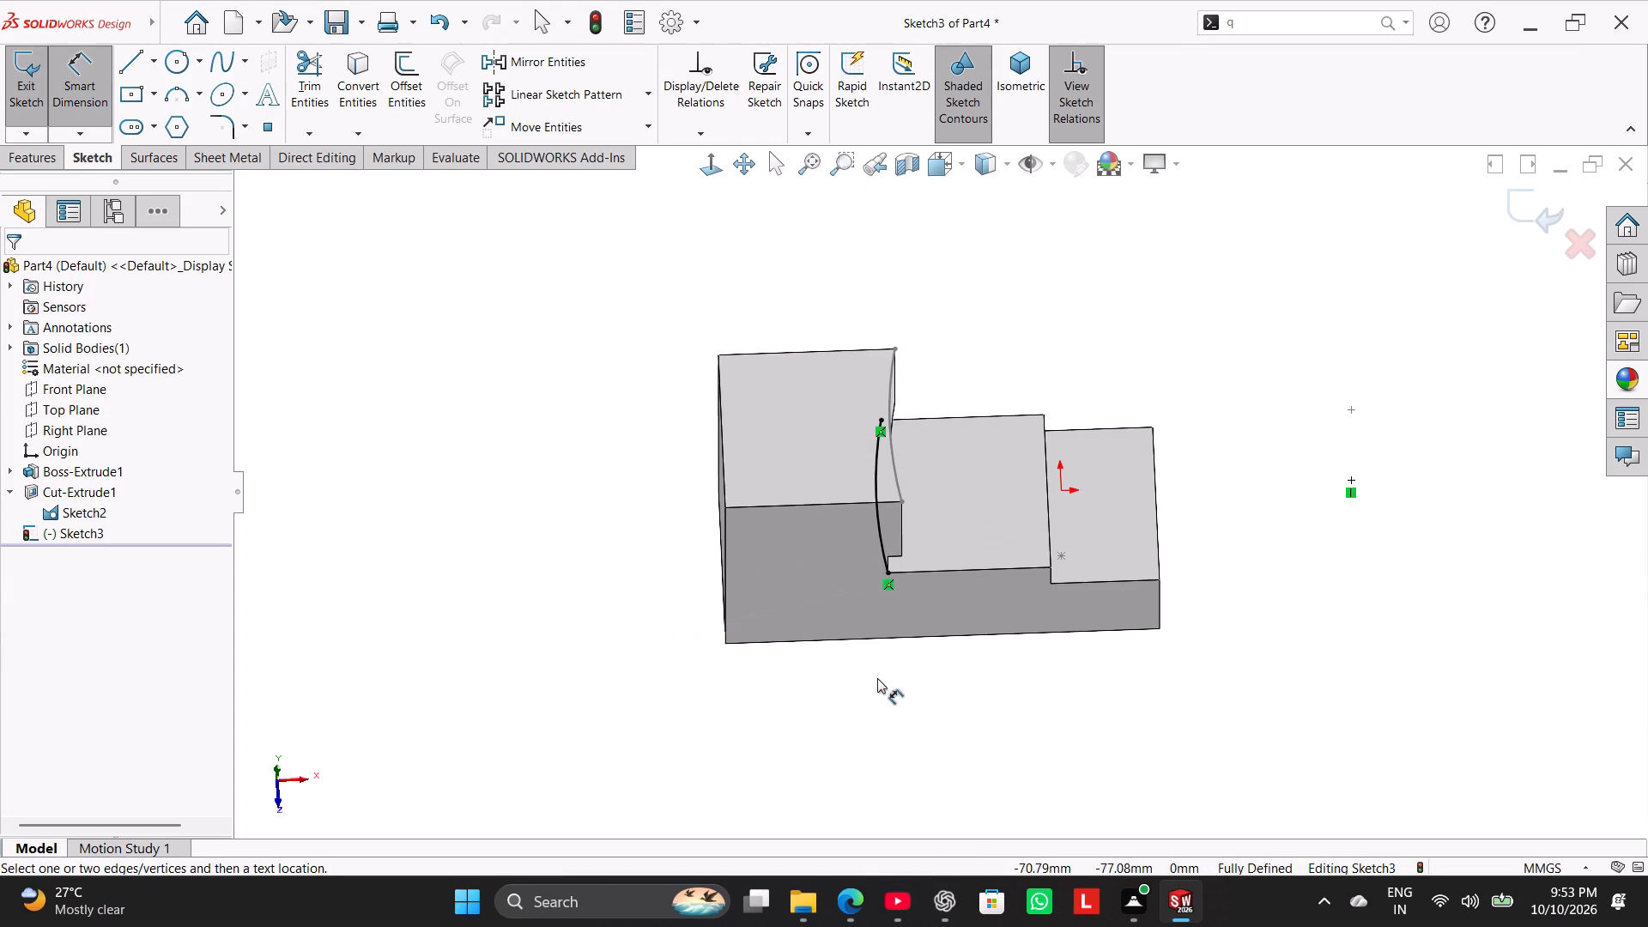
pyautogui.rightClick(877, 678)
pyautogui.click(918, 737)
# Examine the middle-step arc, the undercut and the arc centres from several viewing angles.
pyautogui.moveTo(894, 715); pyautogui.dragTo(862, 554, button='middle')
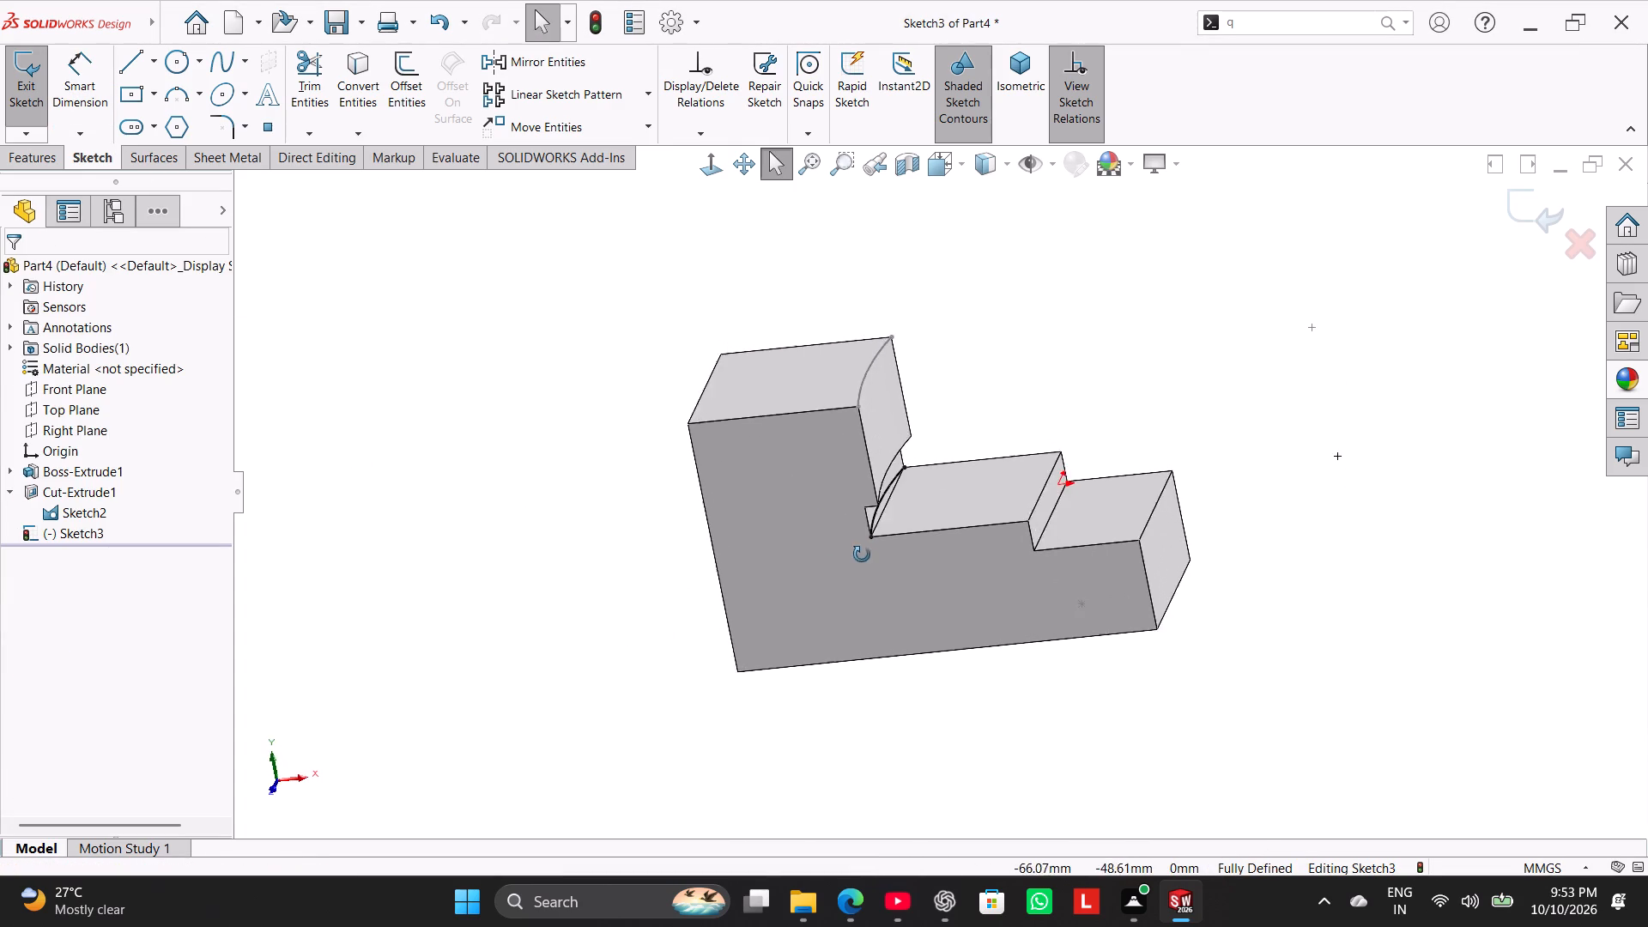
pyautogui.moveTo(862, 554); pyautogui.dragTo(805, 622, button='middle')
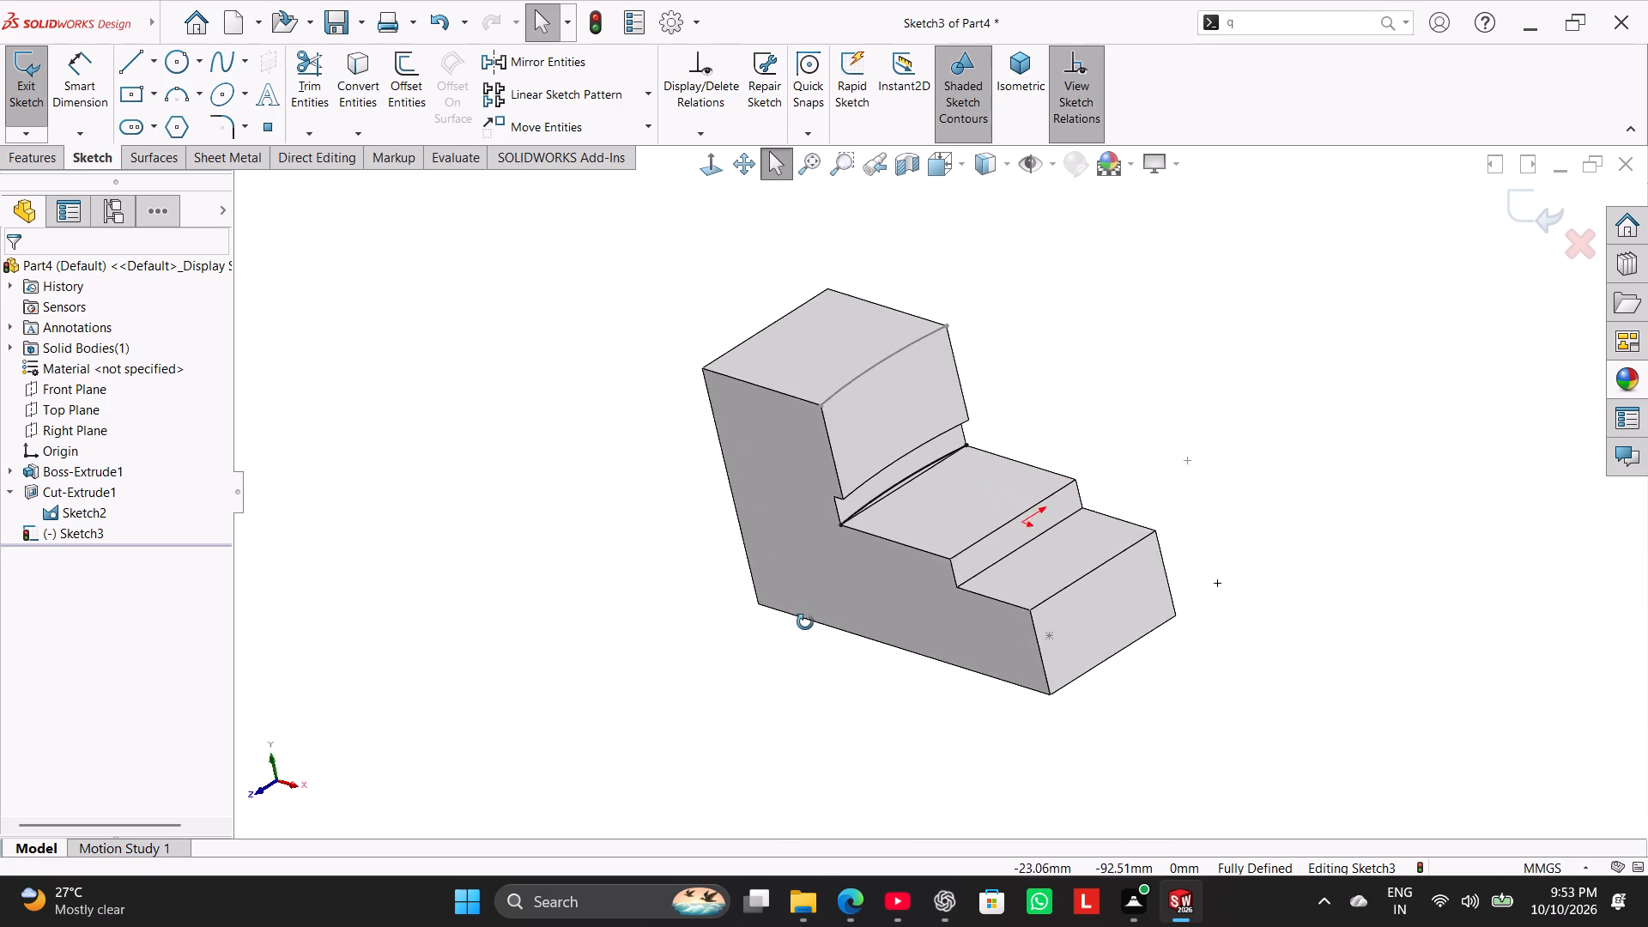
pyautogui.moveTo(805, 622); pyautogui.dragTo(884, 549, button='middle')
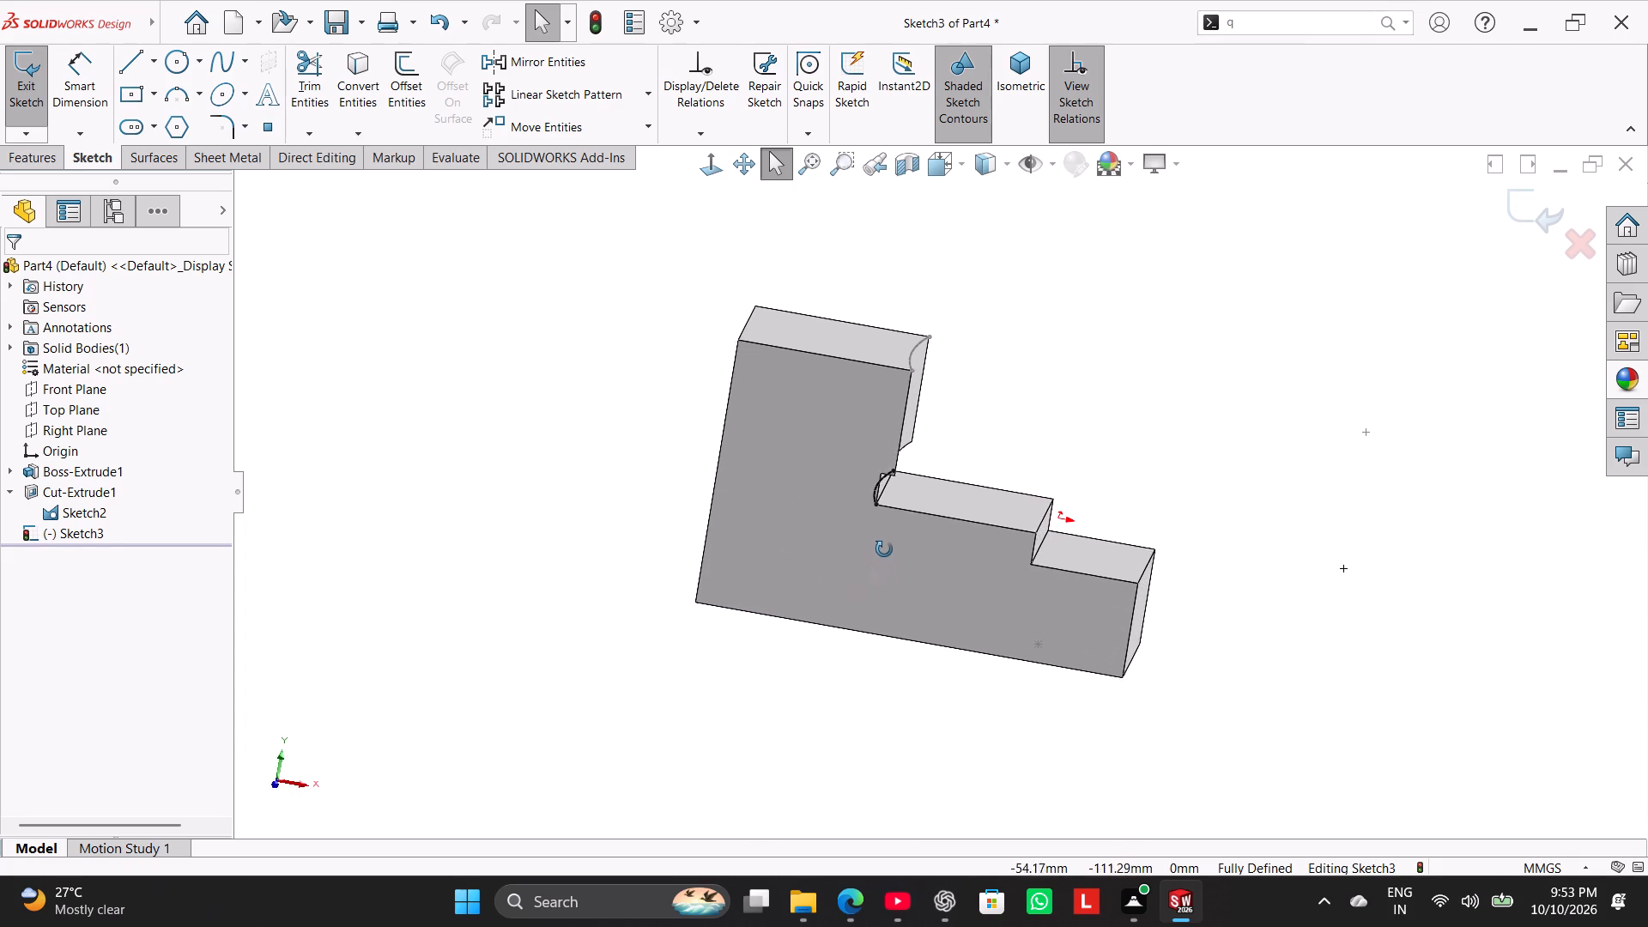
pyautogui.moveTo(884, 549); pyautogui.dragTo(891, 579, button='middle')
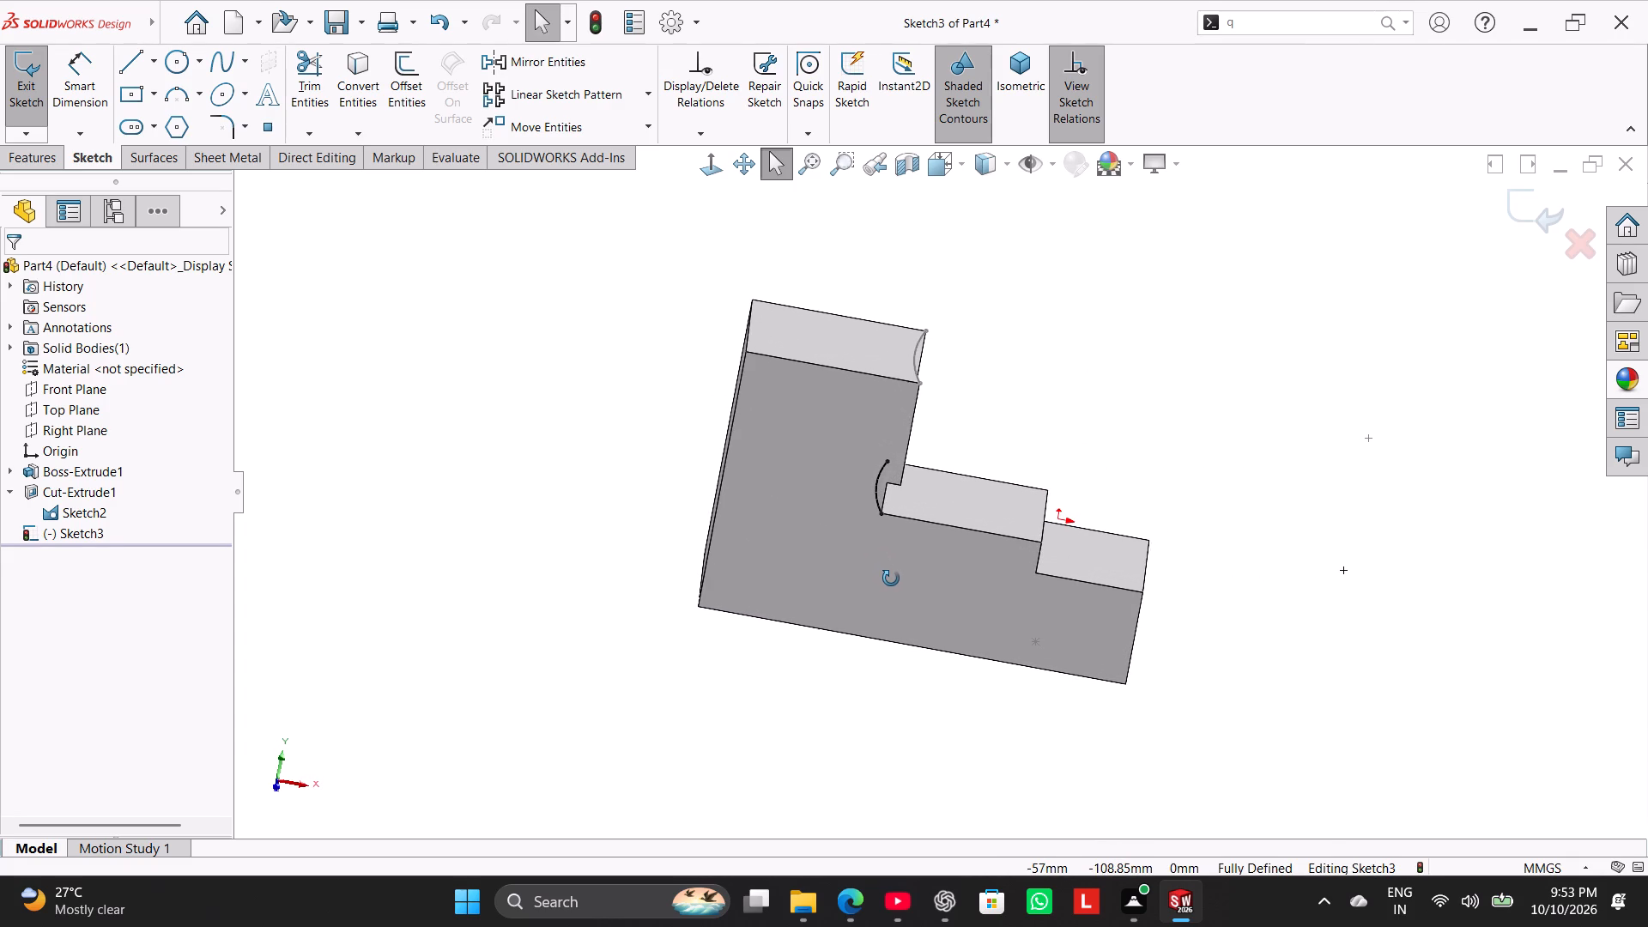
pyautogui.moveTo(891, 579); pyautogui.dragTo(892, 625, button='middle')
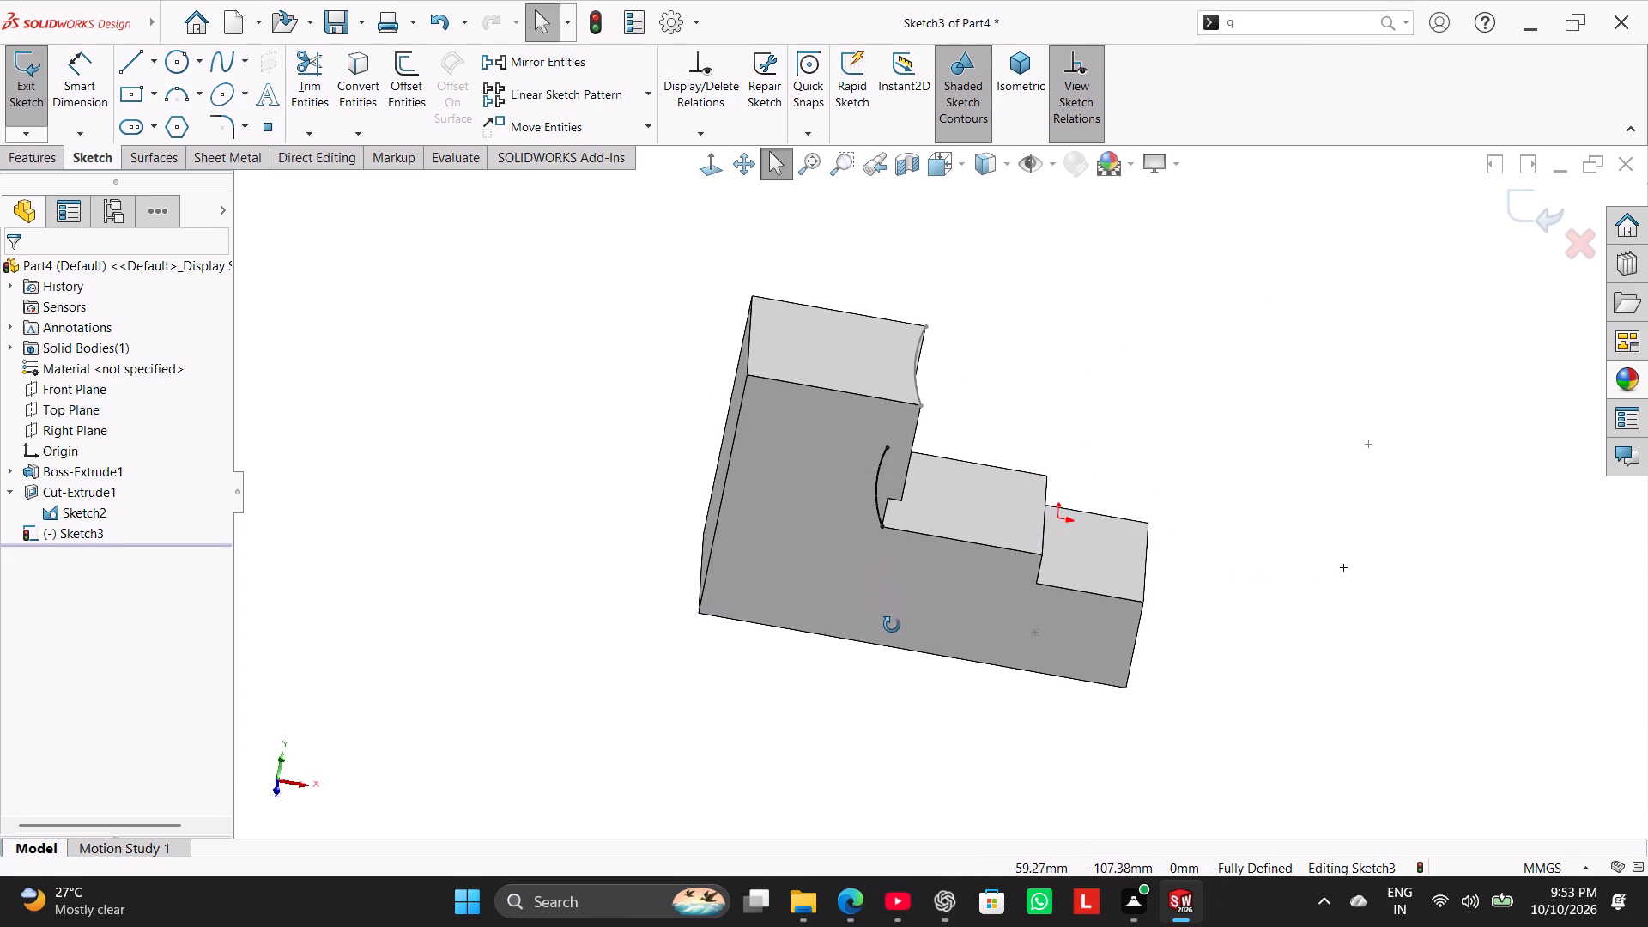
pyautogui.moveTo(892, 625); pyautogui.dragTo(804, 631, button='middle')
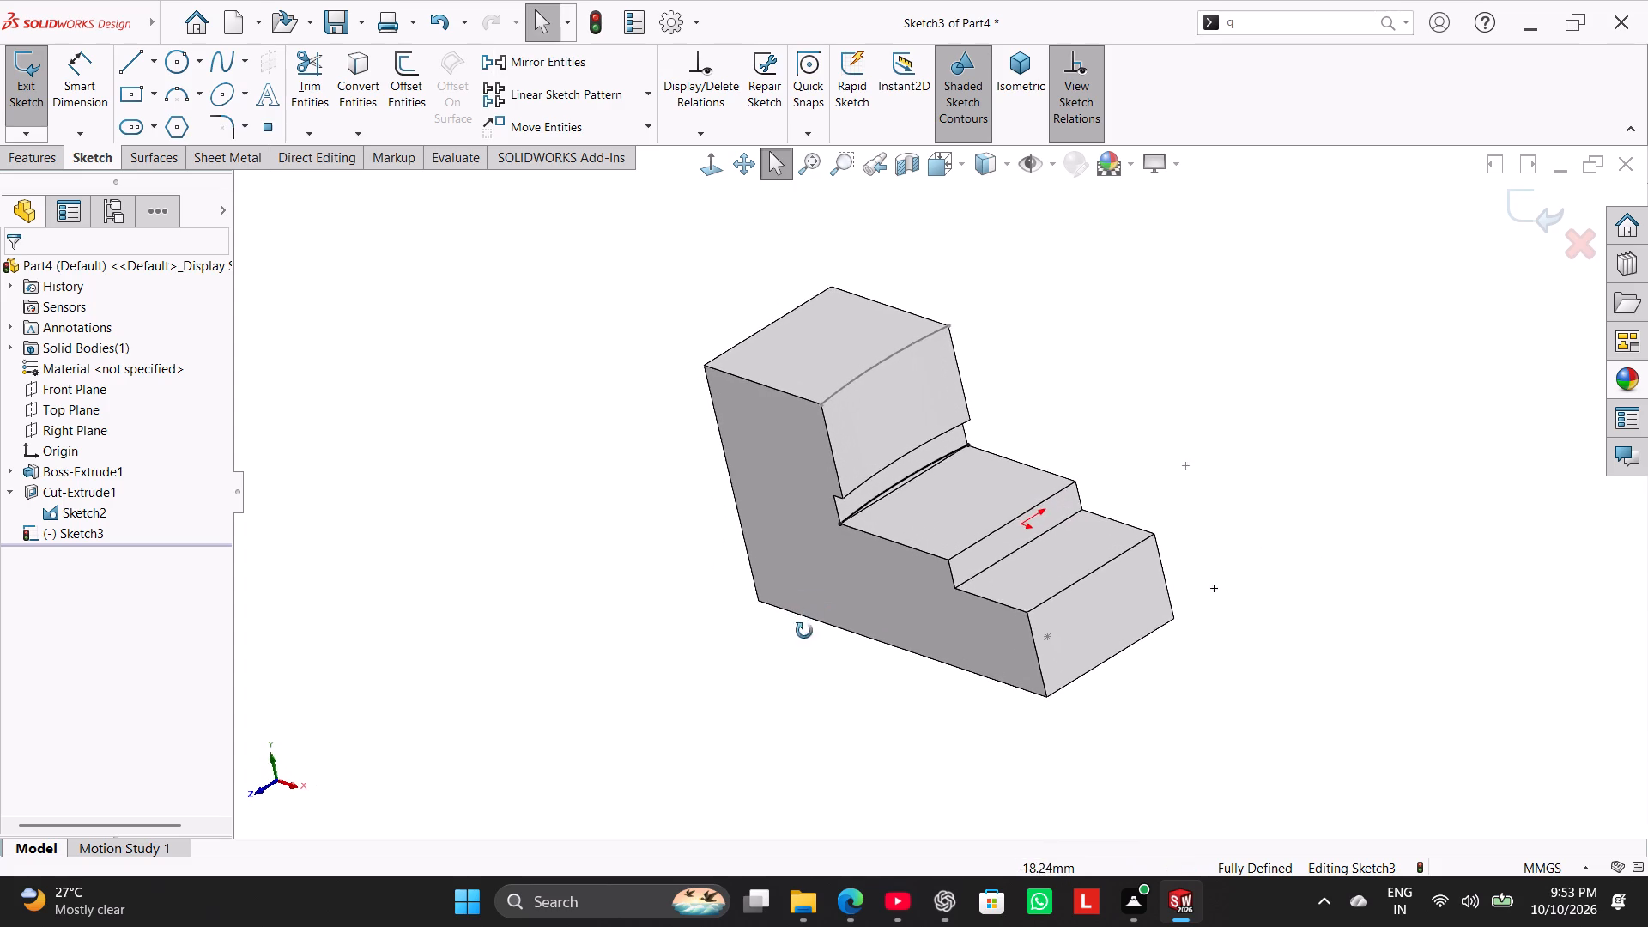
pyautogui.moveTo(804, 631); pyautogui.dragTo(869, 603, button='middle')
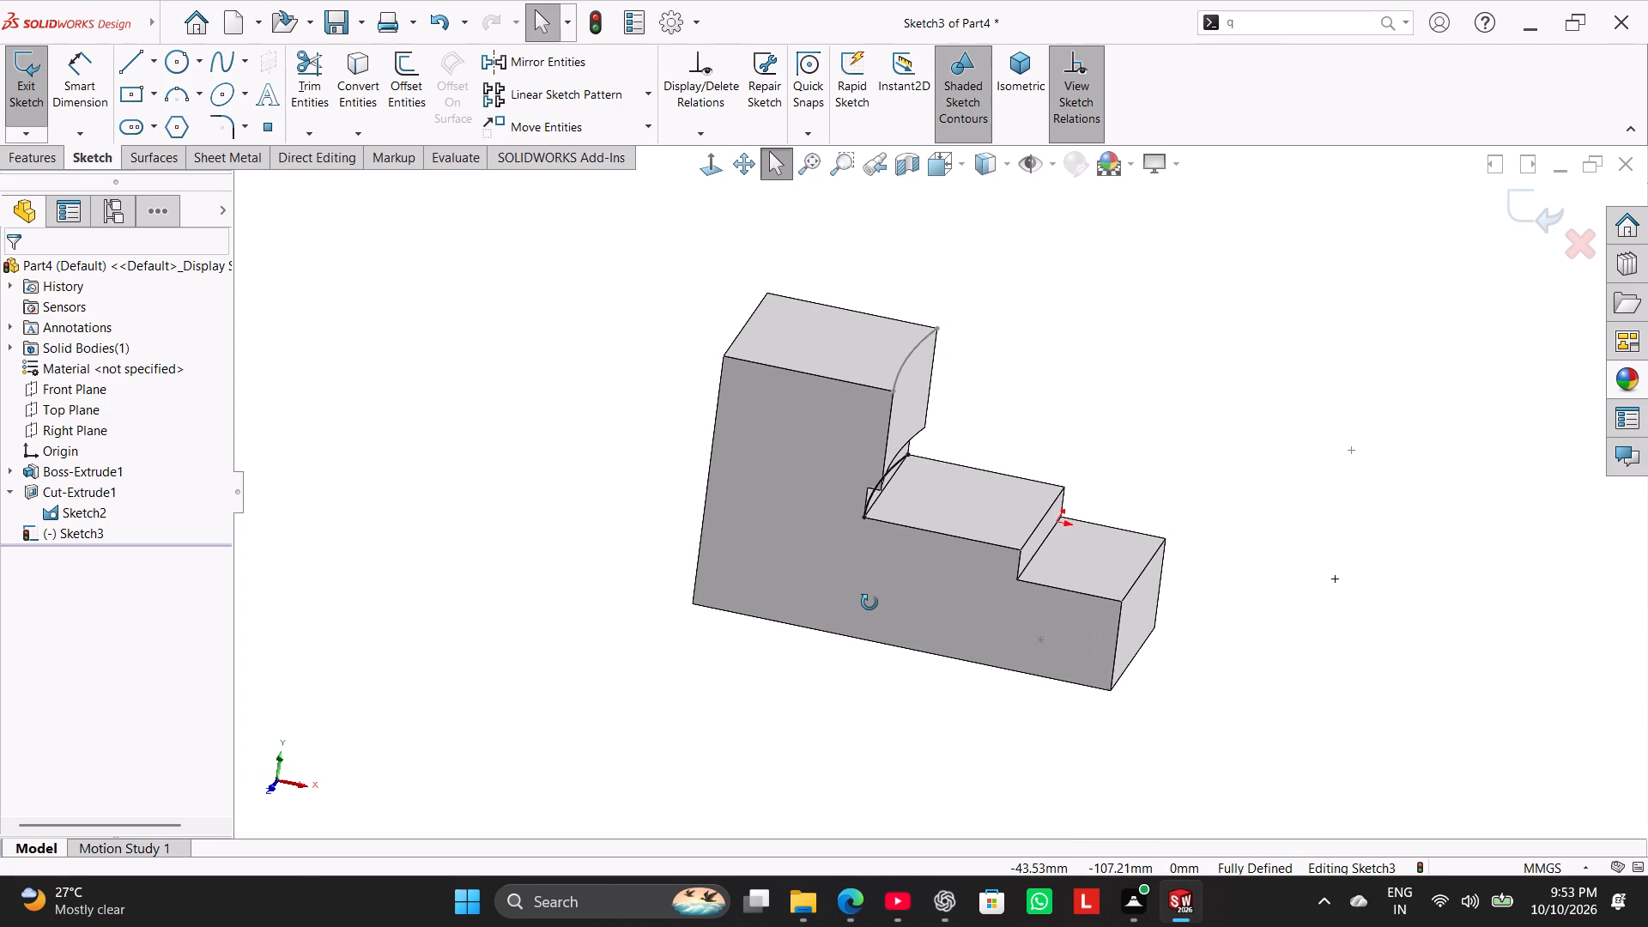
pyautogui.moveTo(869, 603); pyautogui.dragTo(817, 630, button='middle')
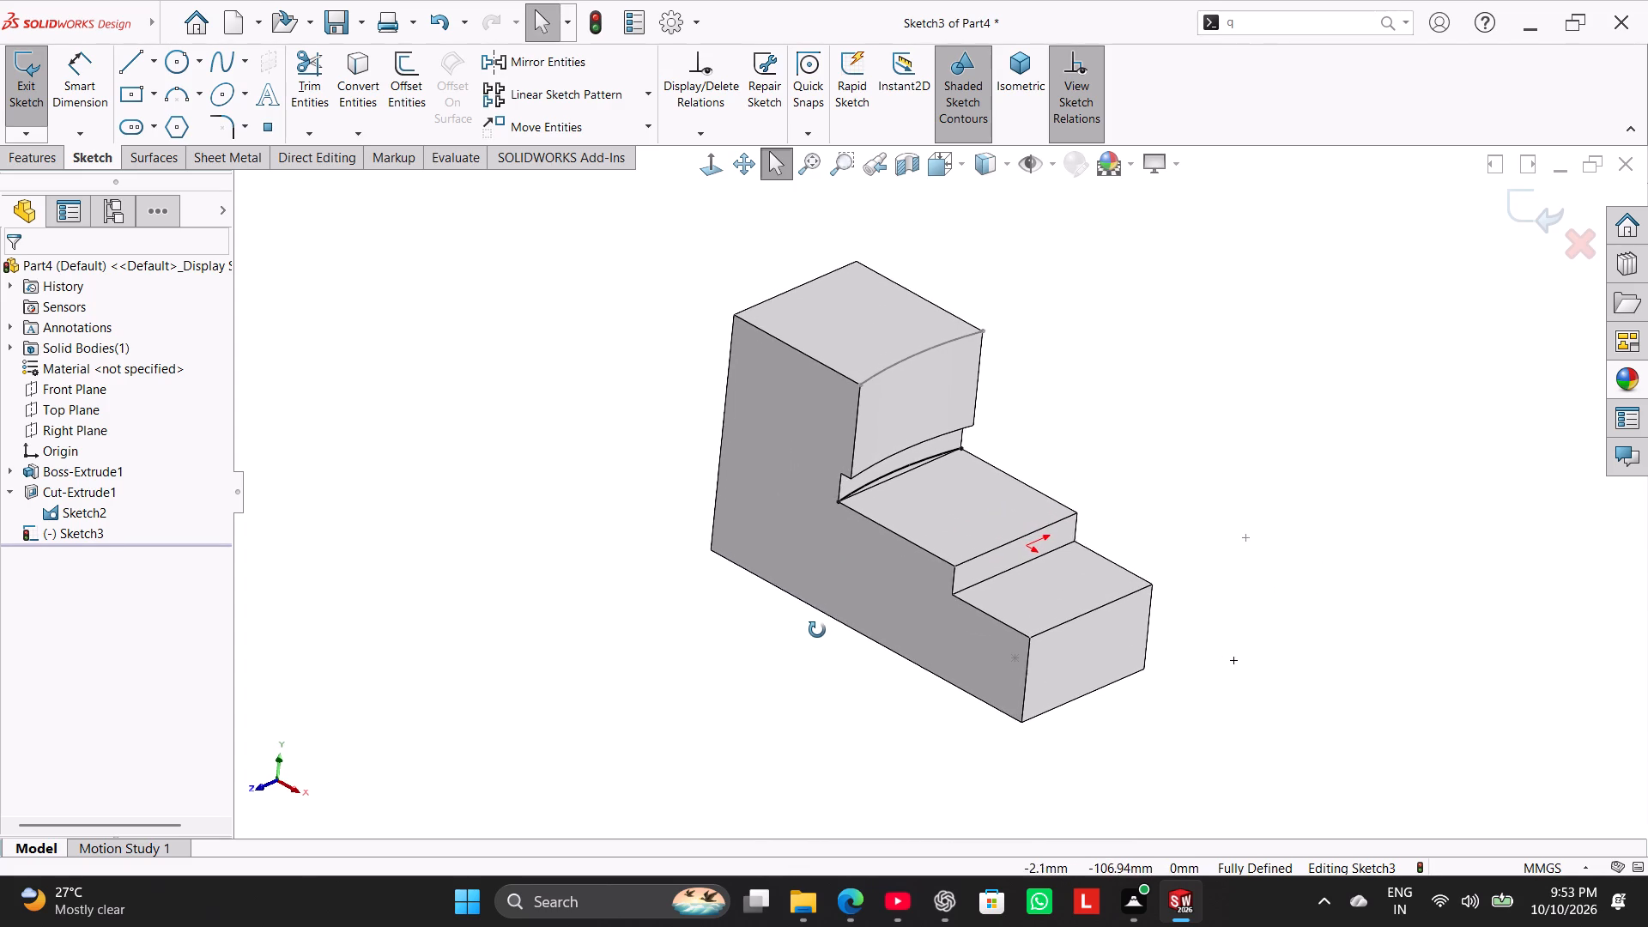
pyautogui.moveTo(817, 630); pyautogui.dragTo(842, 633, button='middle')
pyautogui.click(776, 654)
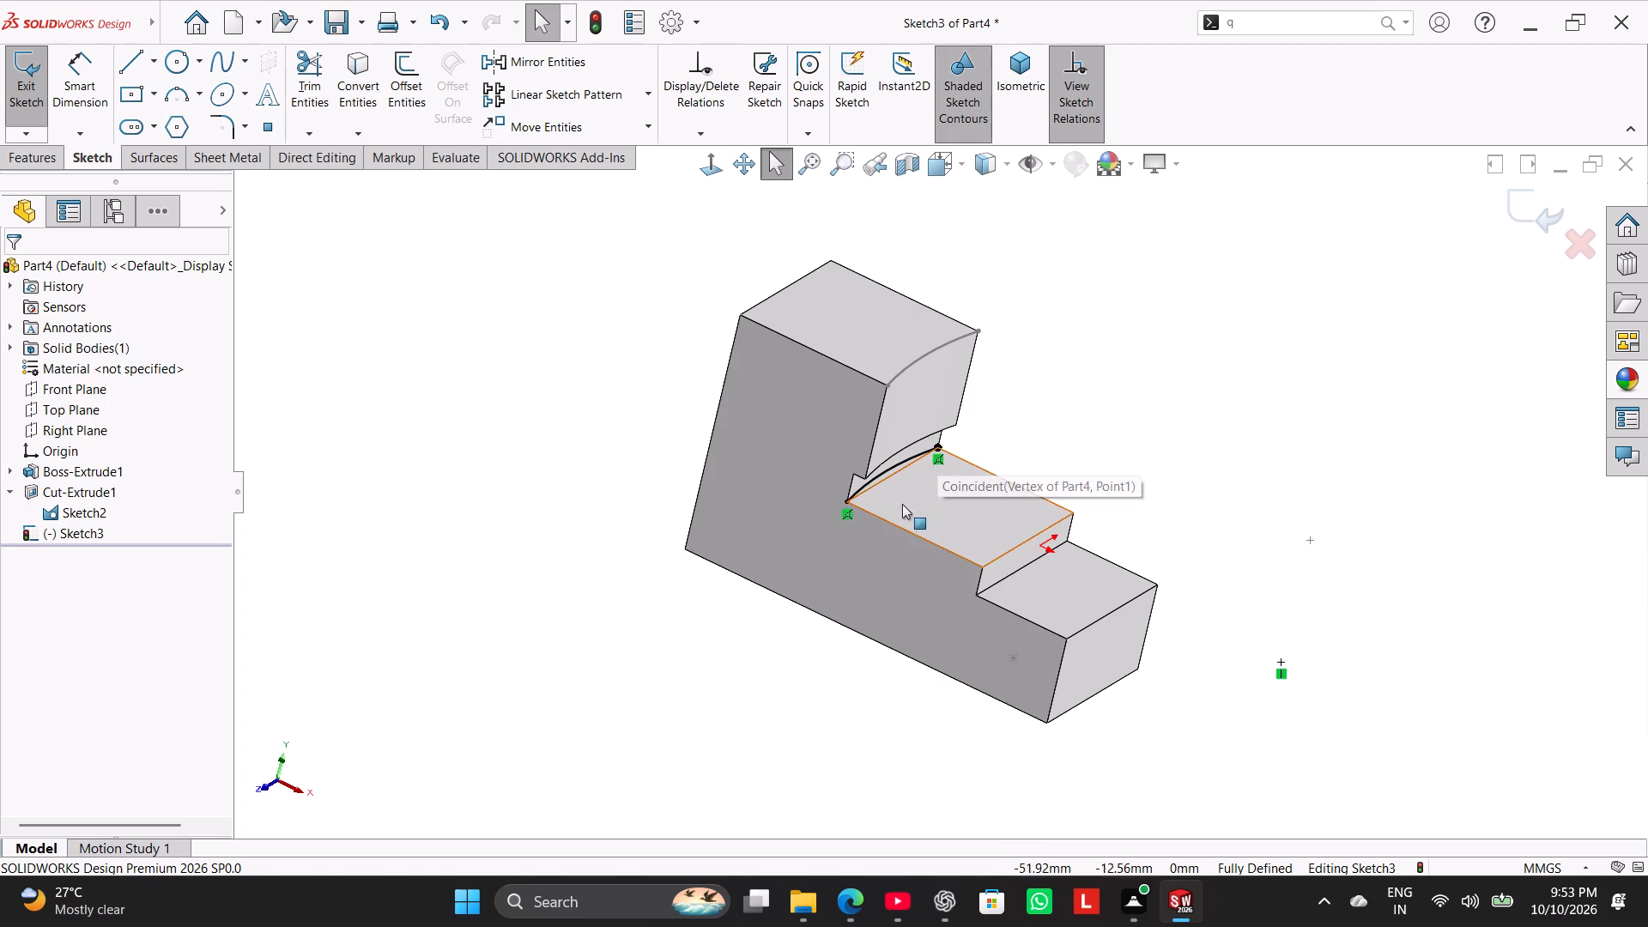
pyautogui.click(613, 657)
pyautogui.click(1249, 550)
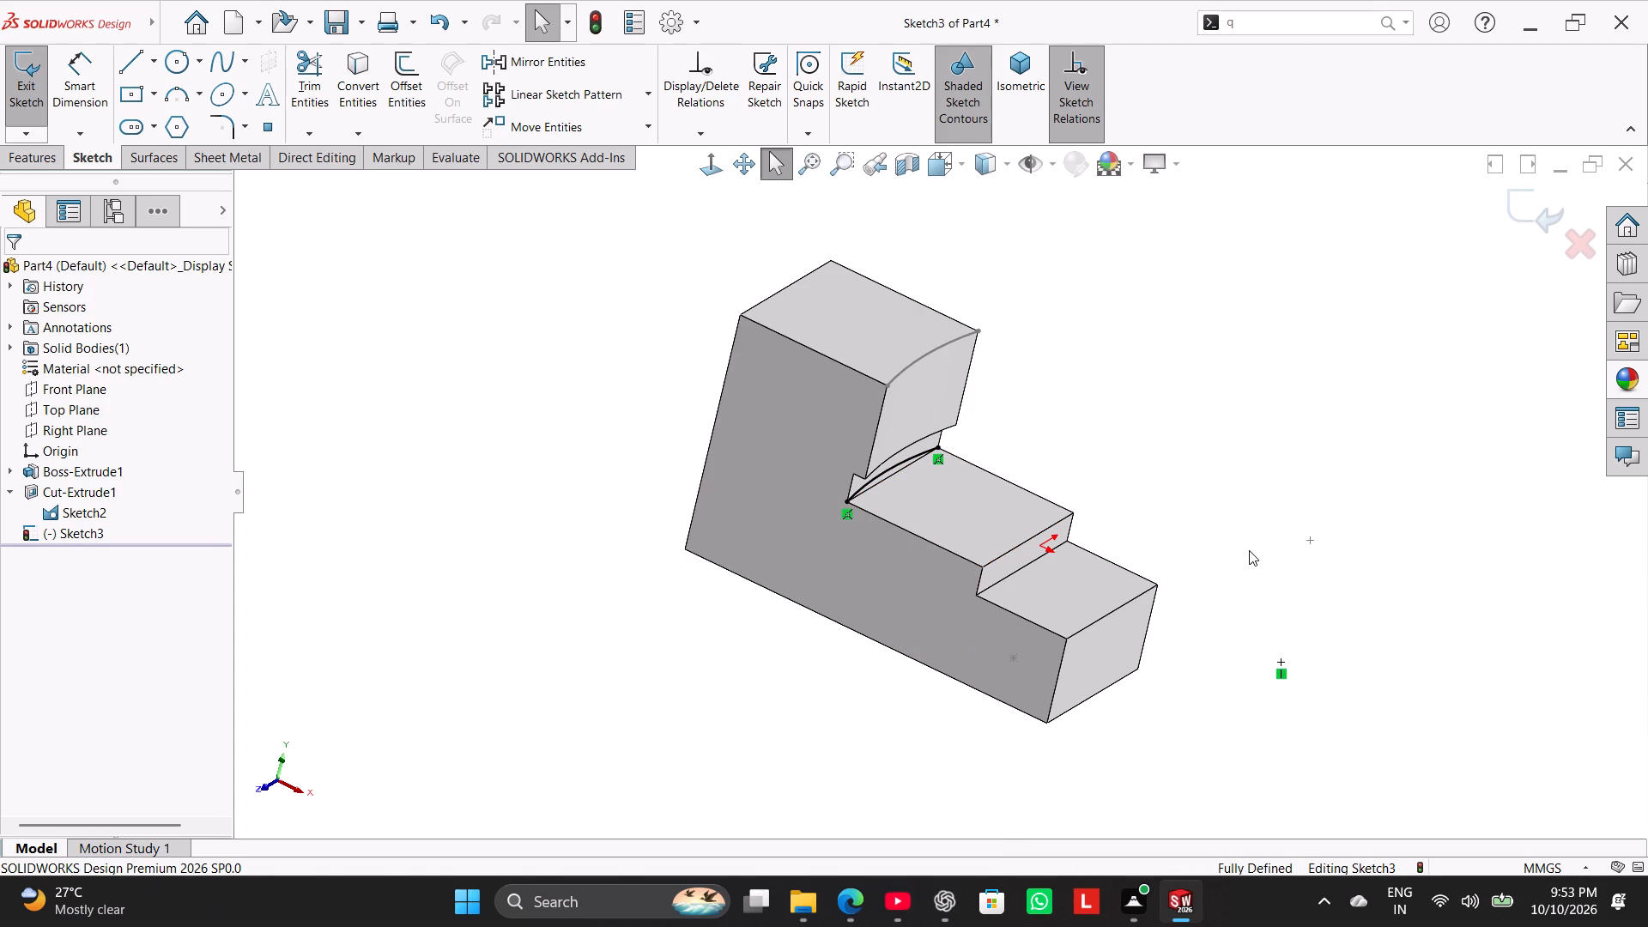
# Replace the vertical relation at the middle-step arc's centre with a coincident relation to the arc cut's sketch centre.
pyautogui.rightClick(1283, 670)
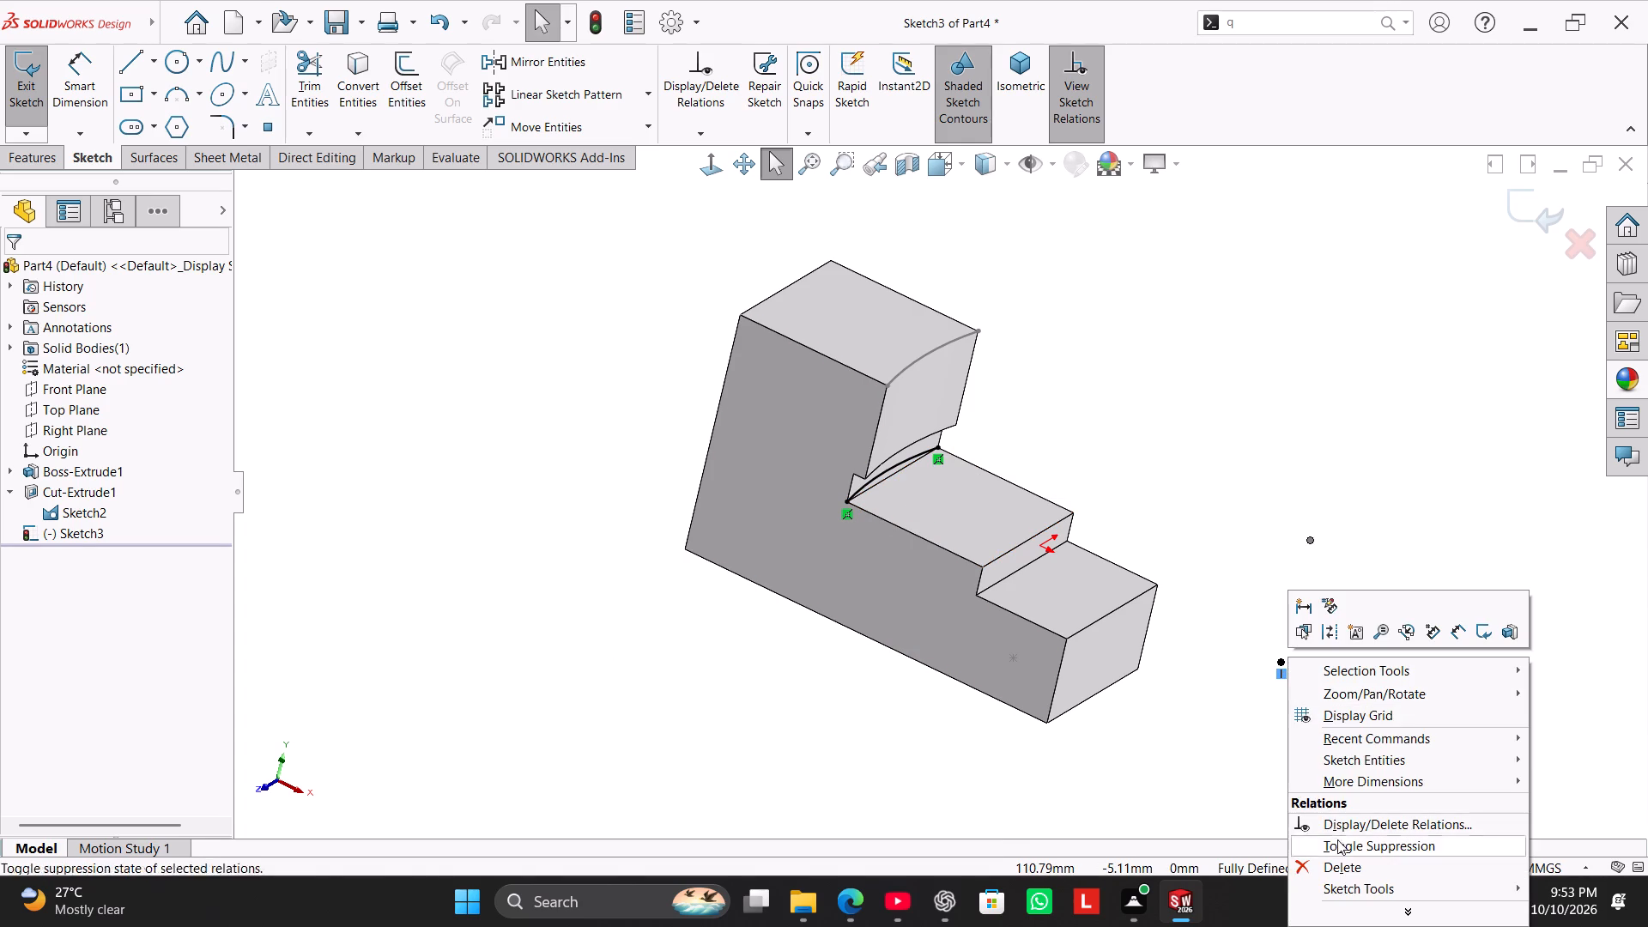
pyautogui.click(1340, 875)
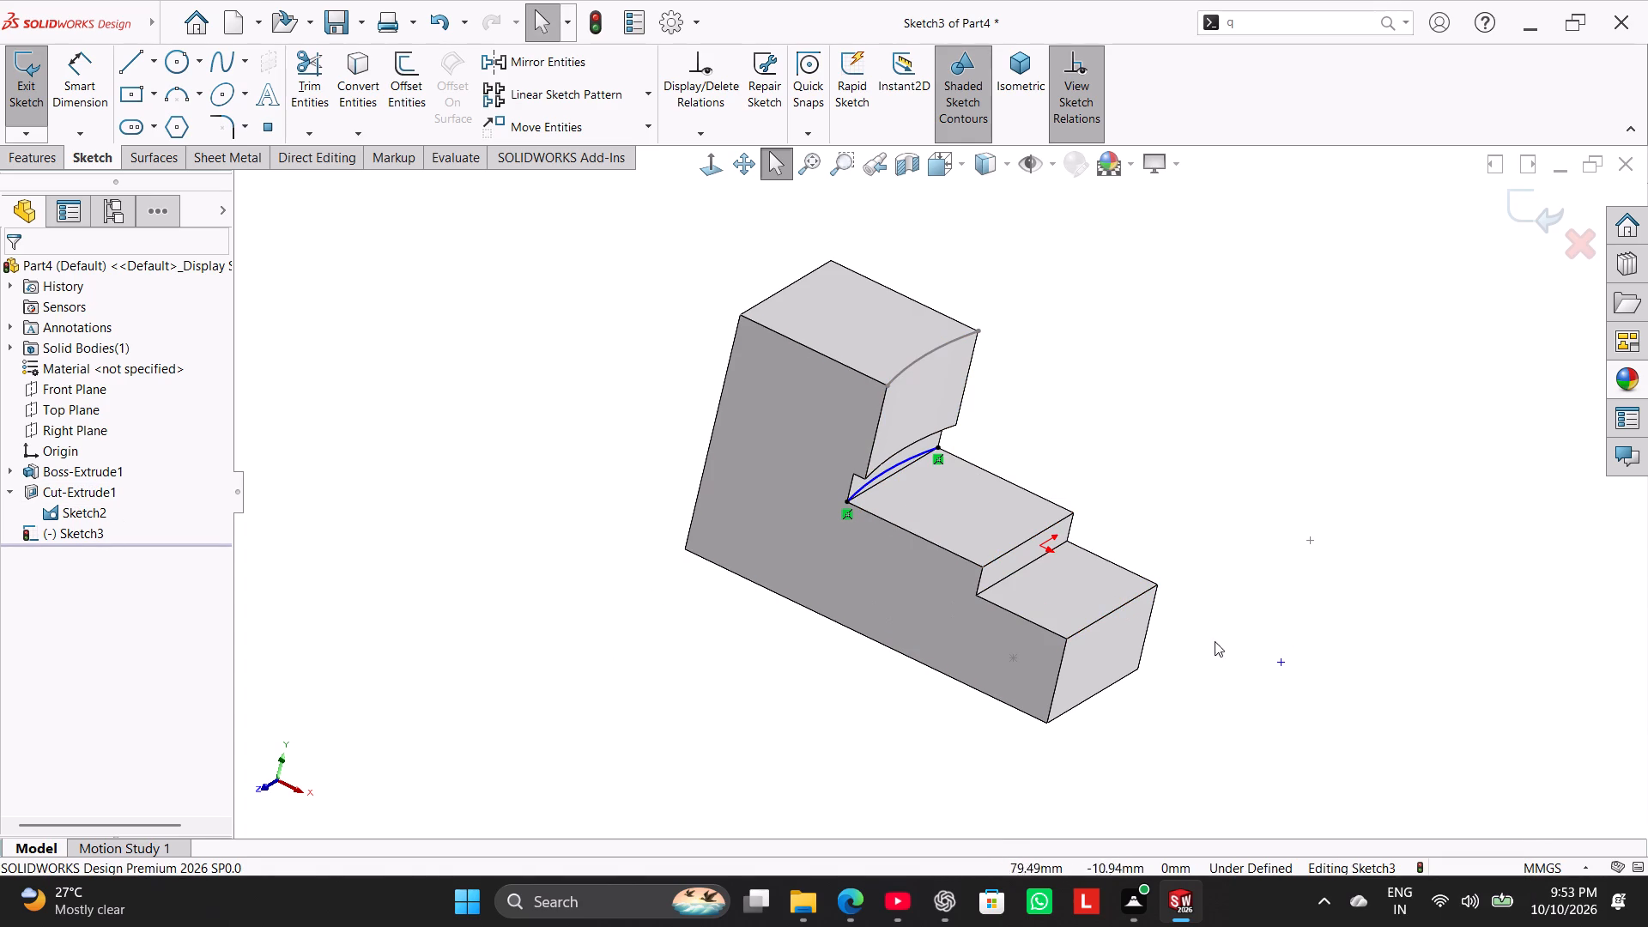
pyautogui.keyDown('ctrl'); pyautogui.click(1281, 659); pyautogui.keyUp('ctrl')
pyautogui.keyDown('ctrl'); pyautogui.click(1309, 539); pyautogui.keyUp('ctrl')
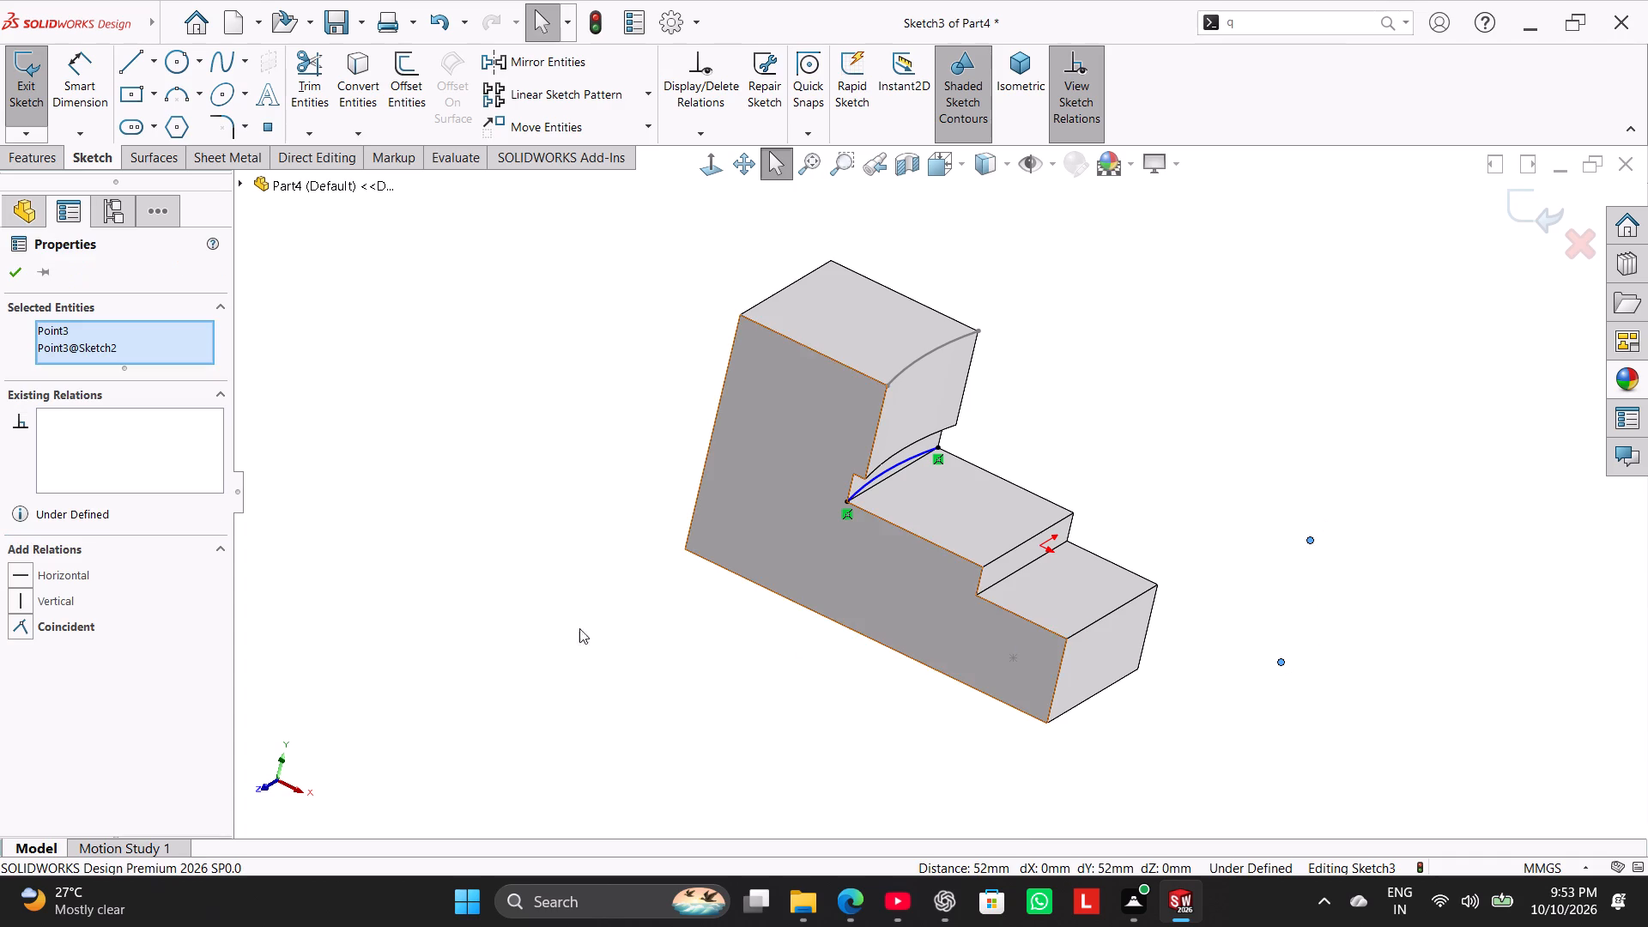
pyautogui.click(63, 621)
pyautogui.click(454, 621)
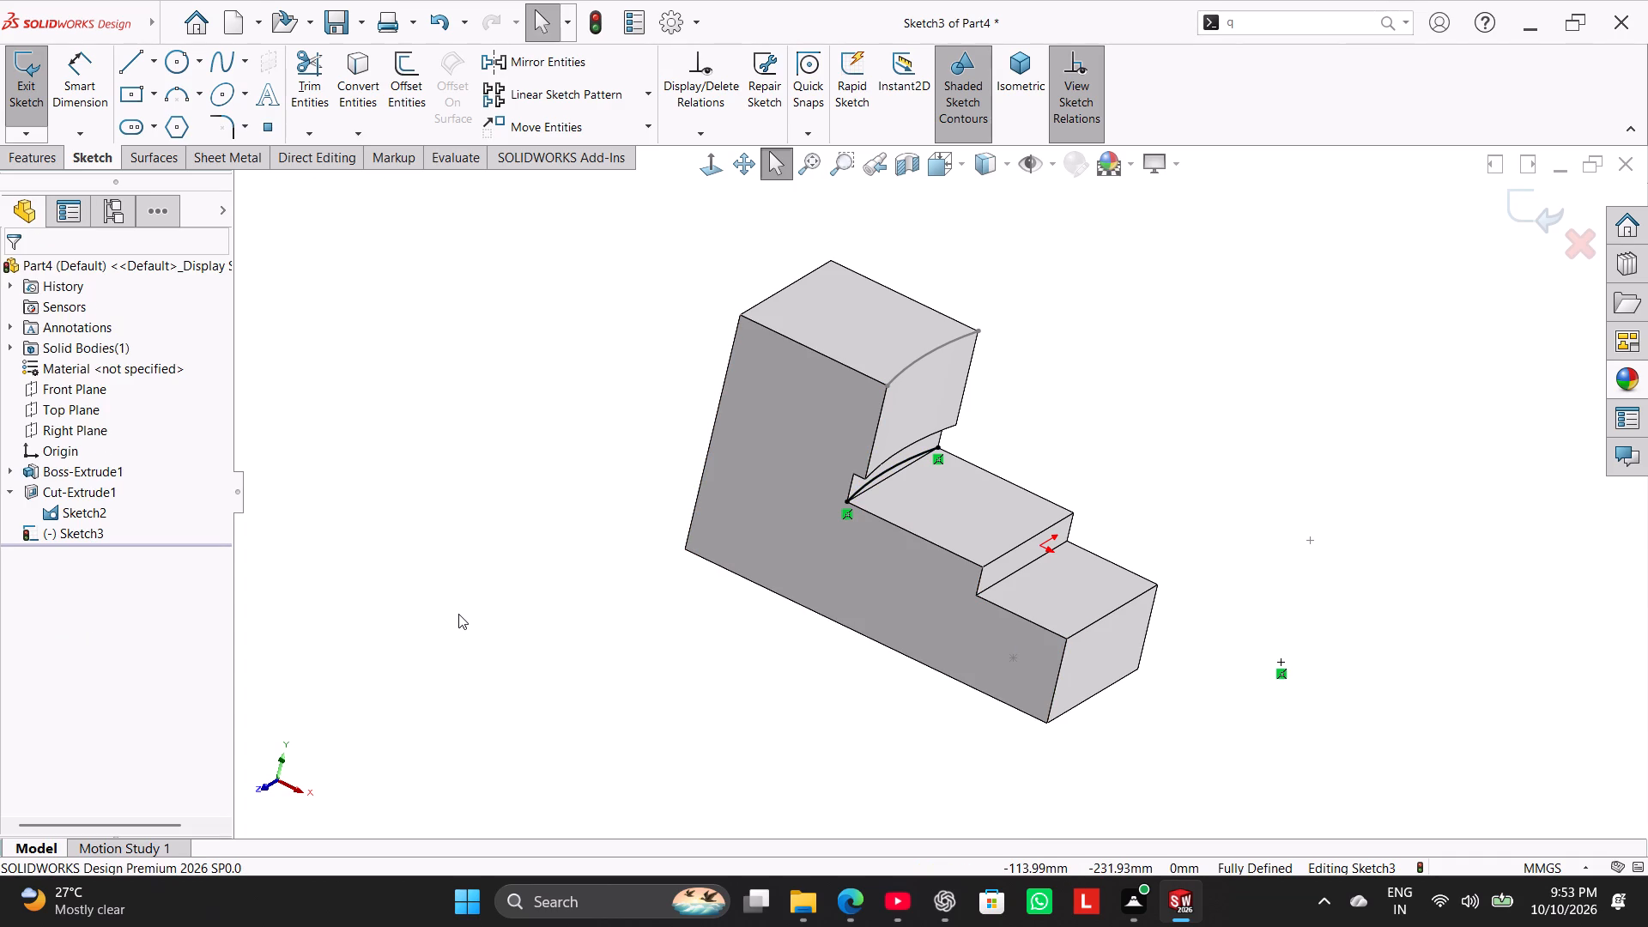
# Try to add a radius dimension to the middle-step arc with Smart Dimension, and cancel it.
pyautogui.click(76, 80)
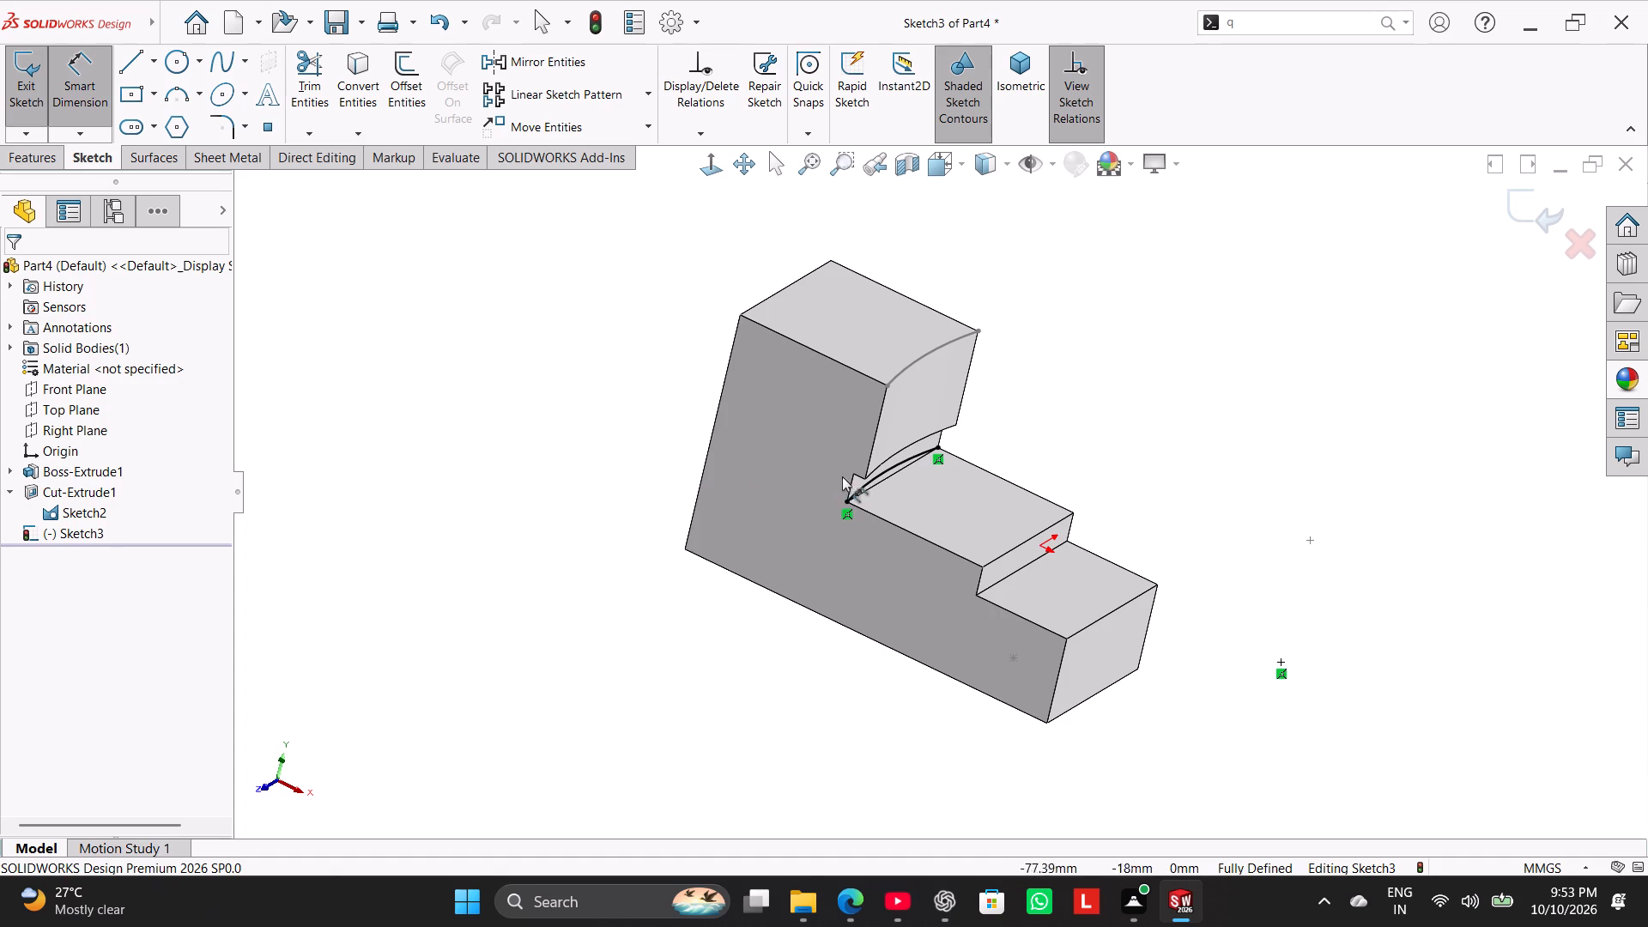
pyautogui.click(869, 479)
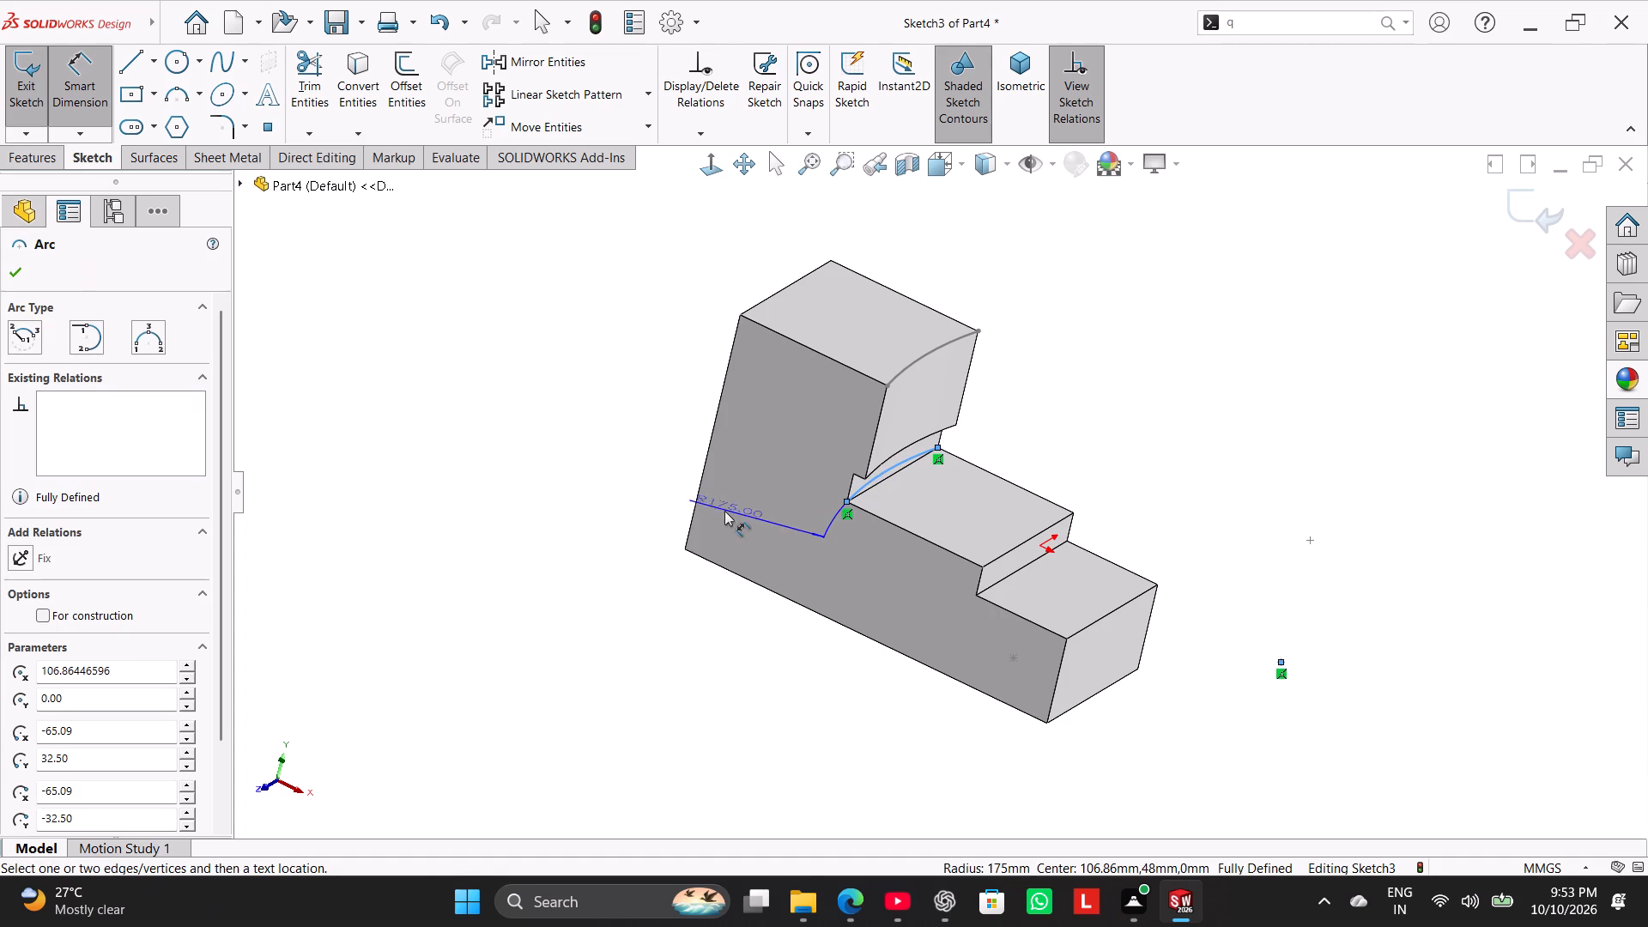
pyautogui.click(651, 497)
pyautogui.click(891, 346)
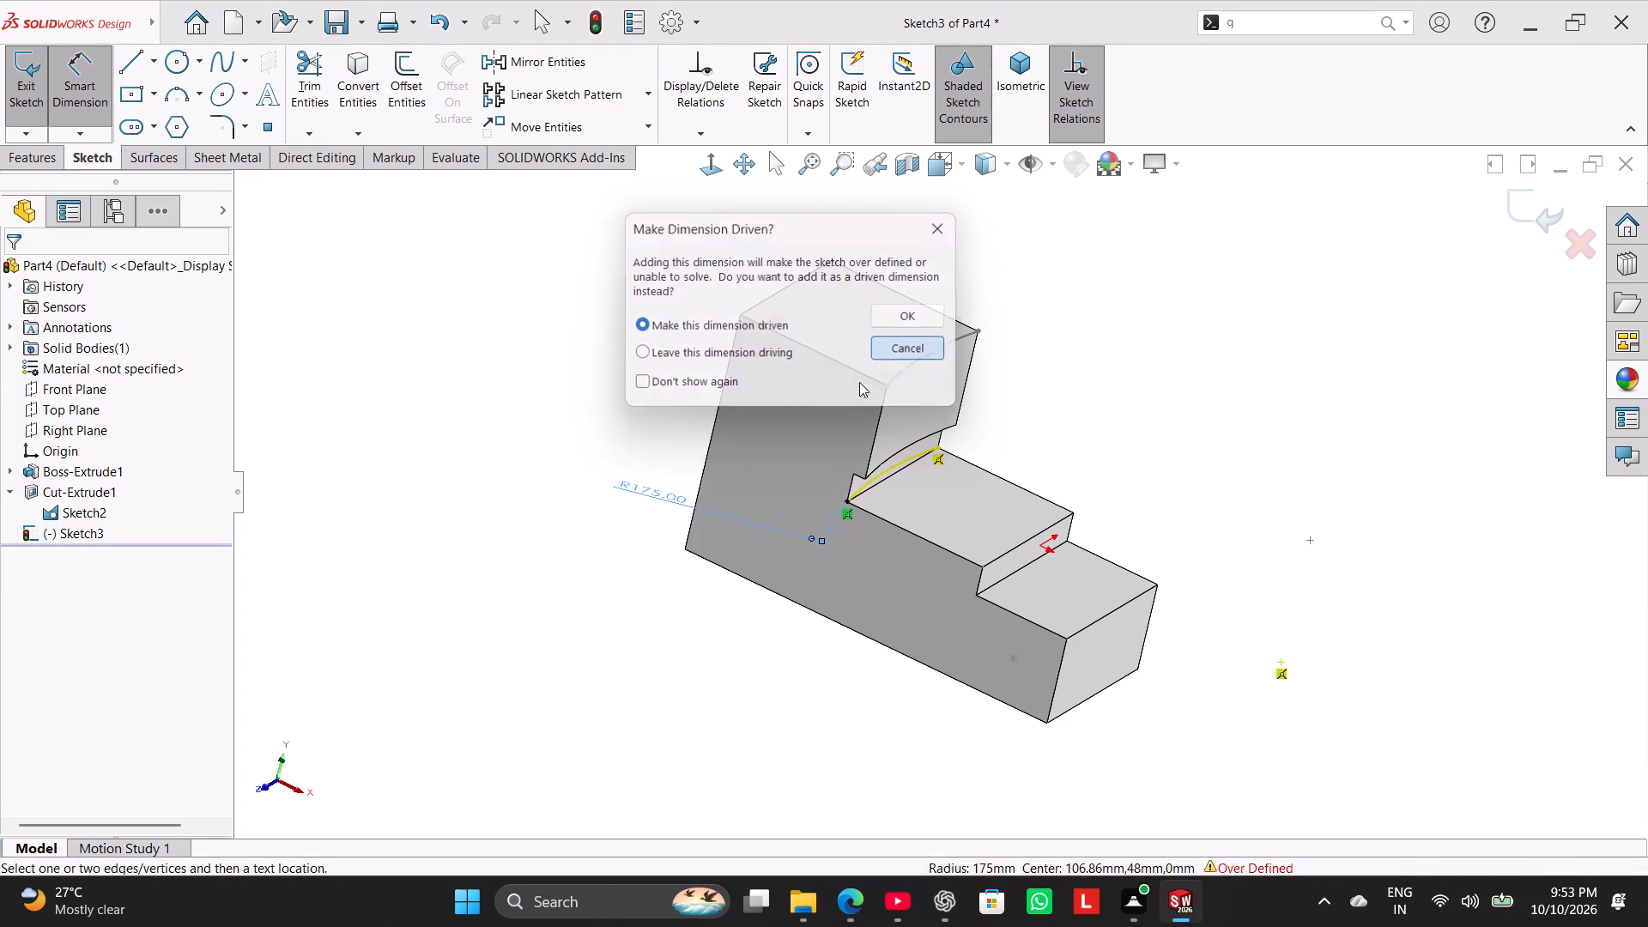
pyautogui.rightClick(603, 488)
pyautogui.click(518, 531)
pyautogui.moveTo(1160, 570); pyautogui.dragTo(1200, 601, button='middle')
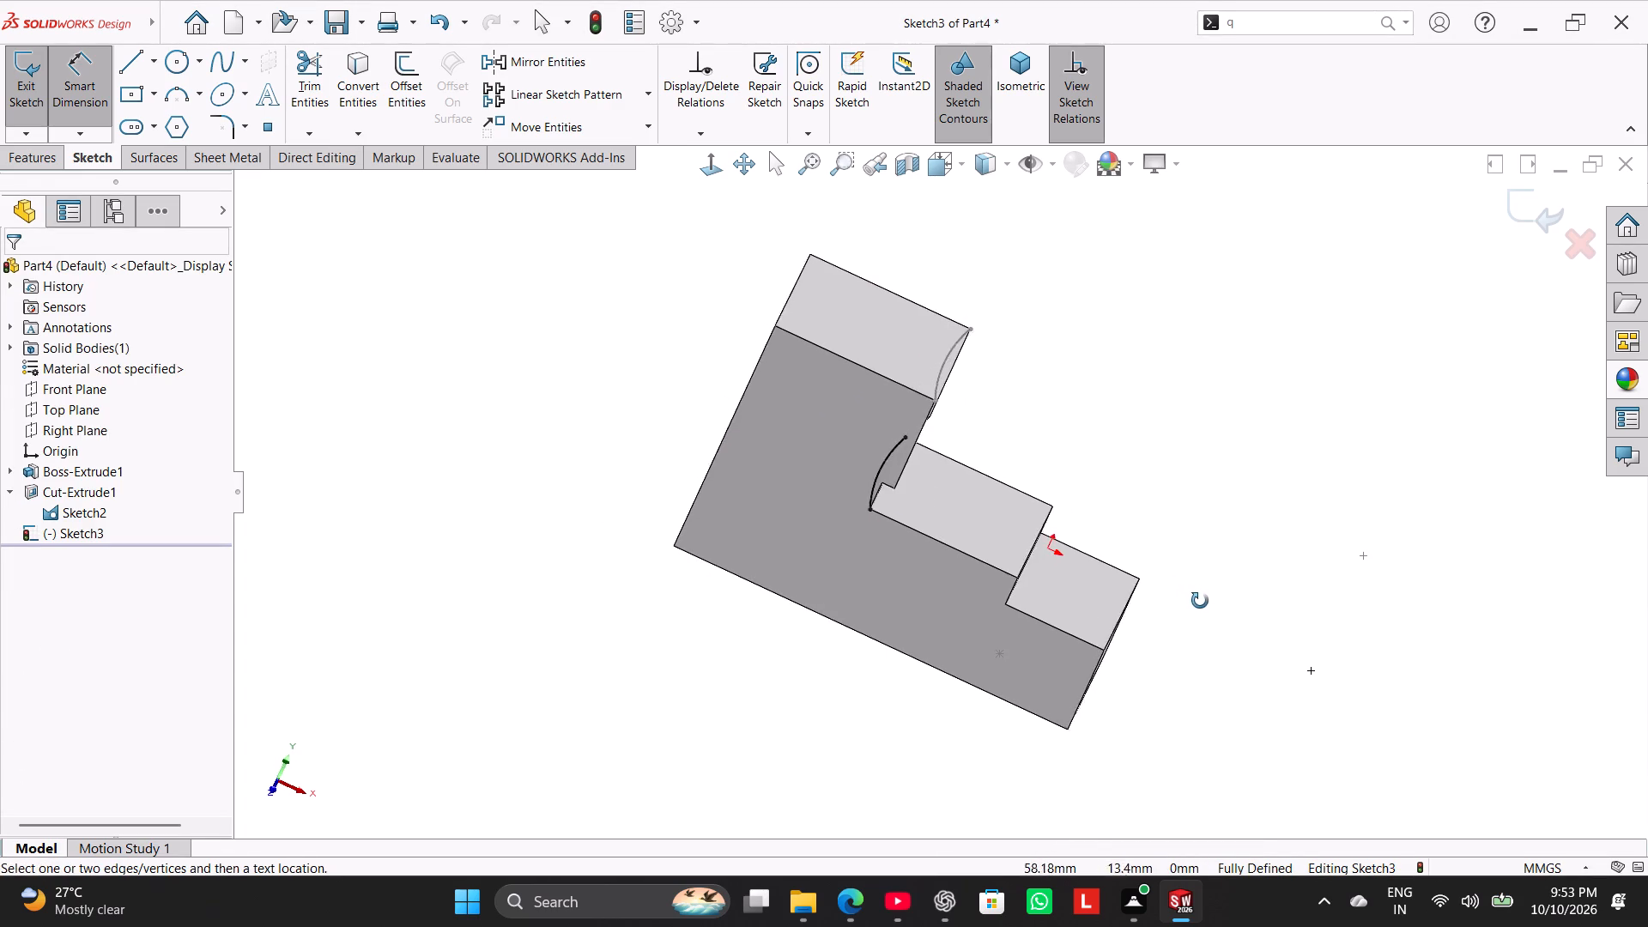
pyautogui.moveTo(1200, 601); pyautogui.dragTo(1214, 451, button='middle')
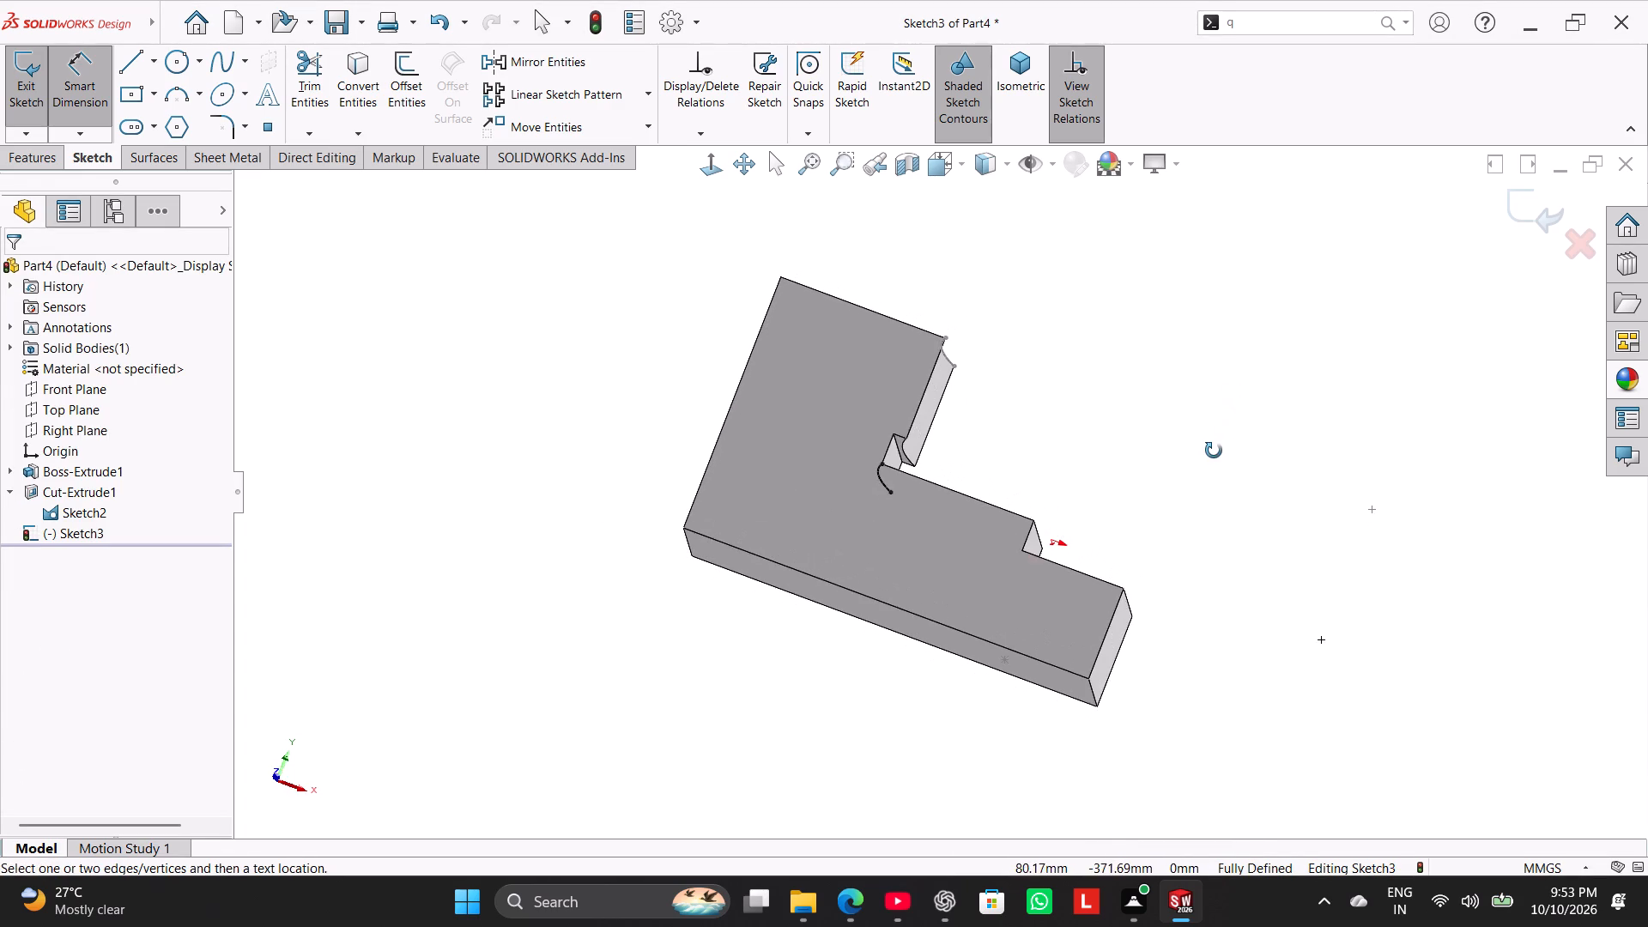
# Leave Smart Dimension and delete the coincident relation at the middle-step arc's centre.
pyautogui.moveTo(1214, 451); pyautogui.dragTo(1191, 543, button='middle')
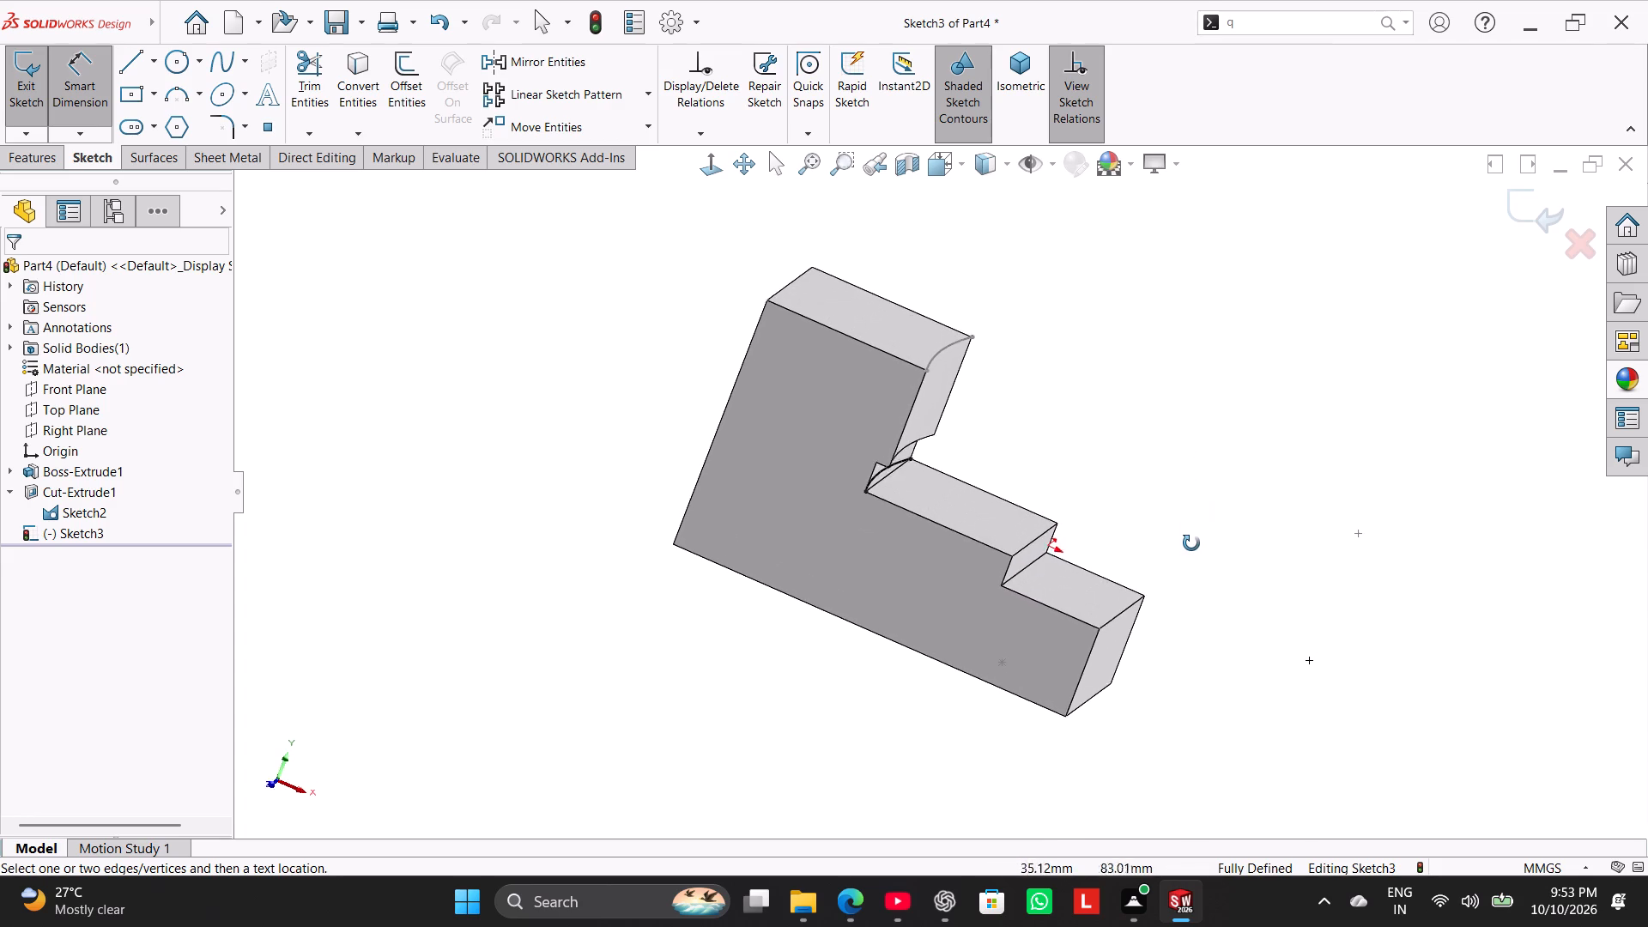
pyautogui.moveTo(1191, 543); pyautogui.dragTo(1172, 562, button='middle')
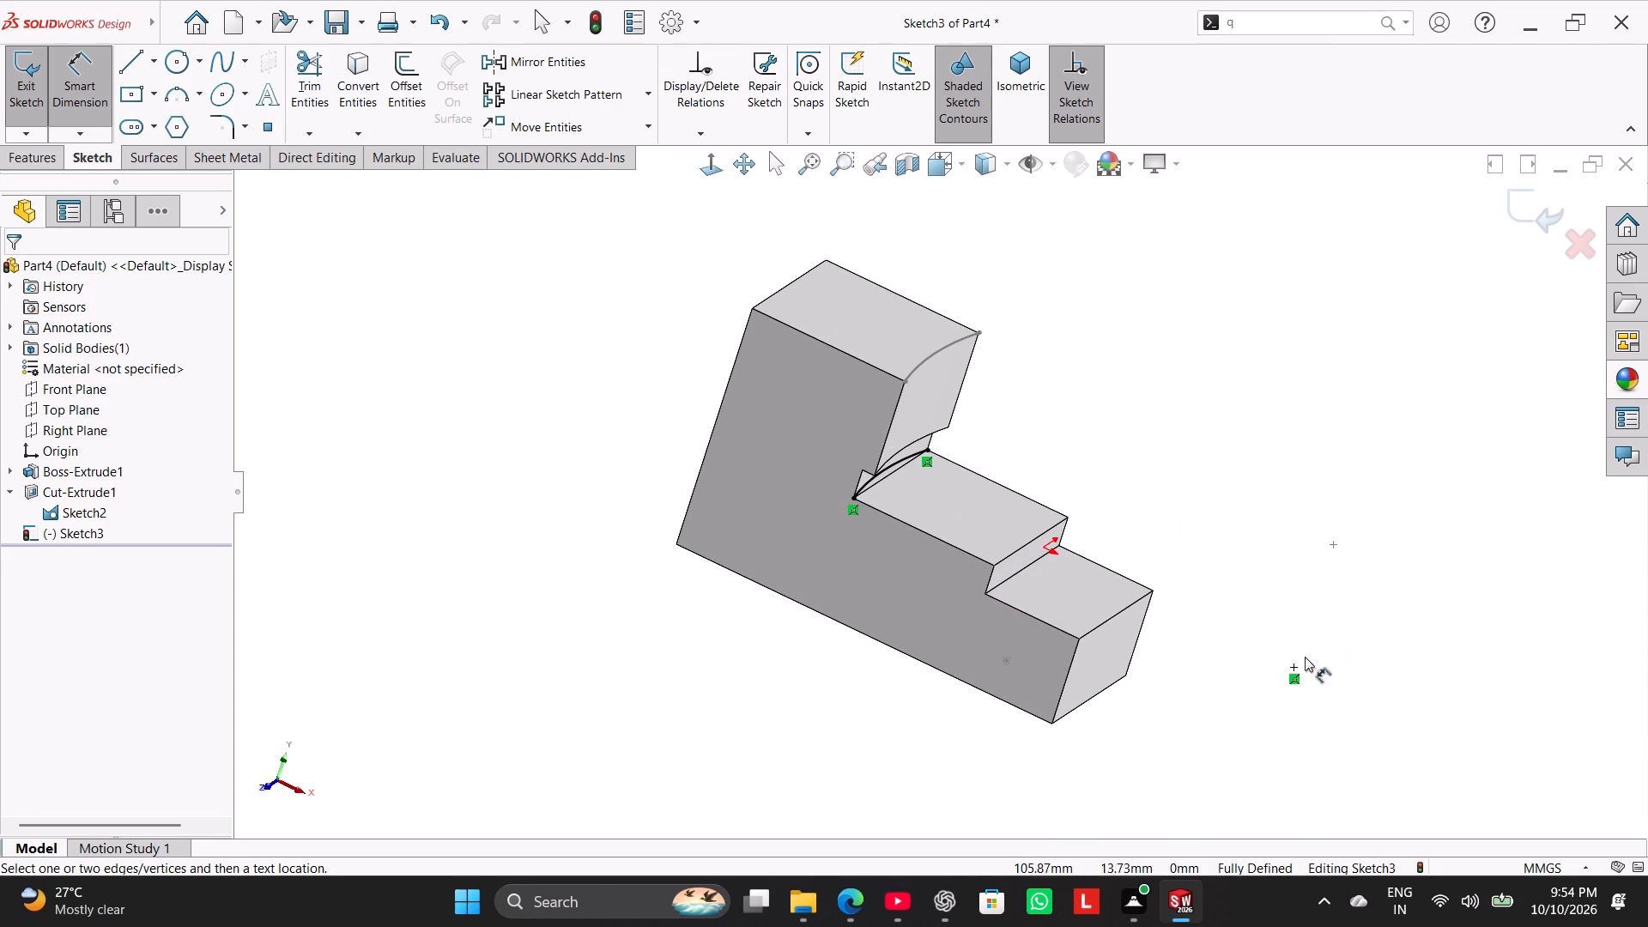
pyautogui.rightClick(1295, 678)
pyautogui.rightClick(1229, 662)
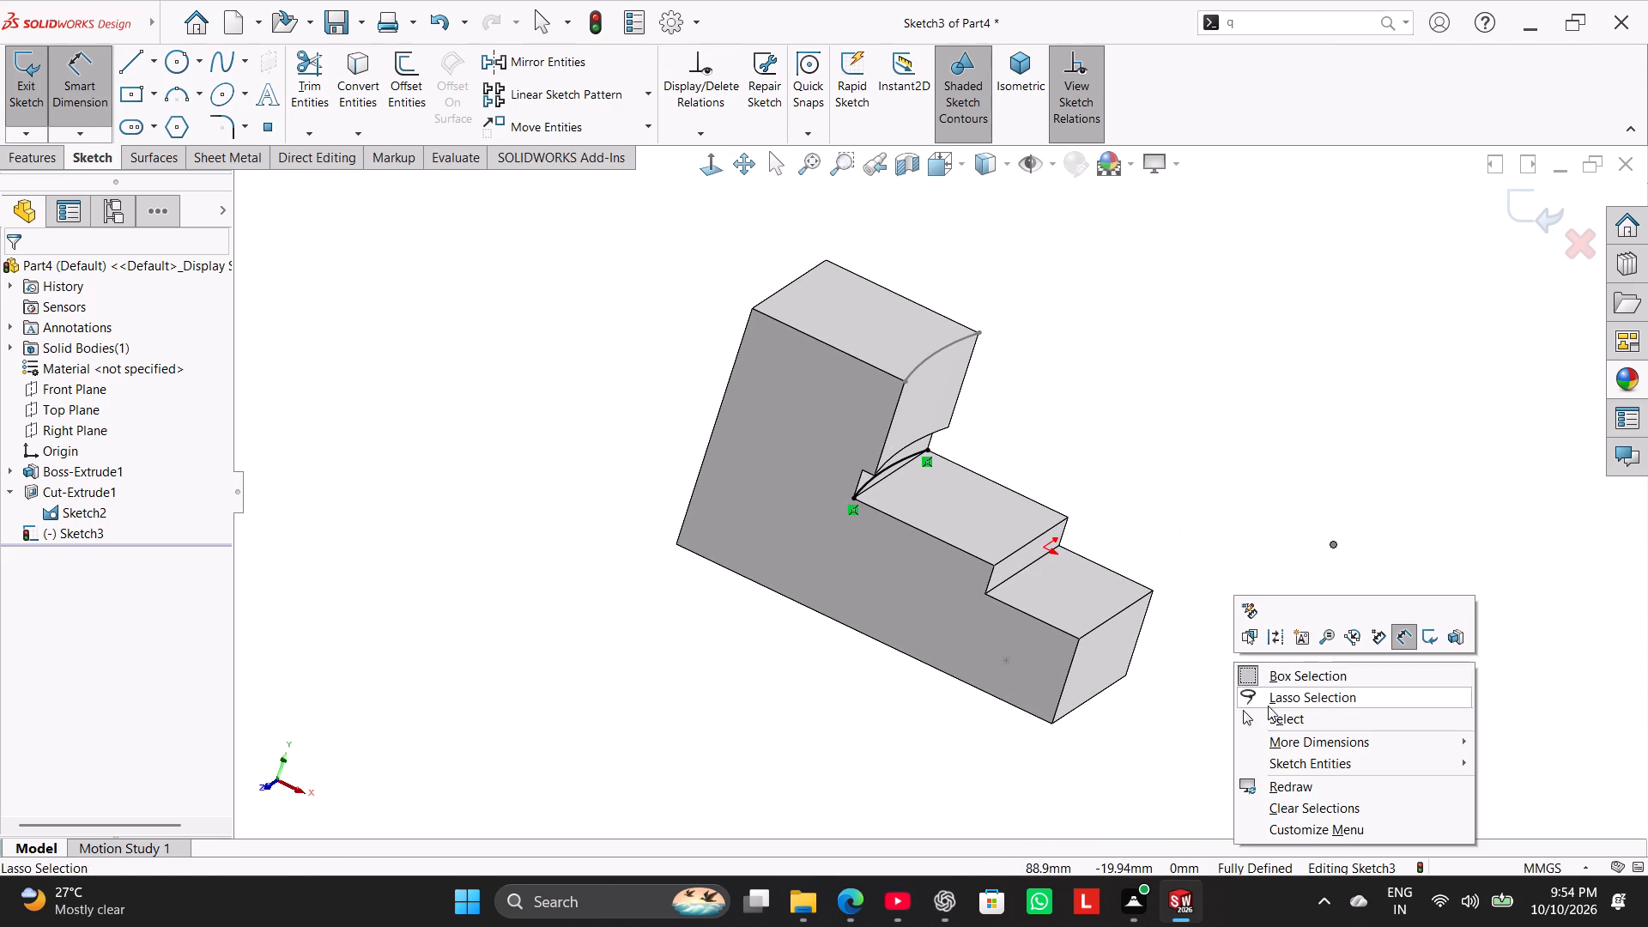
pyautogui.click(1273, 716)
pyautogui.rightClick(1297, 679)
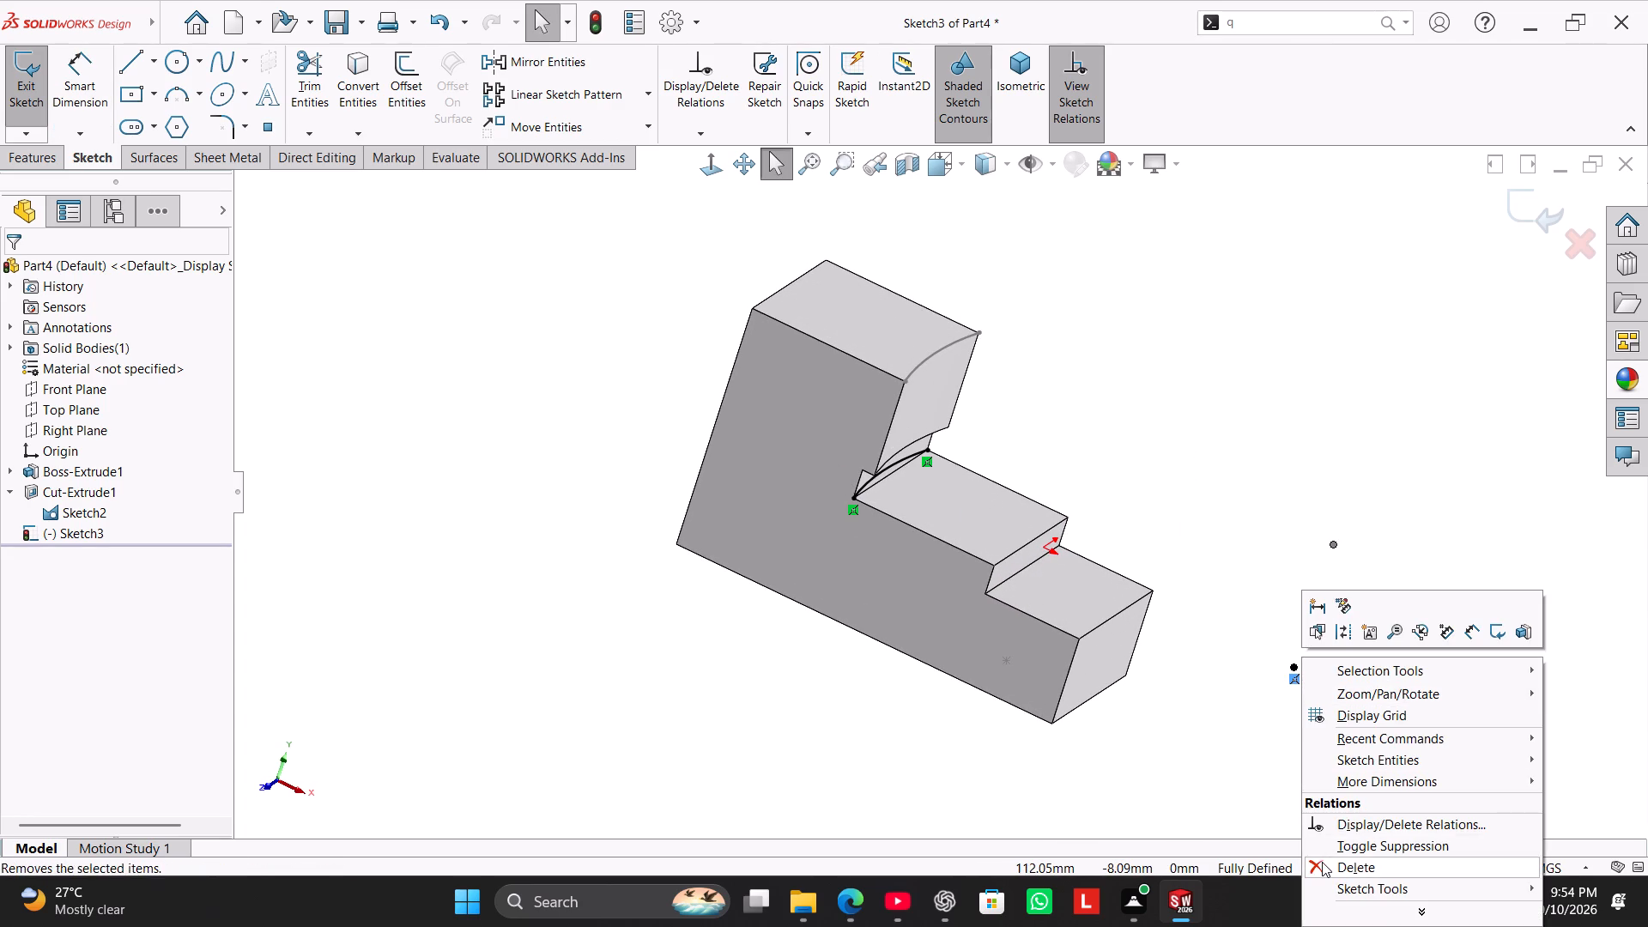
pyautogui.click(1322, 862)
# Add a 175 mm radius dimension to the middle-step arc.
pyautogui.click(78, 90)
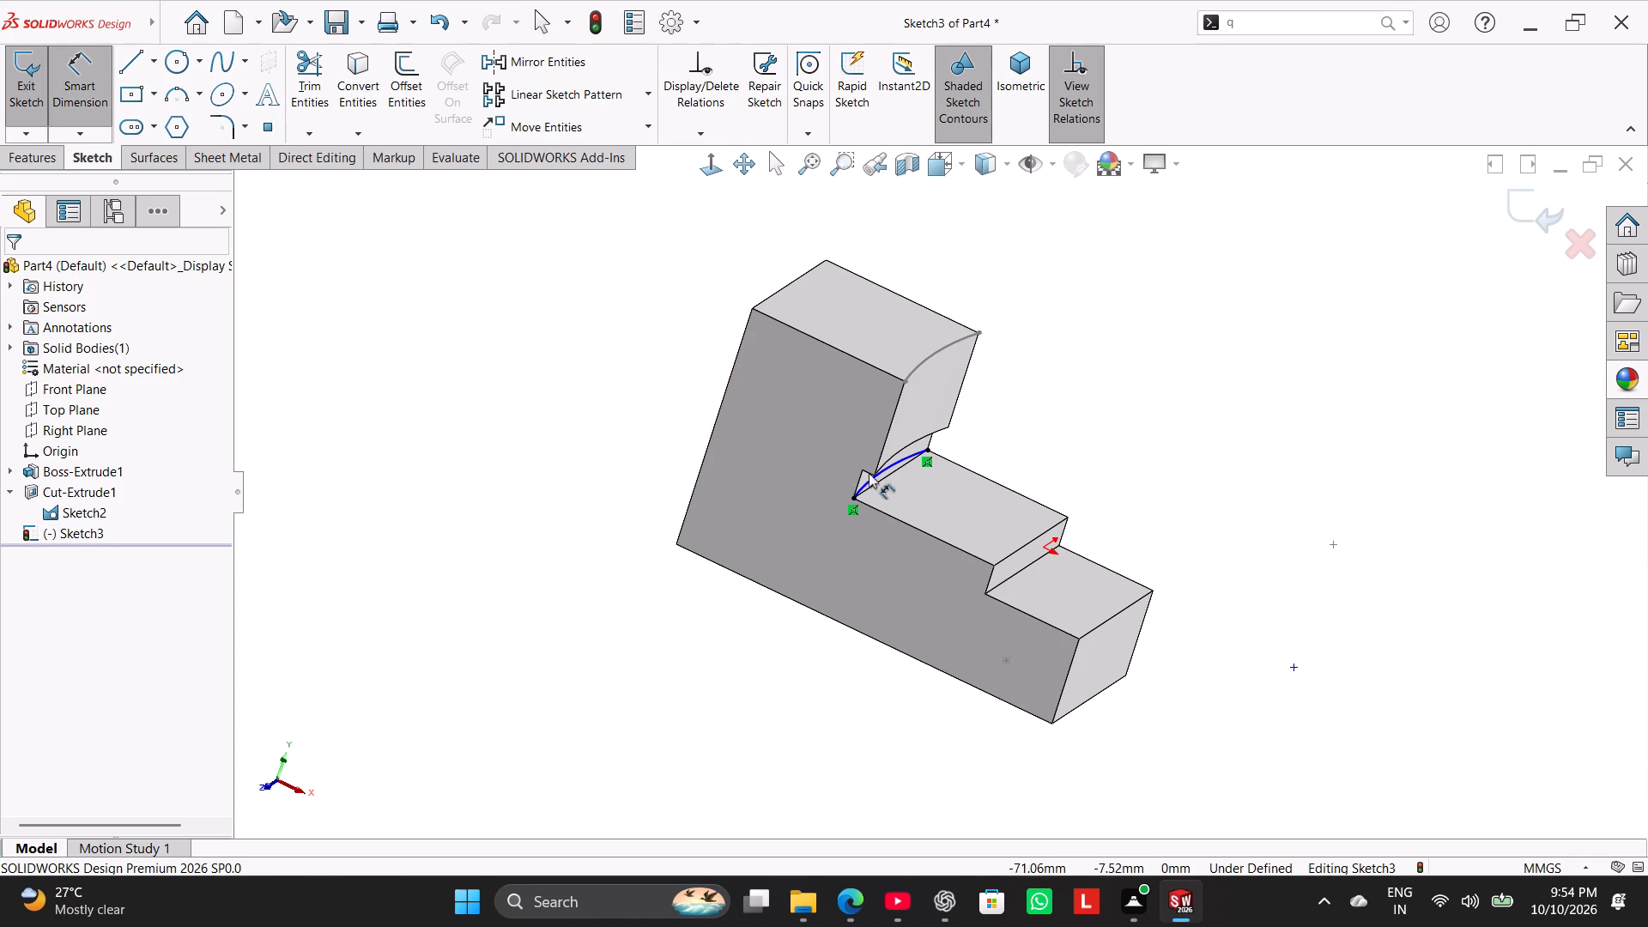
pyautogui.click(874, 480)
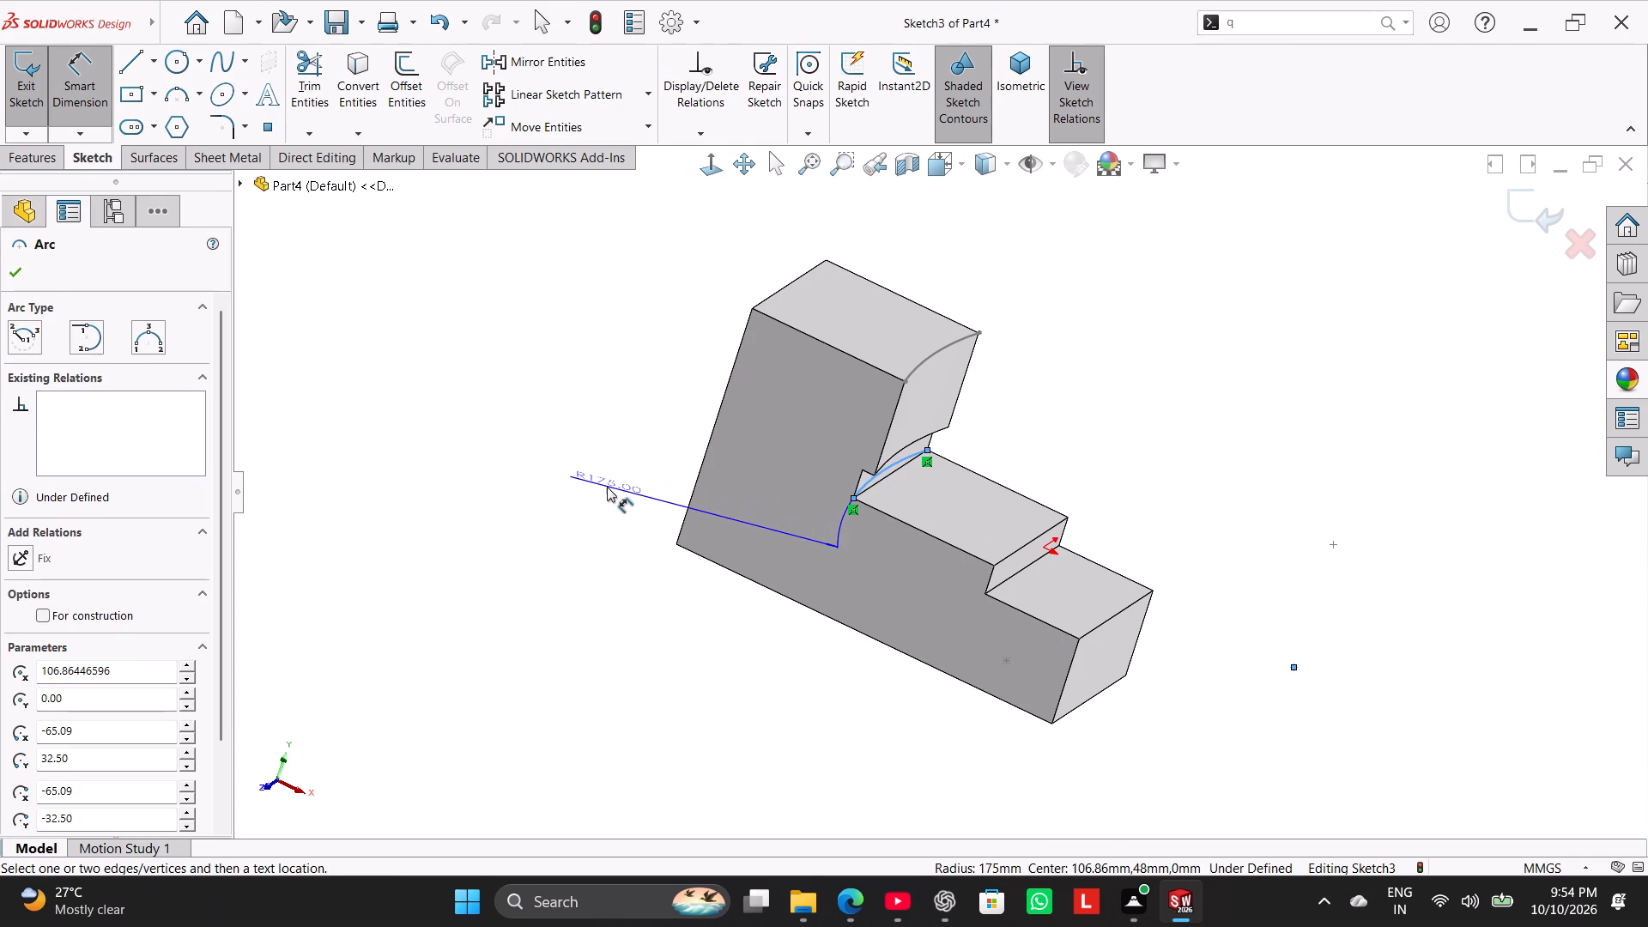
pyautogui.click(607, 487)
pyautogui.click(669, 378)
pyautogui.click(491, 429)
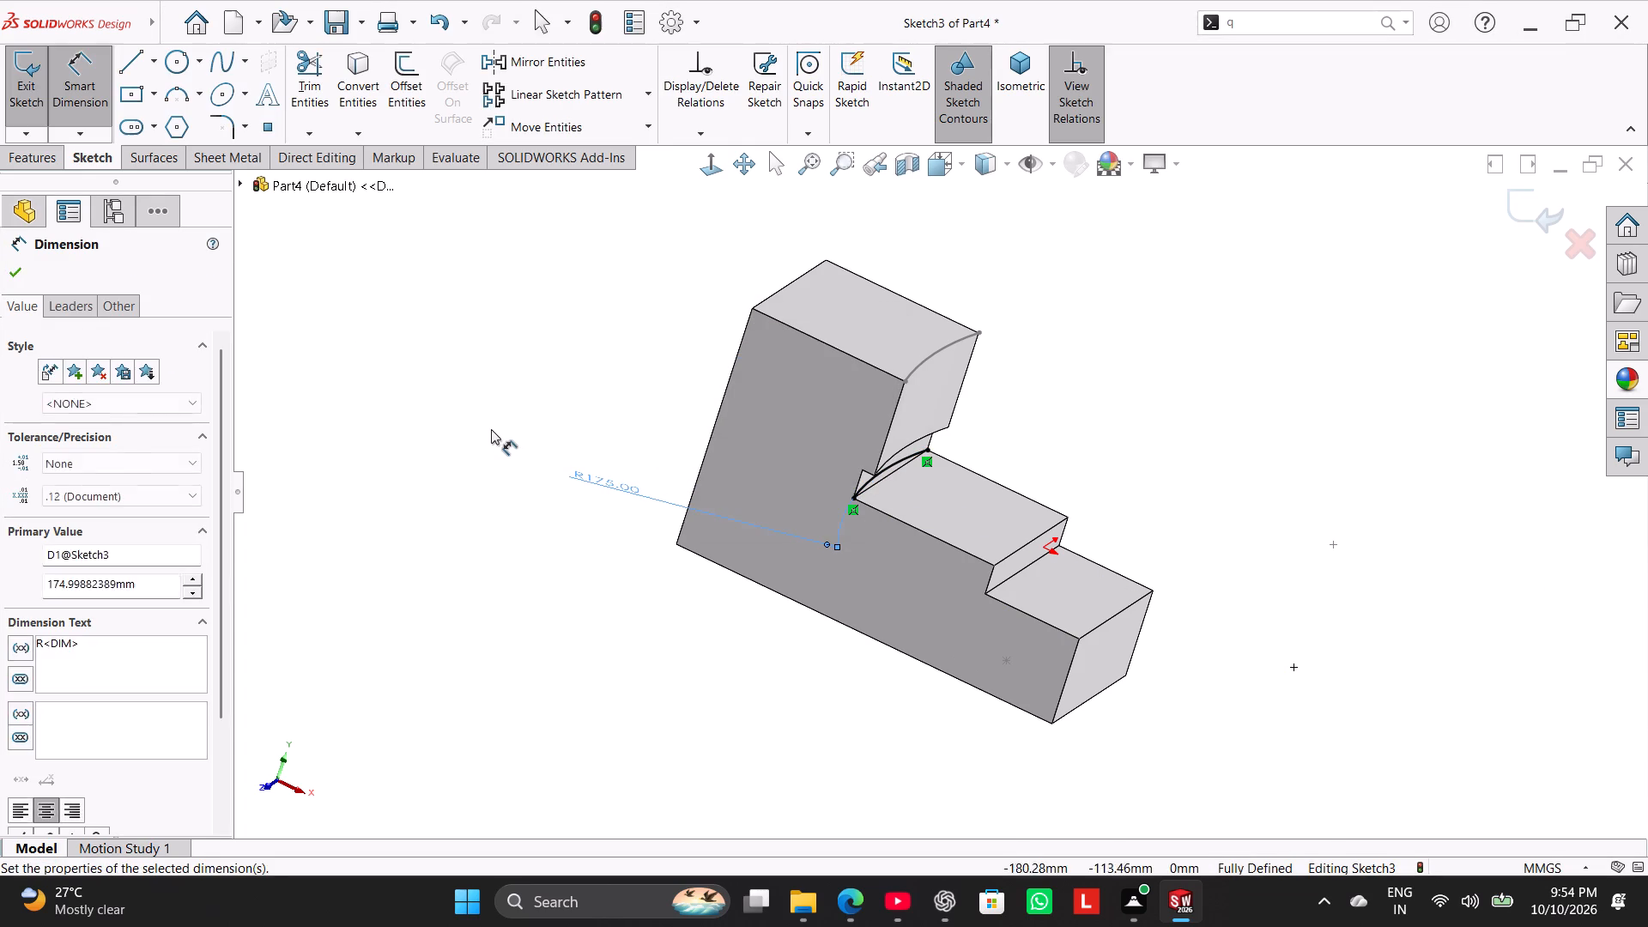
pyautogui.click(522, 483)
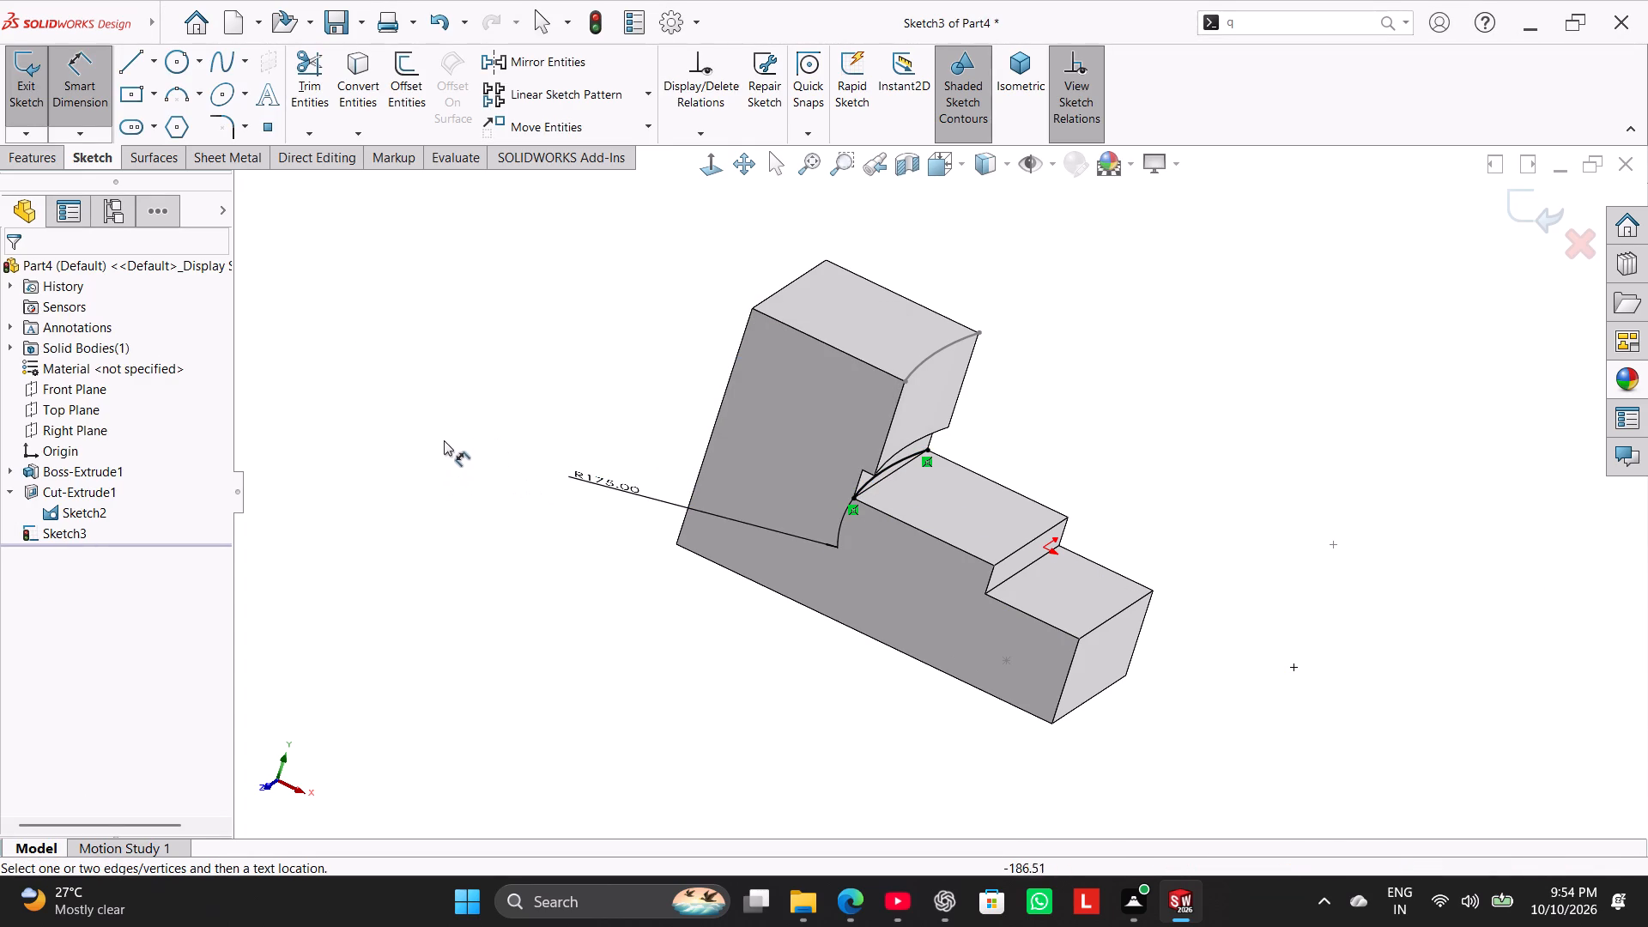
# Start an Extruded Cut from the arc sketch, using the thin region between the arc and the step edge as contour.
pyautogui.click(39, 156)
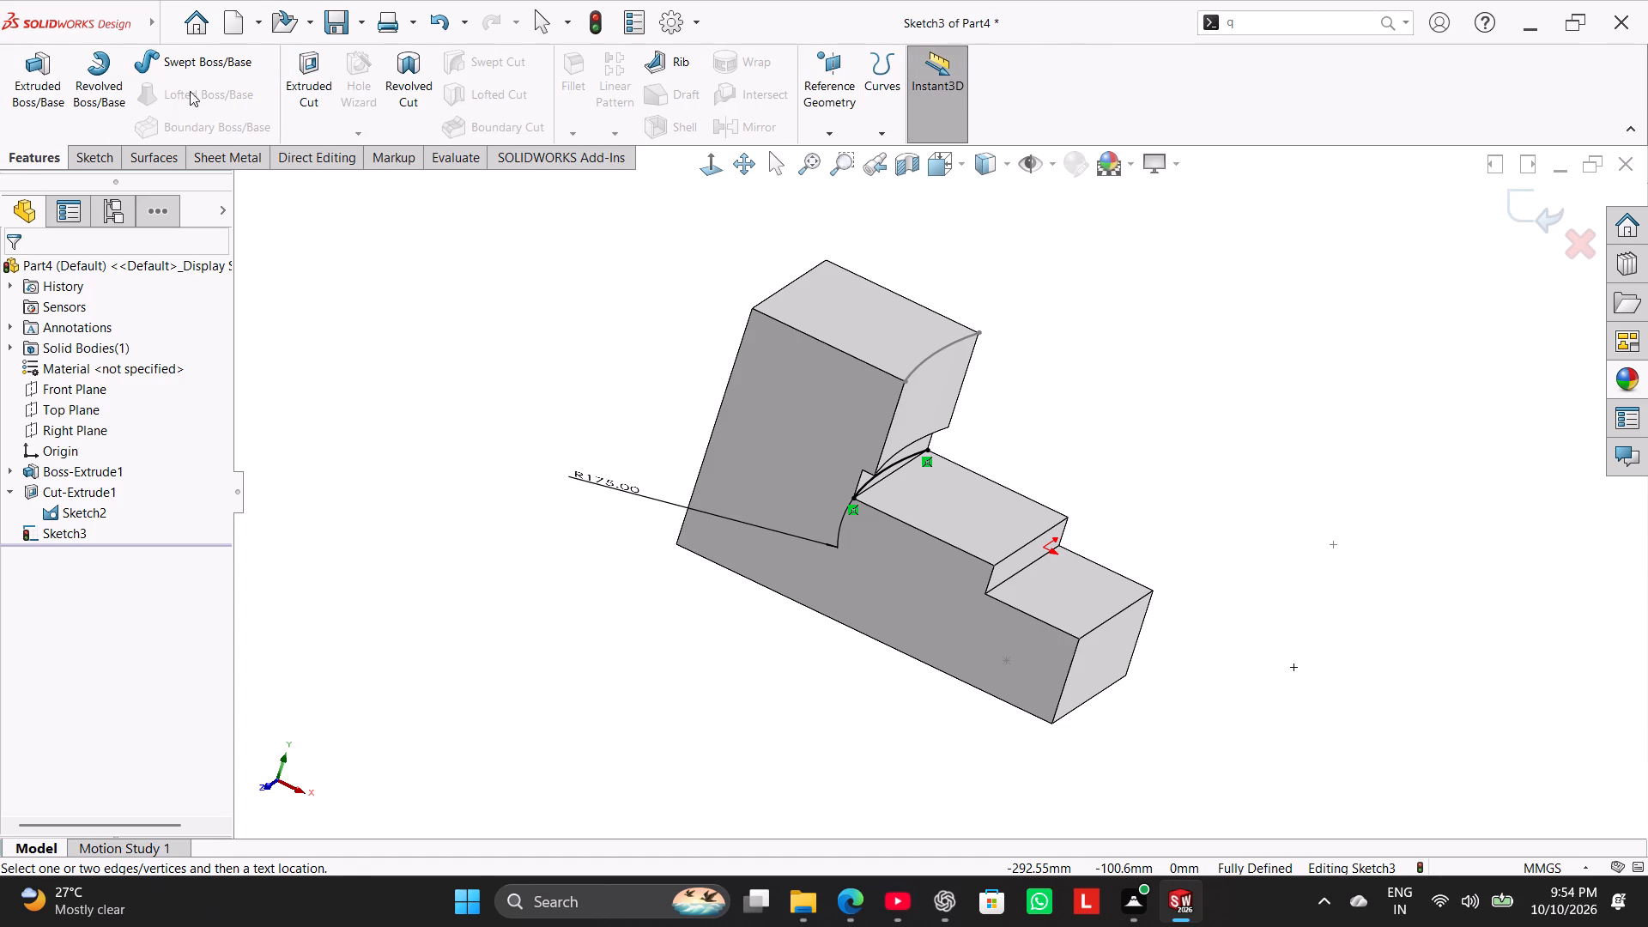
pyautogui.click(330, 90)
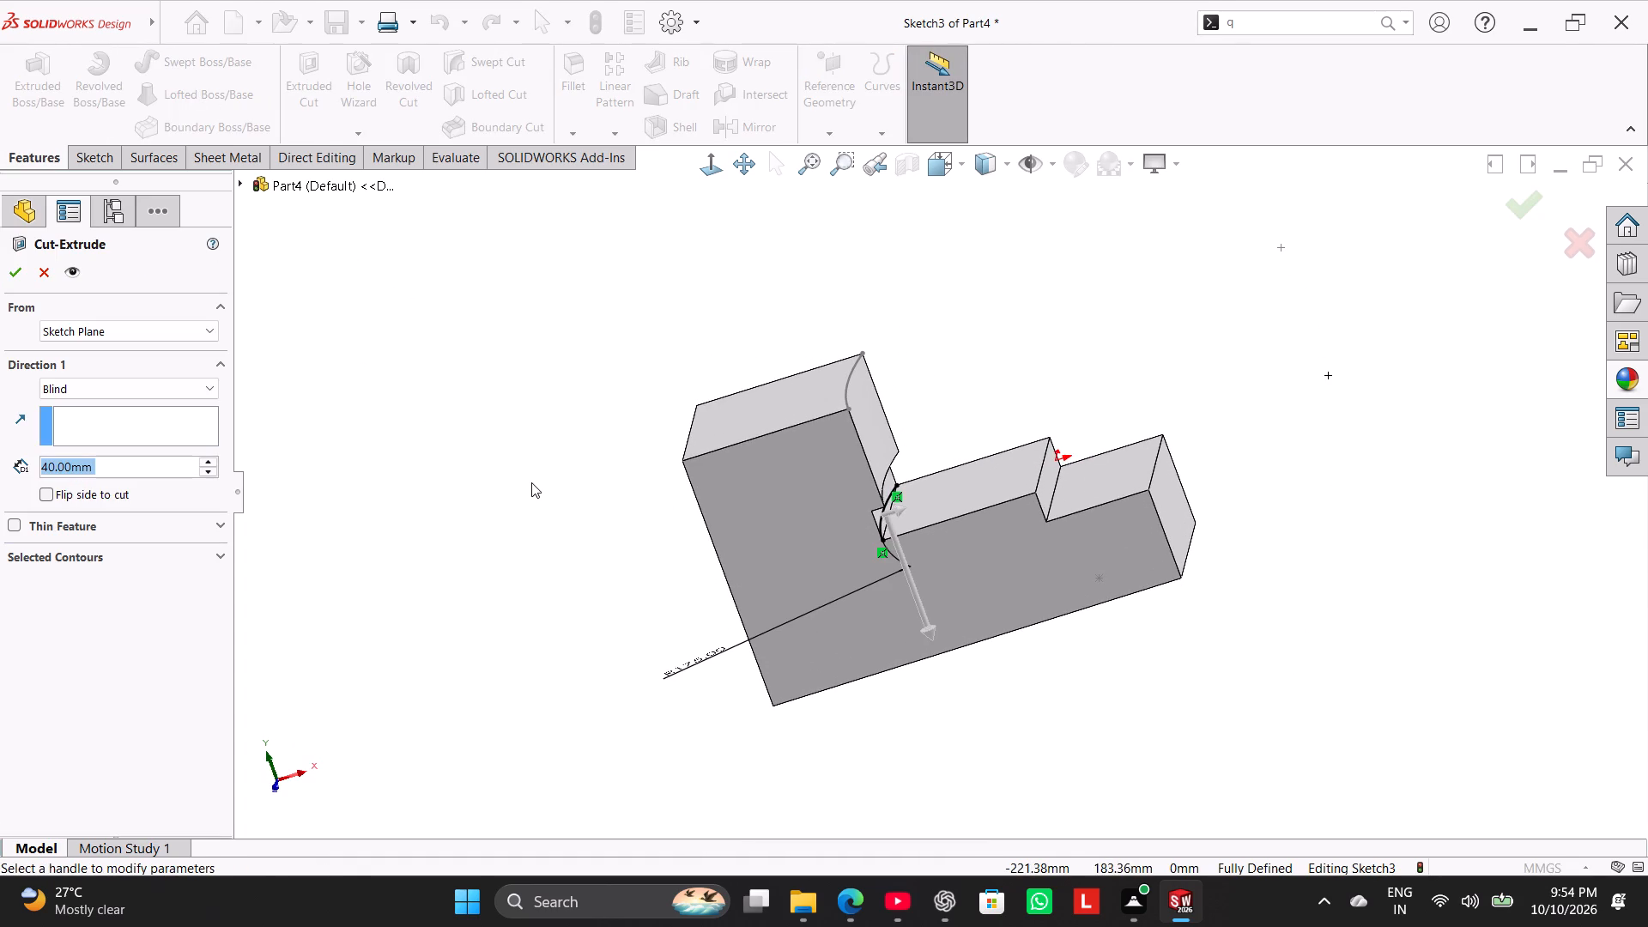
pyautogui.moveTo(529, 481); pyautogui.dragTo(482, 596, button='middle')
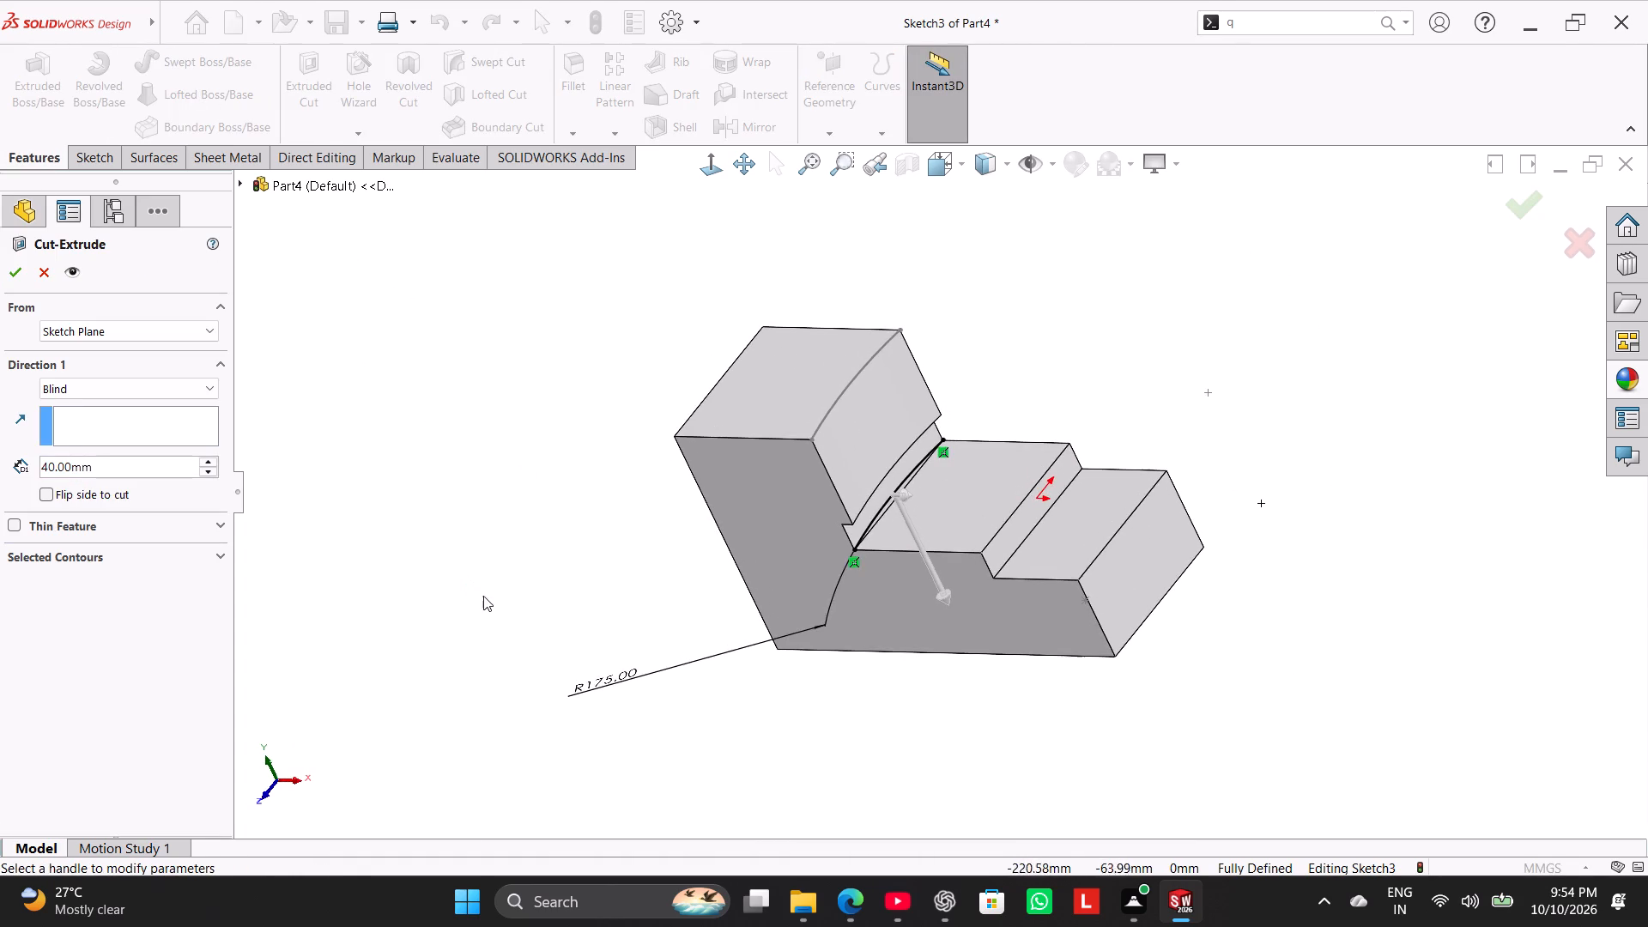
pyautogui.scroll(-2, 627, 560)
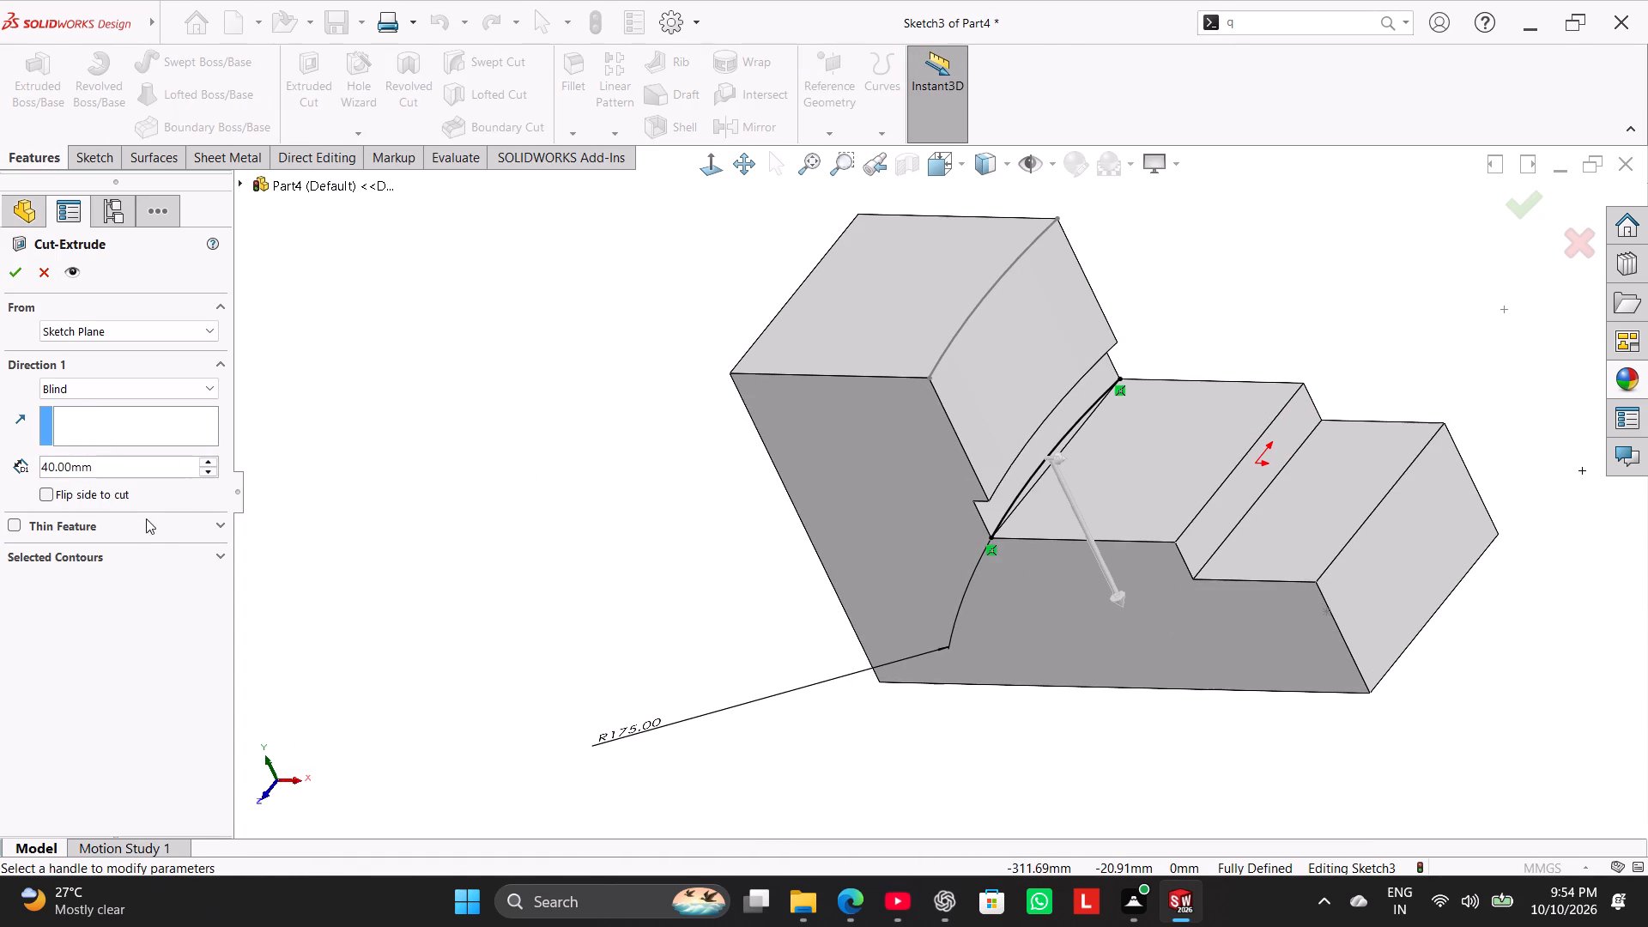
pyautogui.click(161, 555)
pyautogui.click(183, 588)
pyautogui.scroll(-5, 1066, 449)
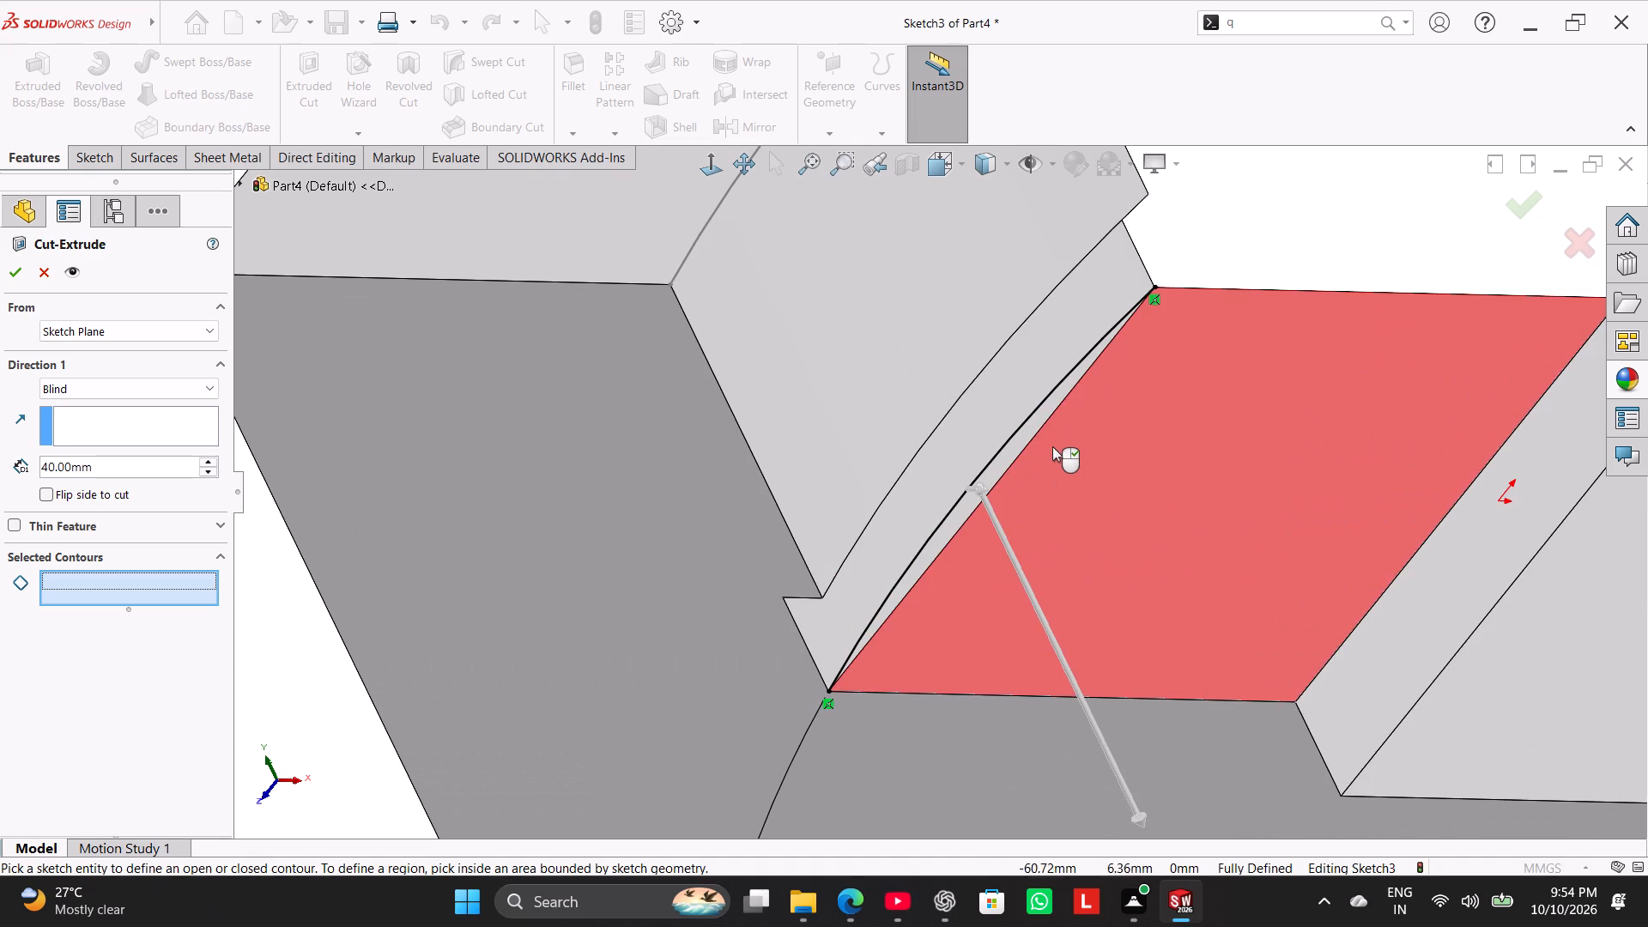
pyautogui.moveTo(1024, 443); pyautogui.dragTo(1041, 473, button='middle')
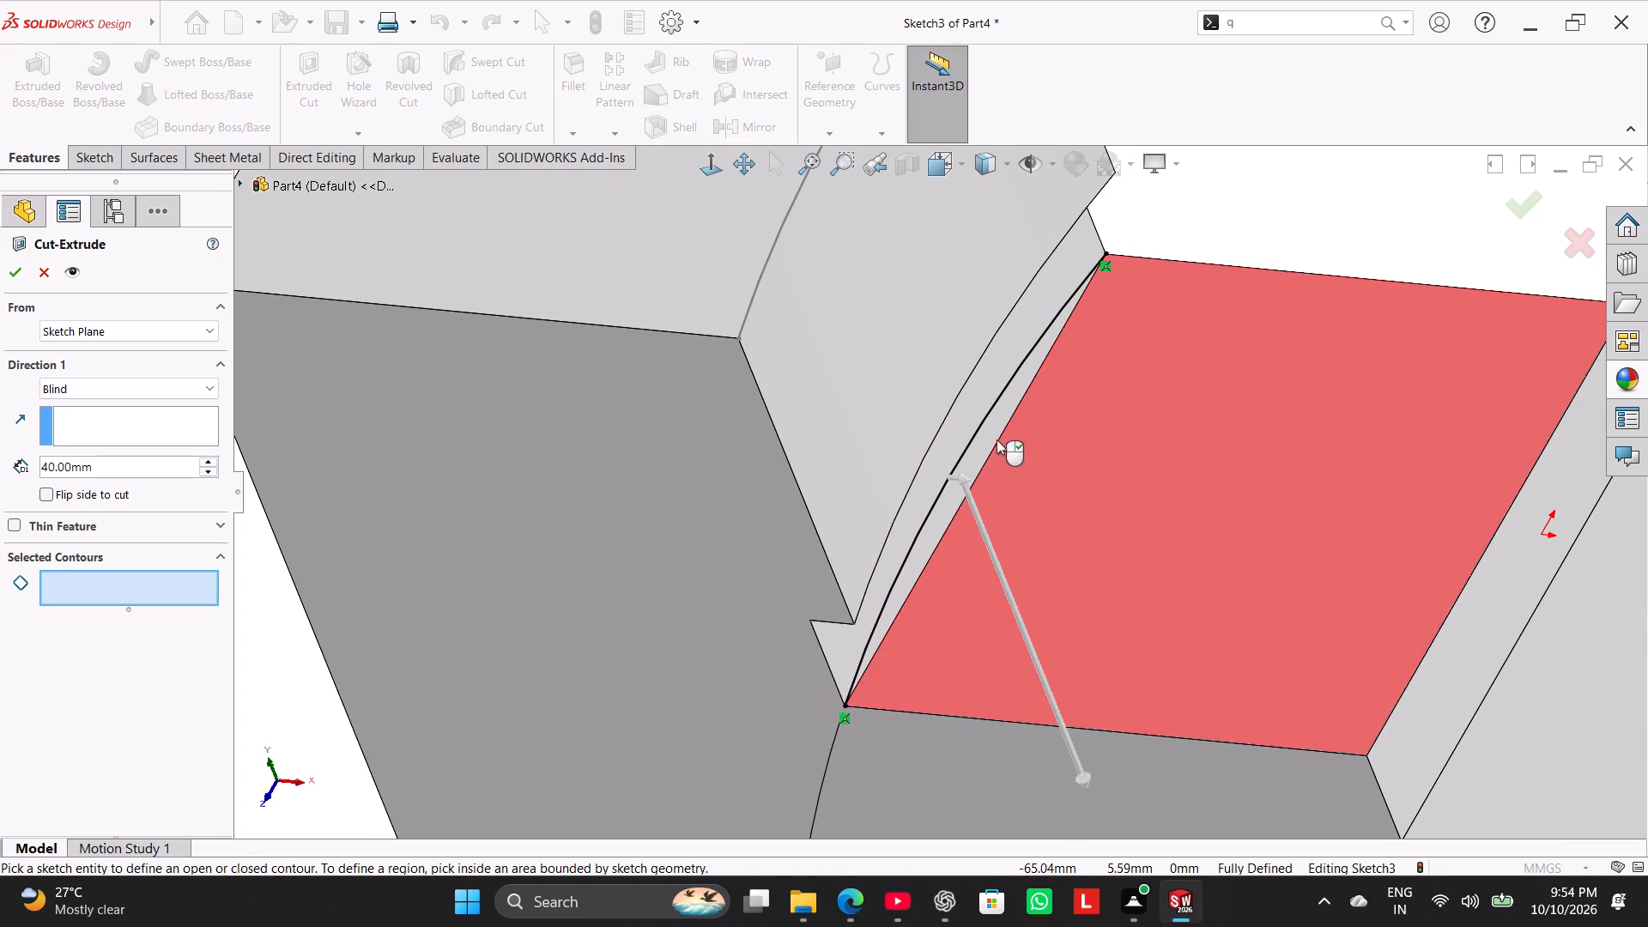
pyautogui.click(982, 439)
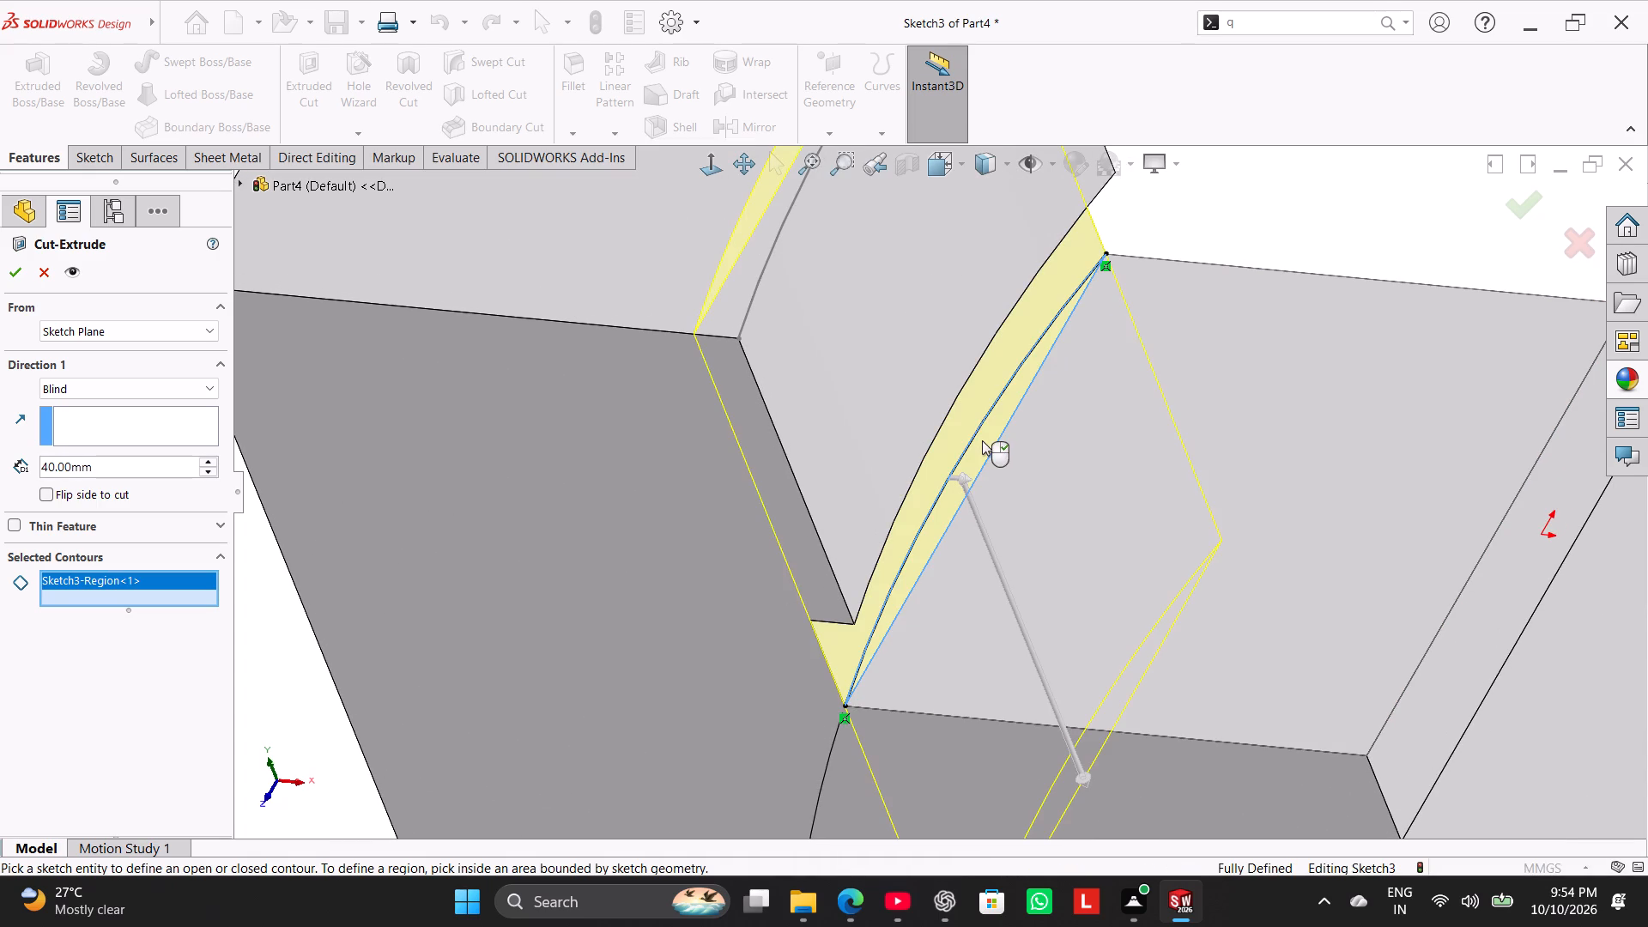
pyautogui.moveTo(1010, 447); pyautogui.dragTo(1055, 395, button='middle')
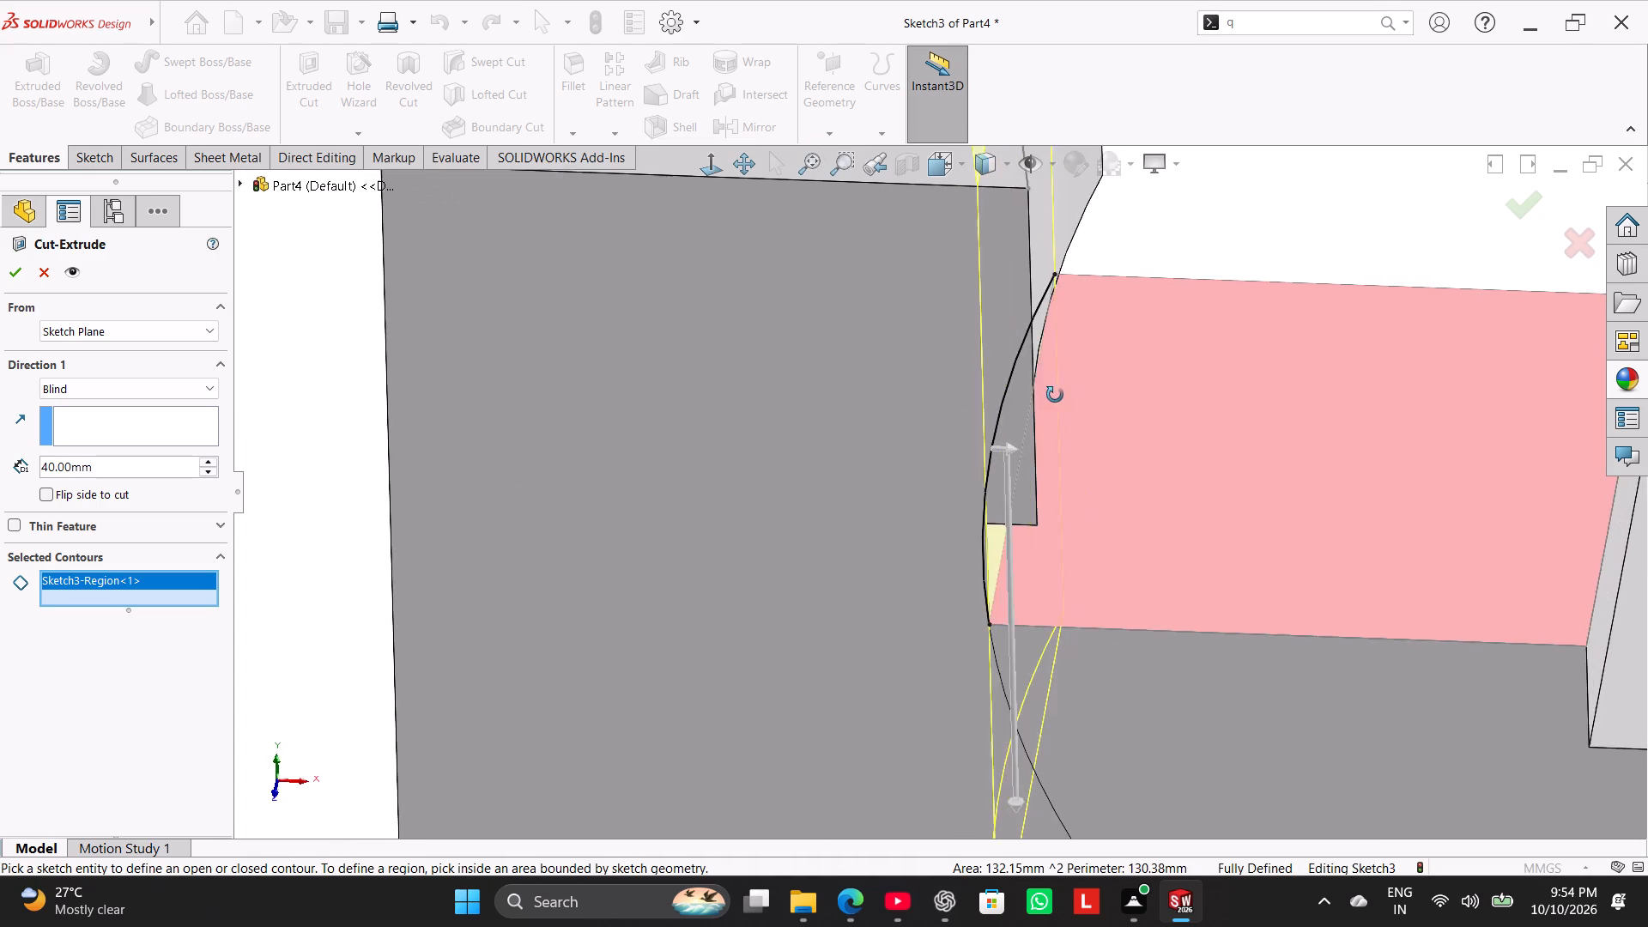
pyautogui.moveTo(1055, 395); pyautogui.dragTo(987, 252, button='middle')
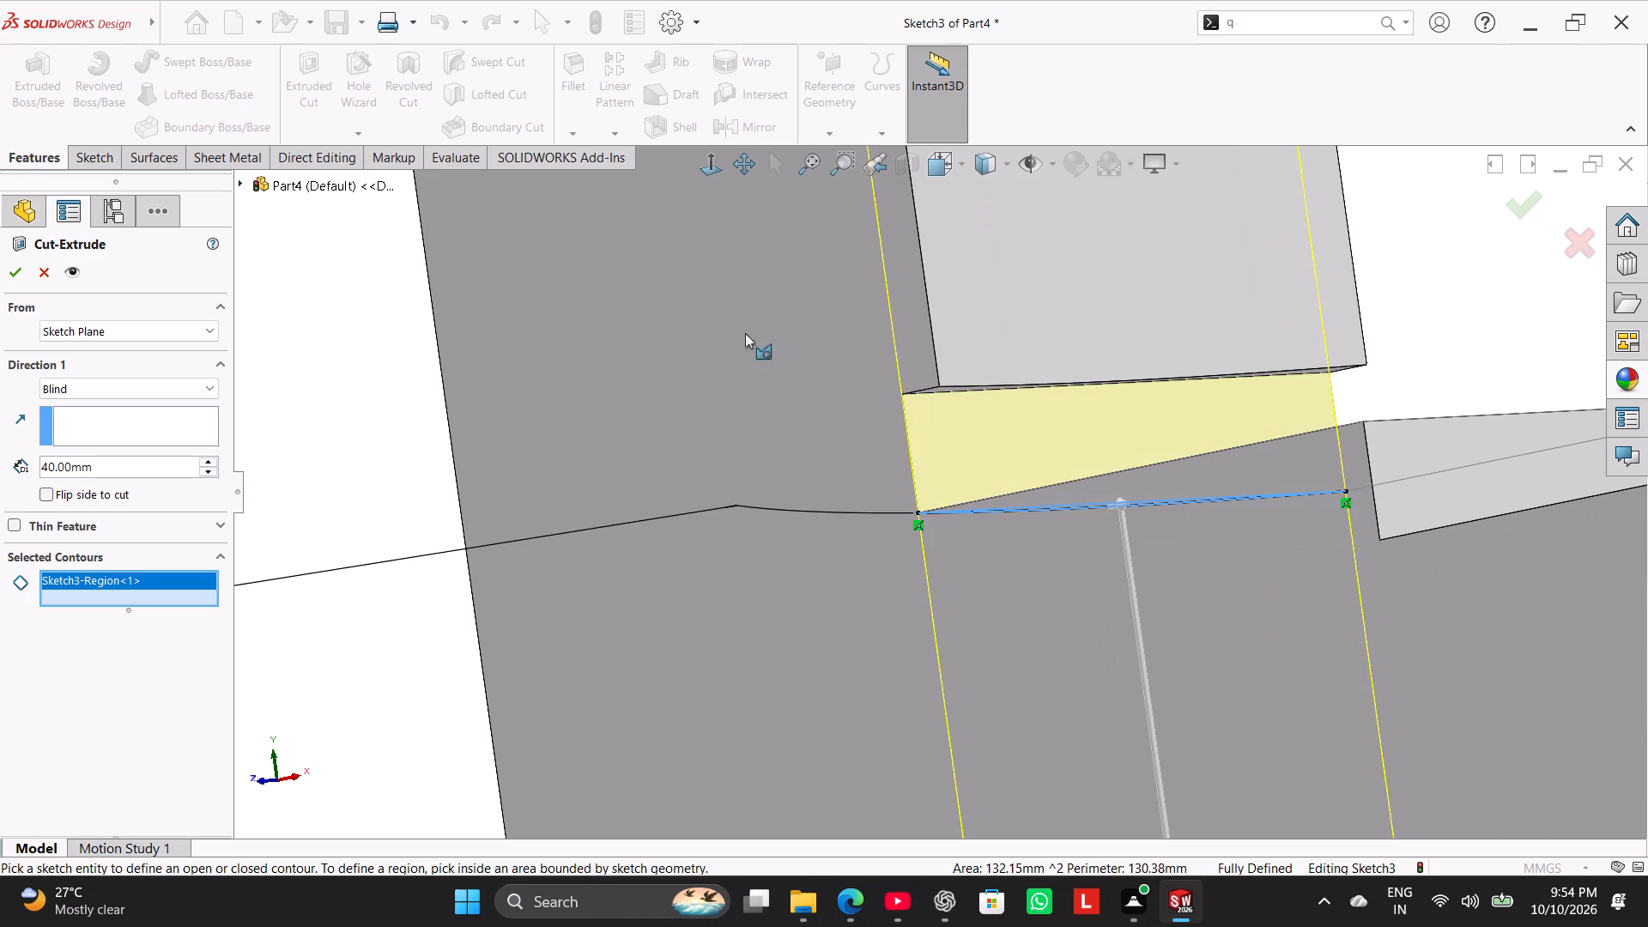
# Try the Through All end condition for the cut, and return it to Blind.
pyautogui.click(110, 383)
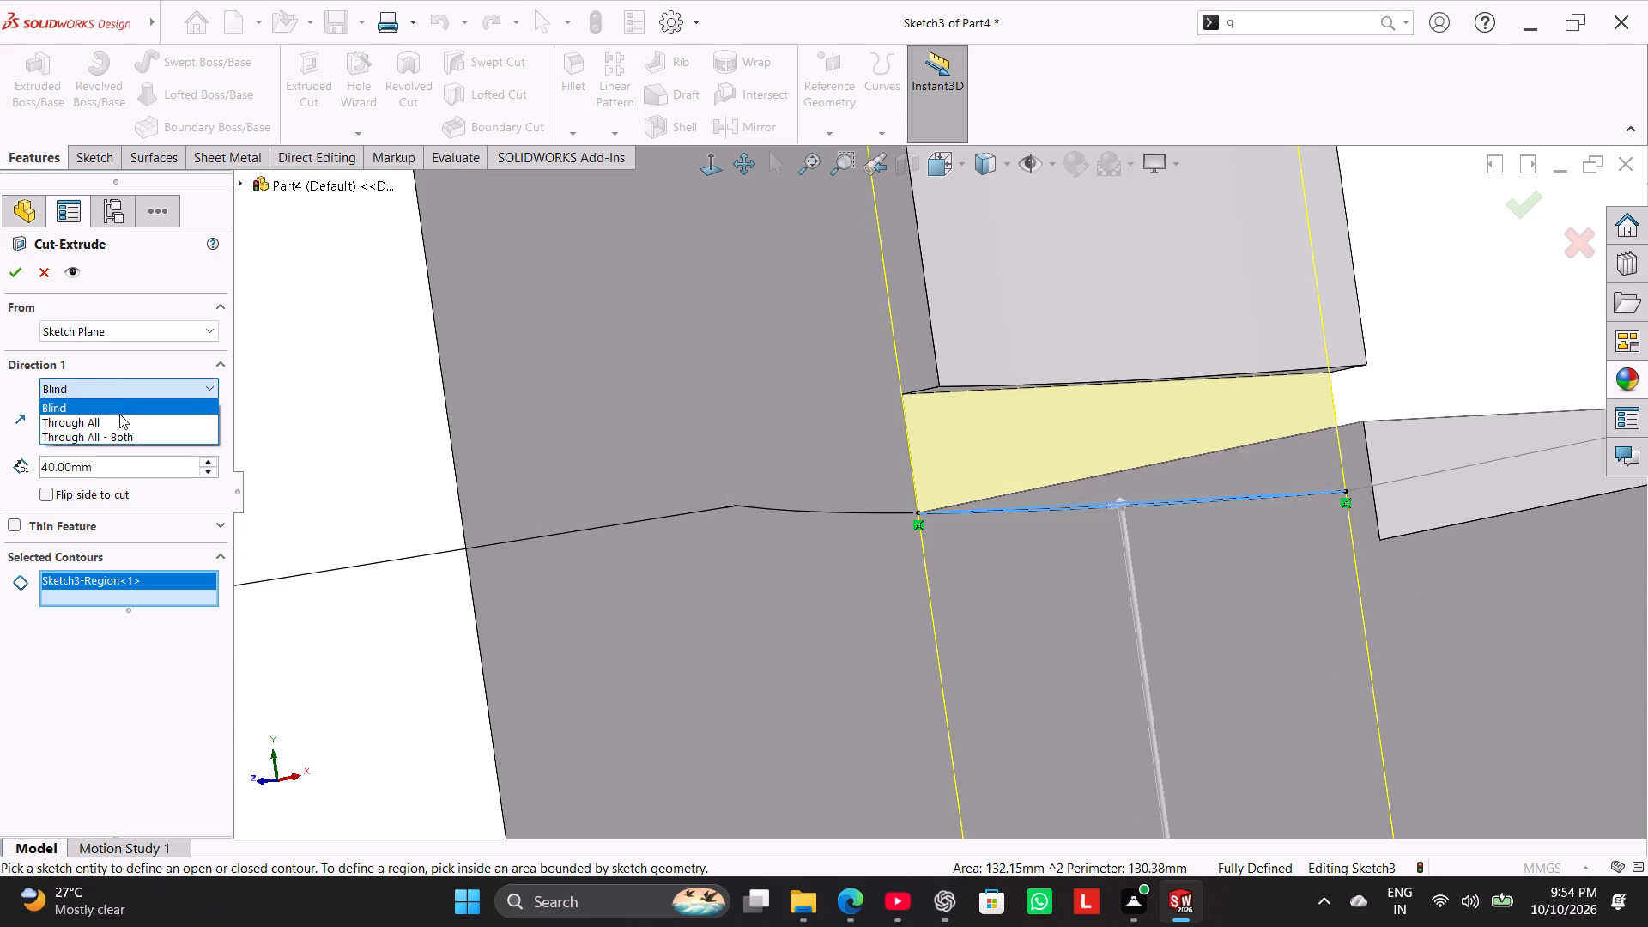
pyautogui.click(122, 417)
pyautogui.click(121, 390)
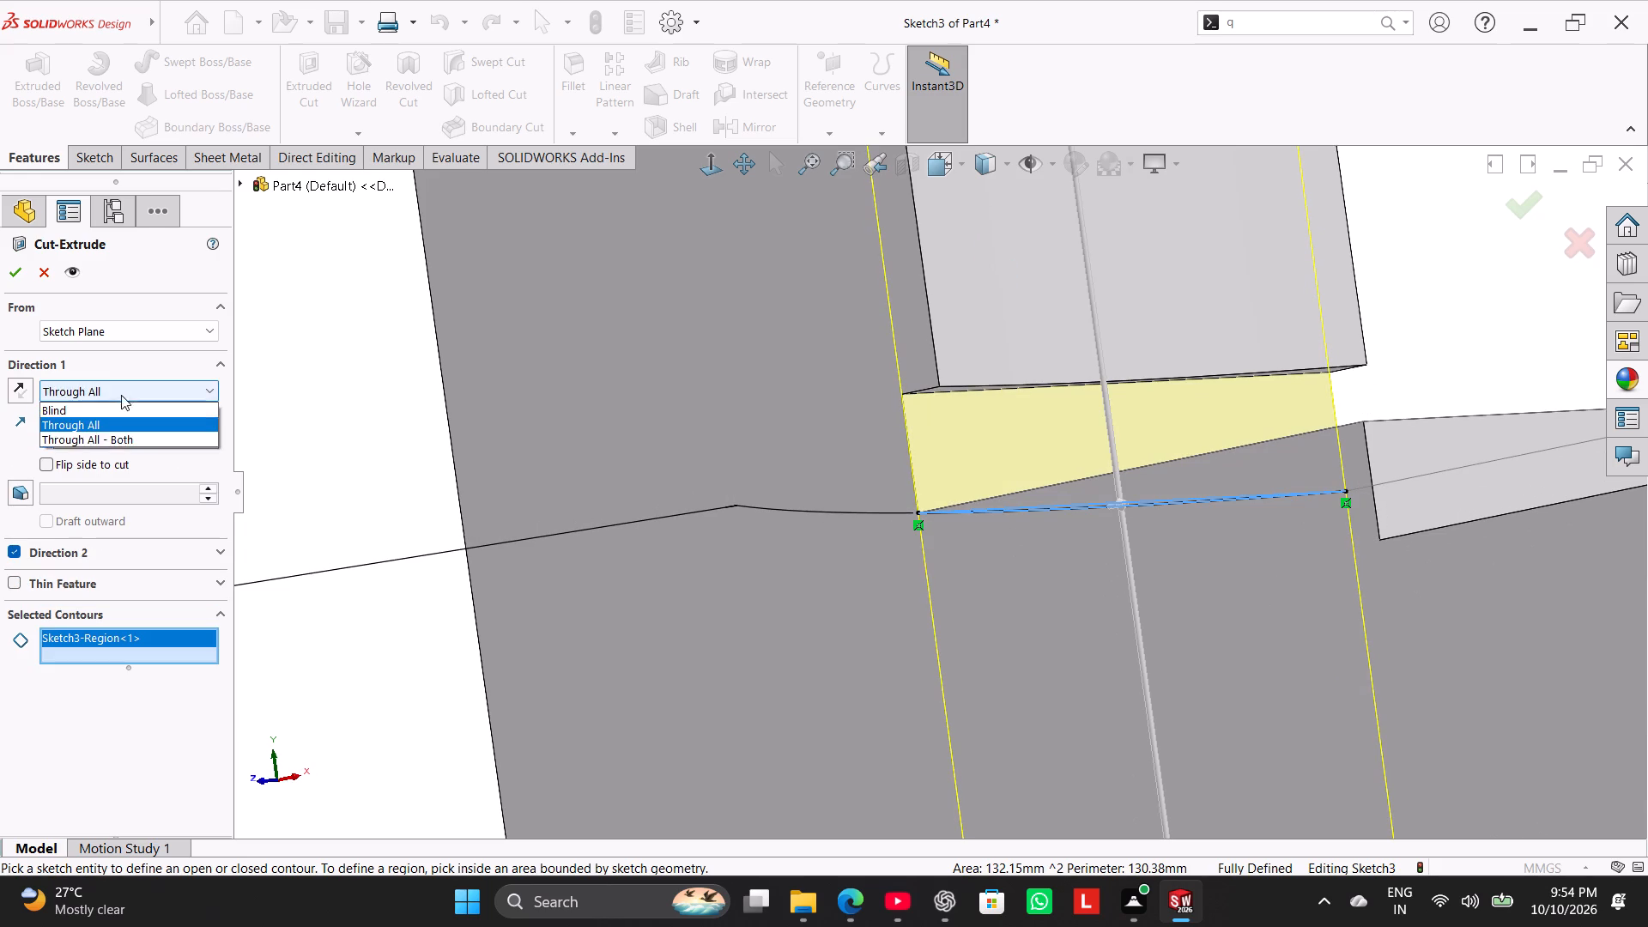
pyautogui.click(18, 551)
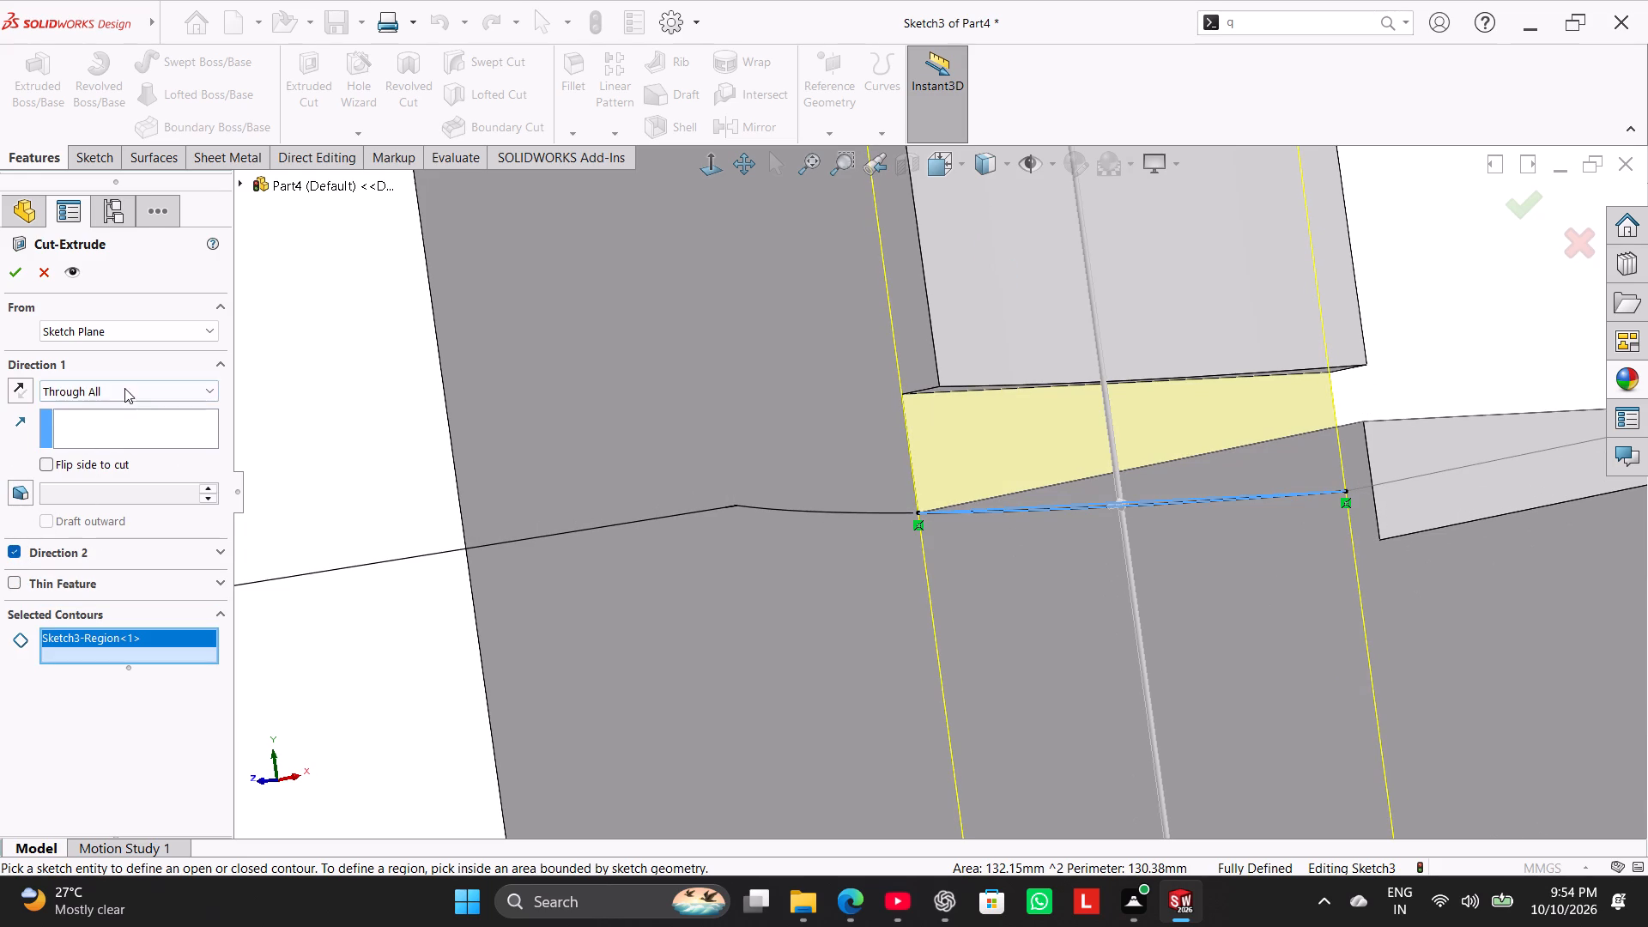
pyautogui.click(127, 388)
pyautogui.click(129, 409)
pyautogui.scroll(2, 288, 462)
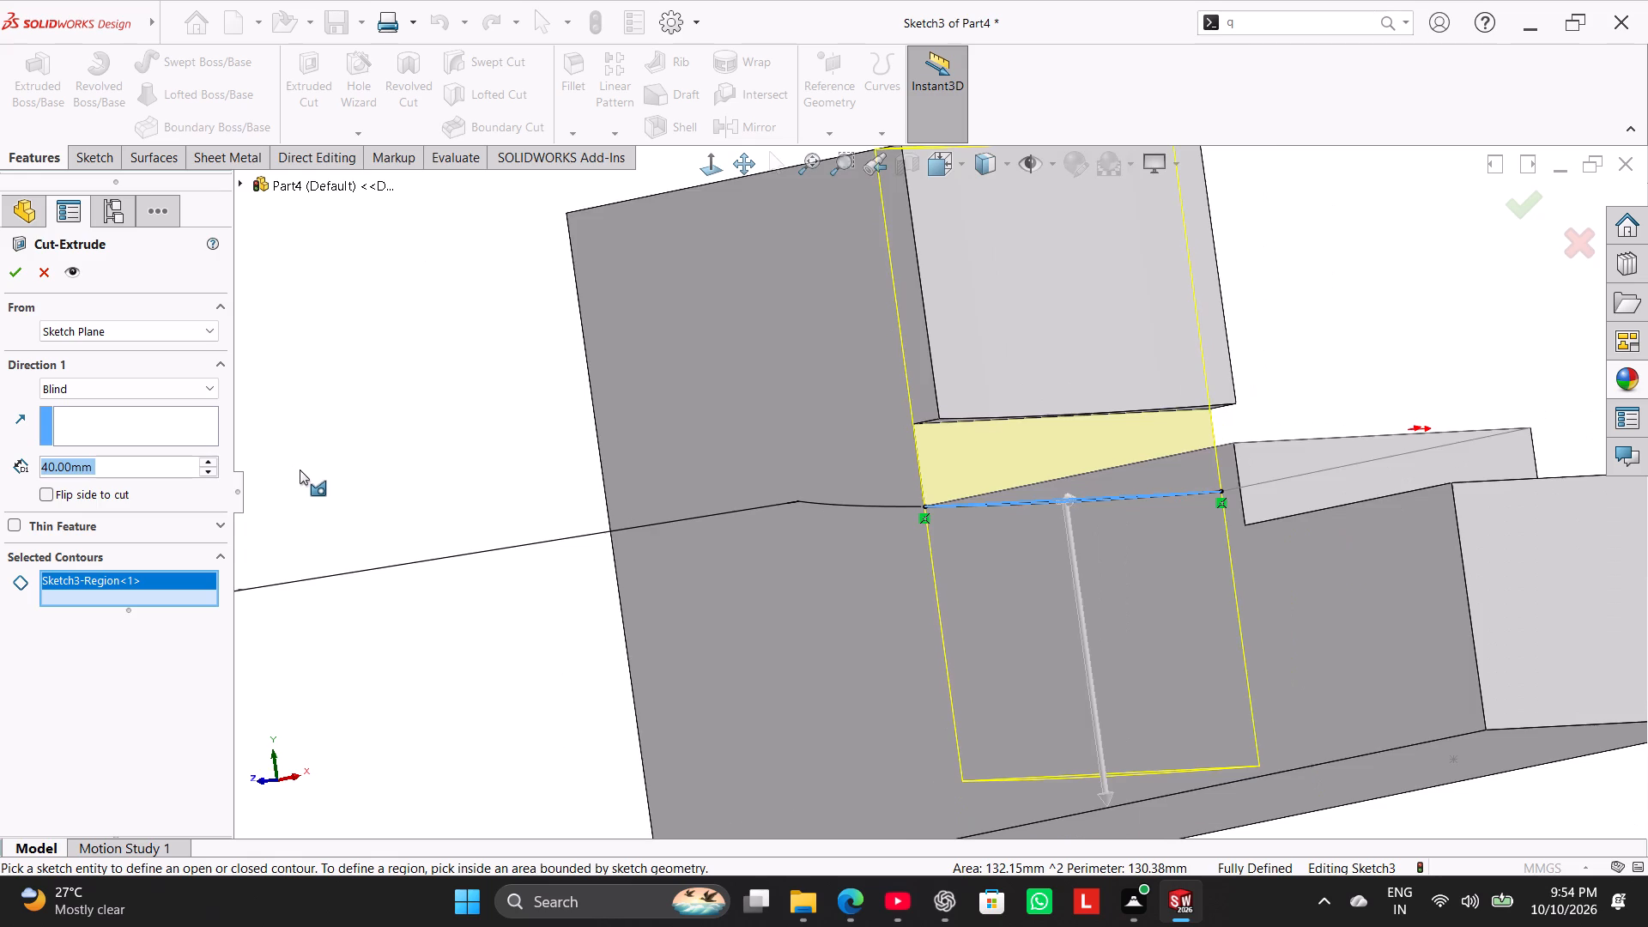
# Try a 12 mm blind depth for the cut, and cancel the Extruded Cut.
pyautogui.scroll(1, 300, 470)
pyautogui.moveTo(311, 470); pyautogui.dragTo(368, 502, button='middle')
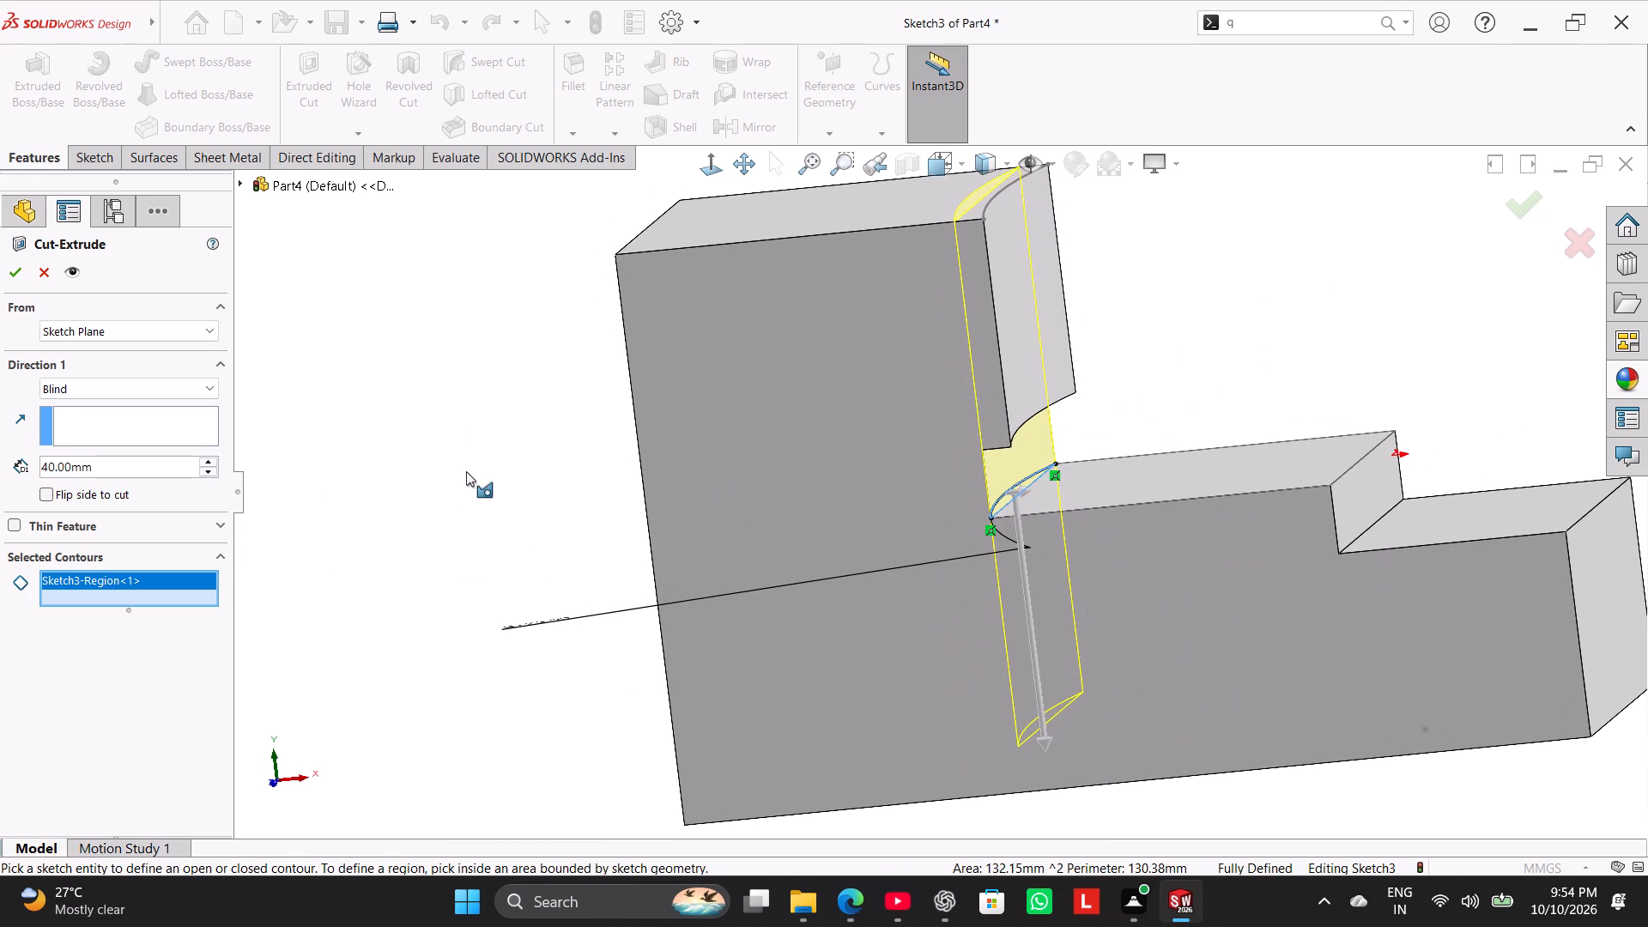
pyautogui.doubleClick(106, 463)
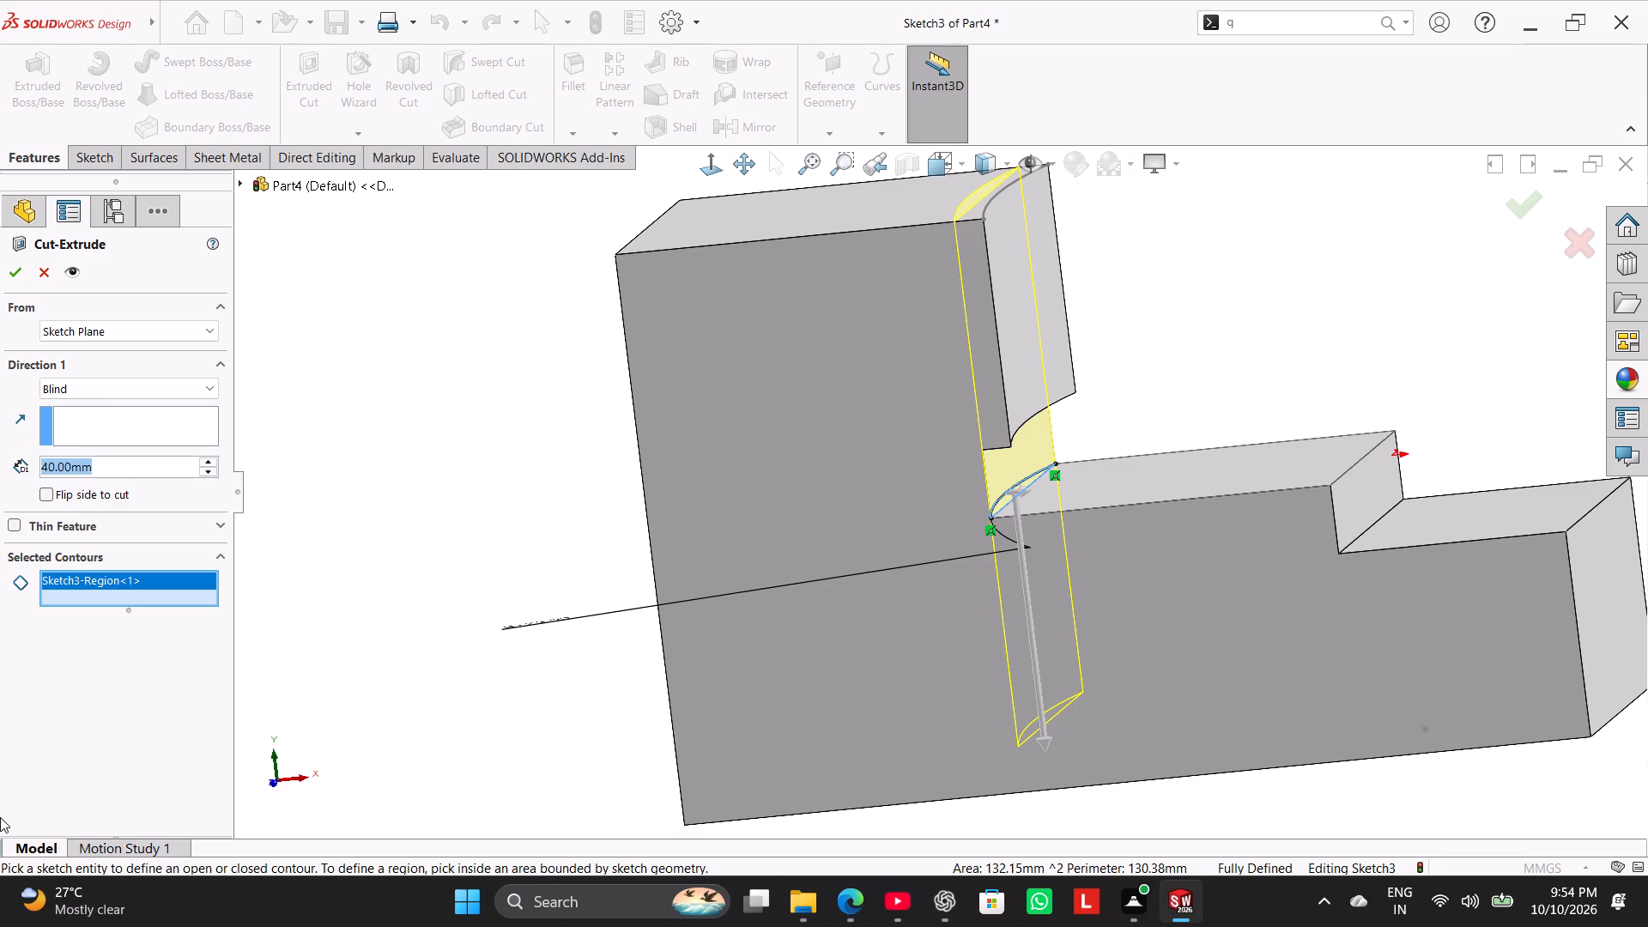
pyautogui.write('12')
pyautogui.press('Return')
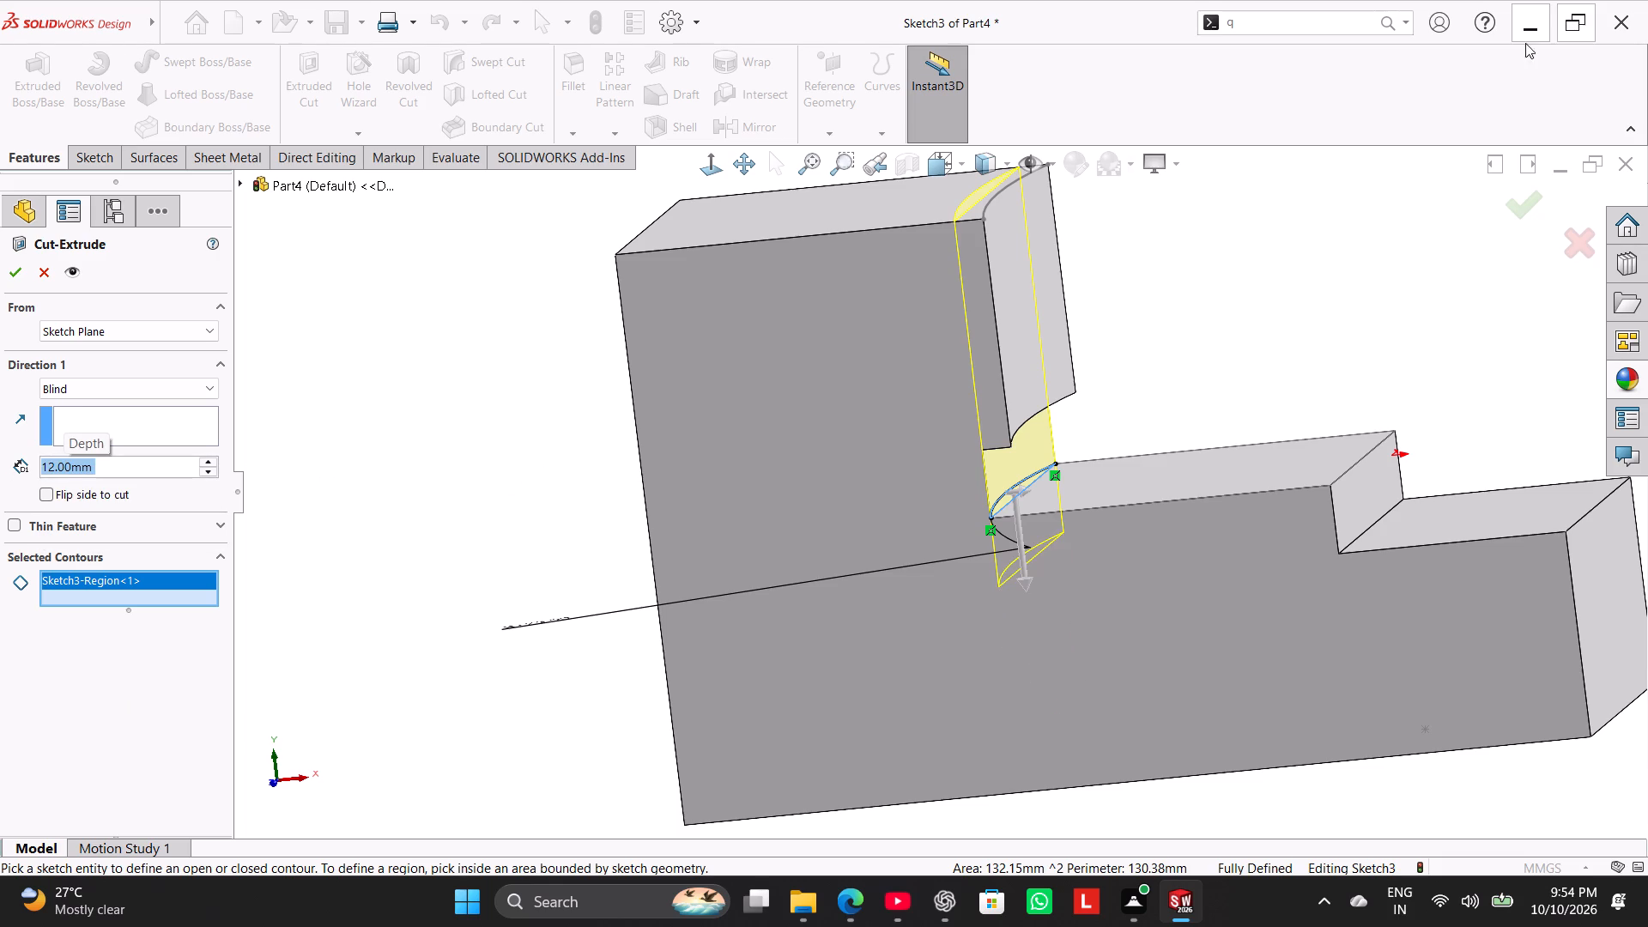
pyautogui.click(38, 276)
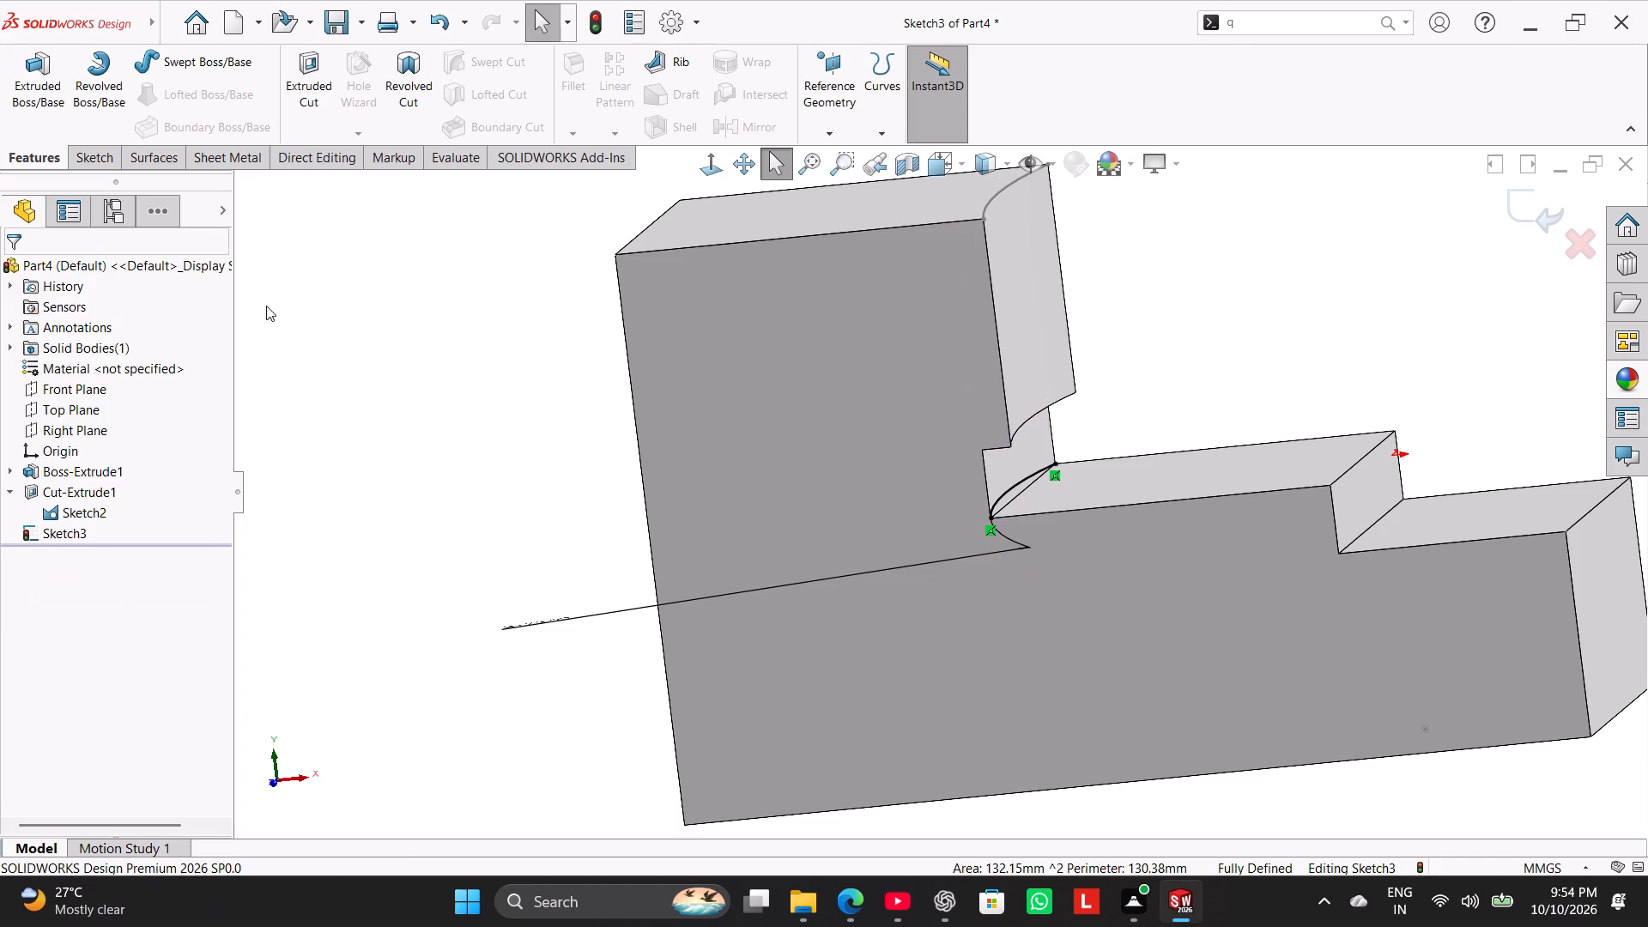
# Start another blind Extruded Cut from the arc sketch, with the thin region between the arc and the step edge as contour.
pyautogui.click(344, 294)
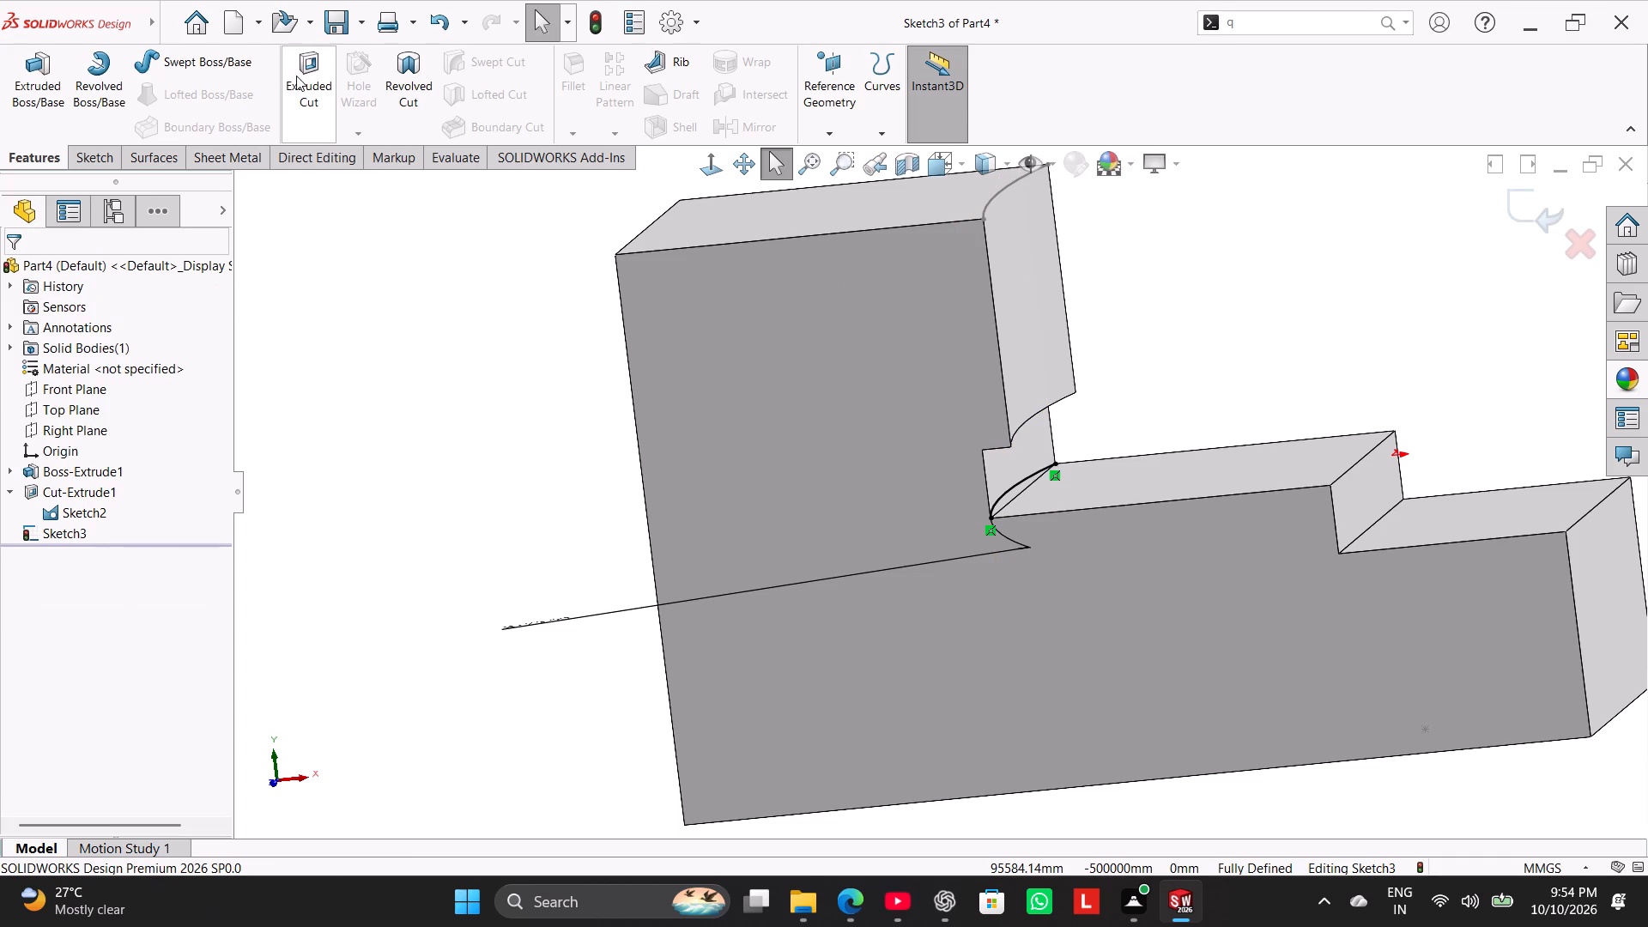
pyautogui.click(296, 76)
pyautogui.moveTo(1164, 362); pyautogui.dragTo(1130, 305, button='middle')
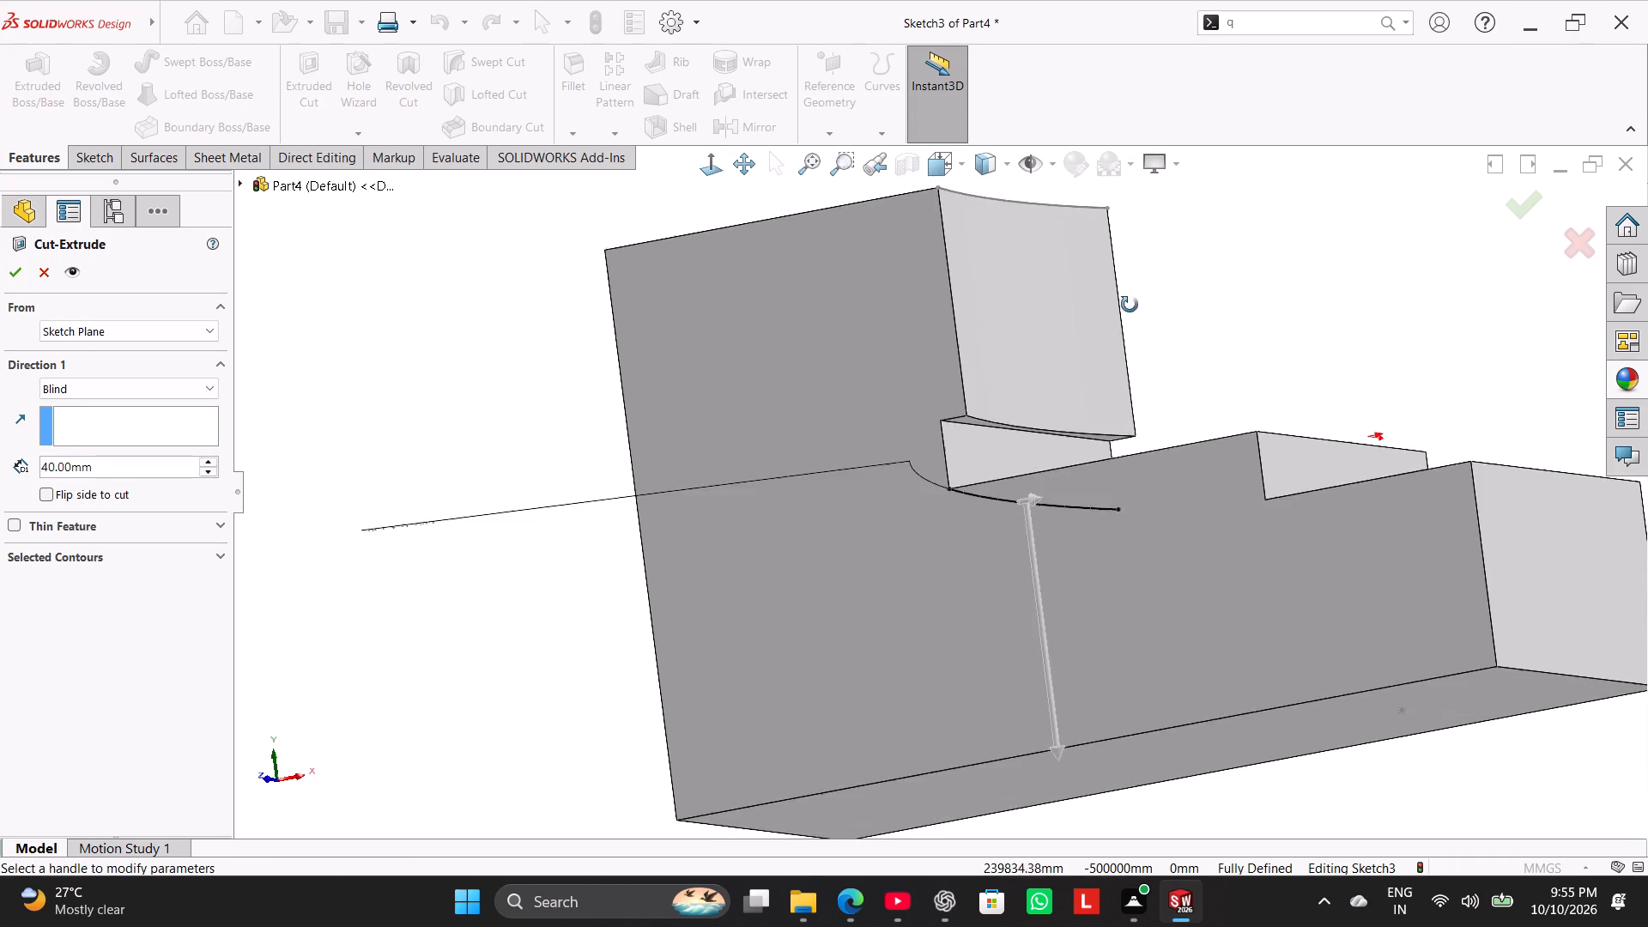
pyautogui.moveTo(1130, 305); pyautogui.dragTo(1138, 409, button='middle')
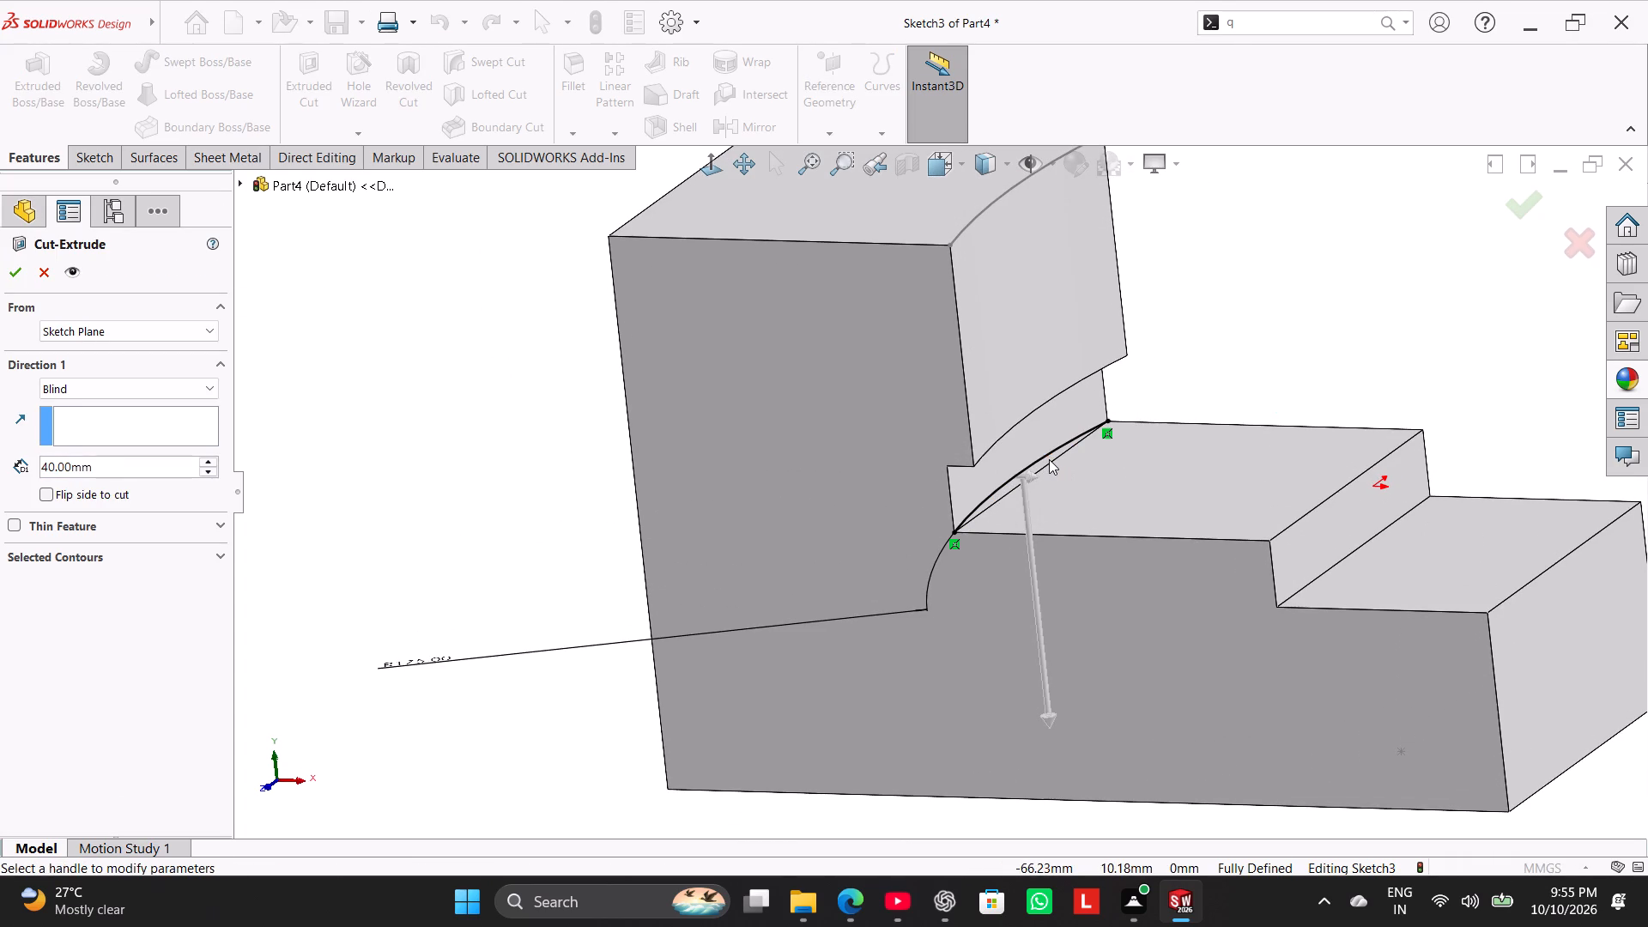
pyautogui.click(194, 558)
pyautogui.click(184, 588)
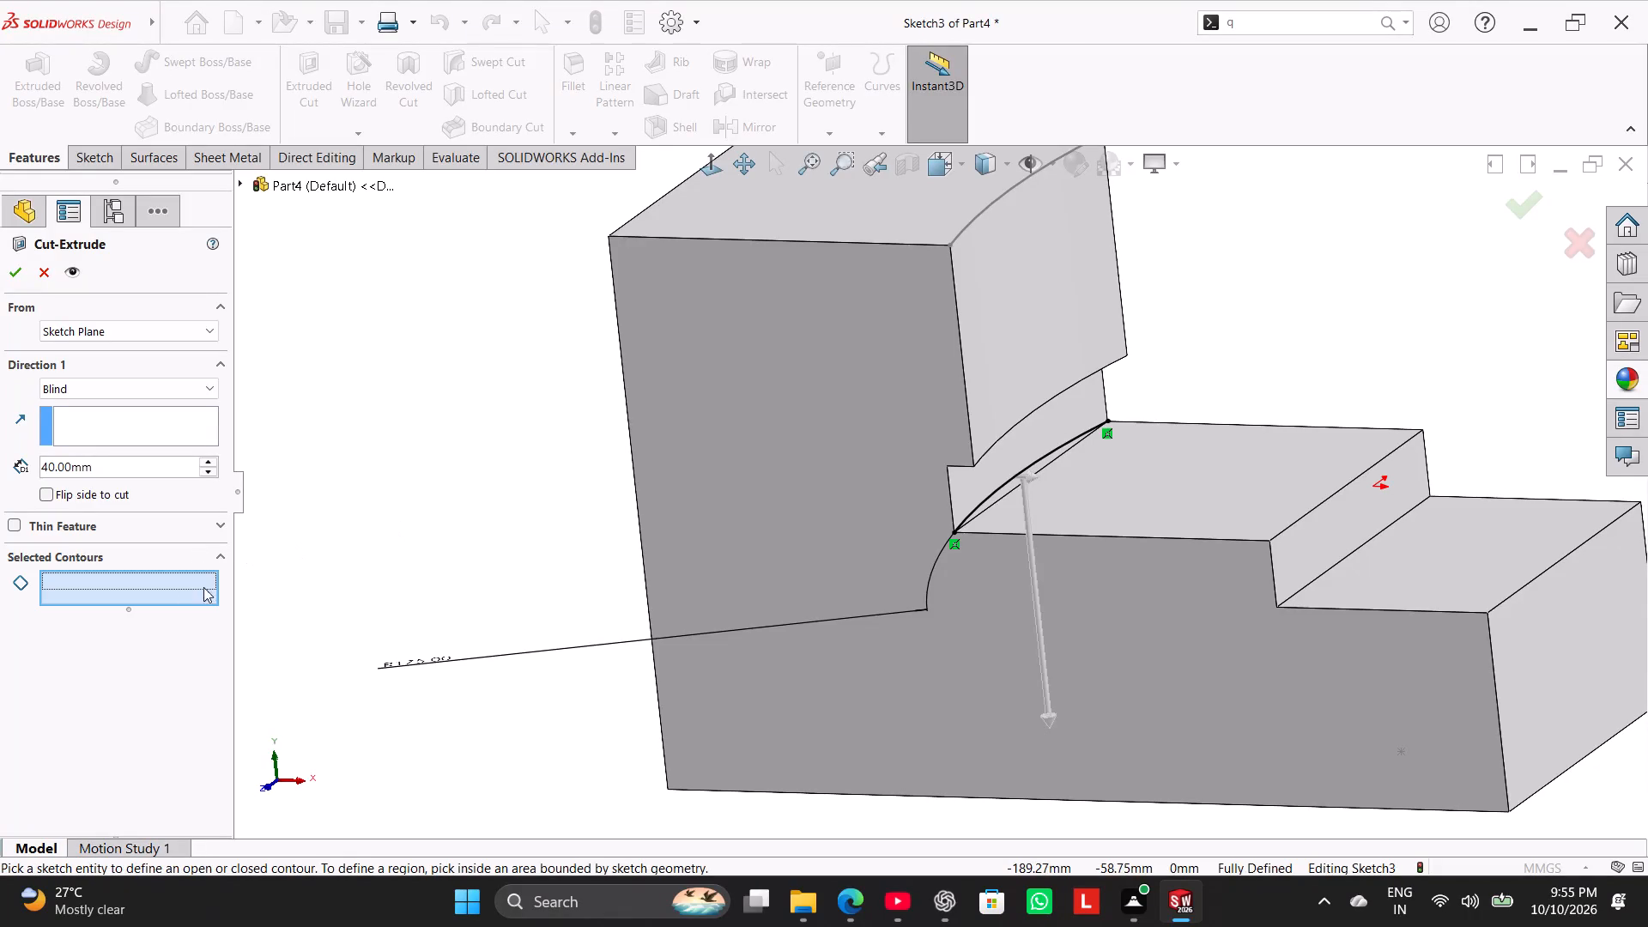
pyautogui.moveTo(1194, 353); pyautogui.dragTo(1191, 457, button='middle')
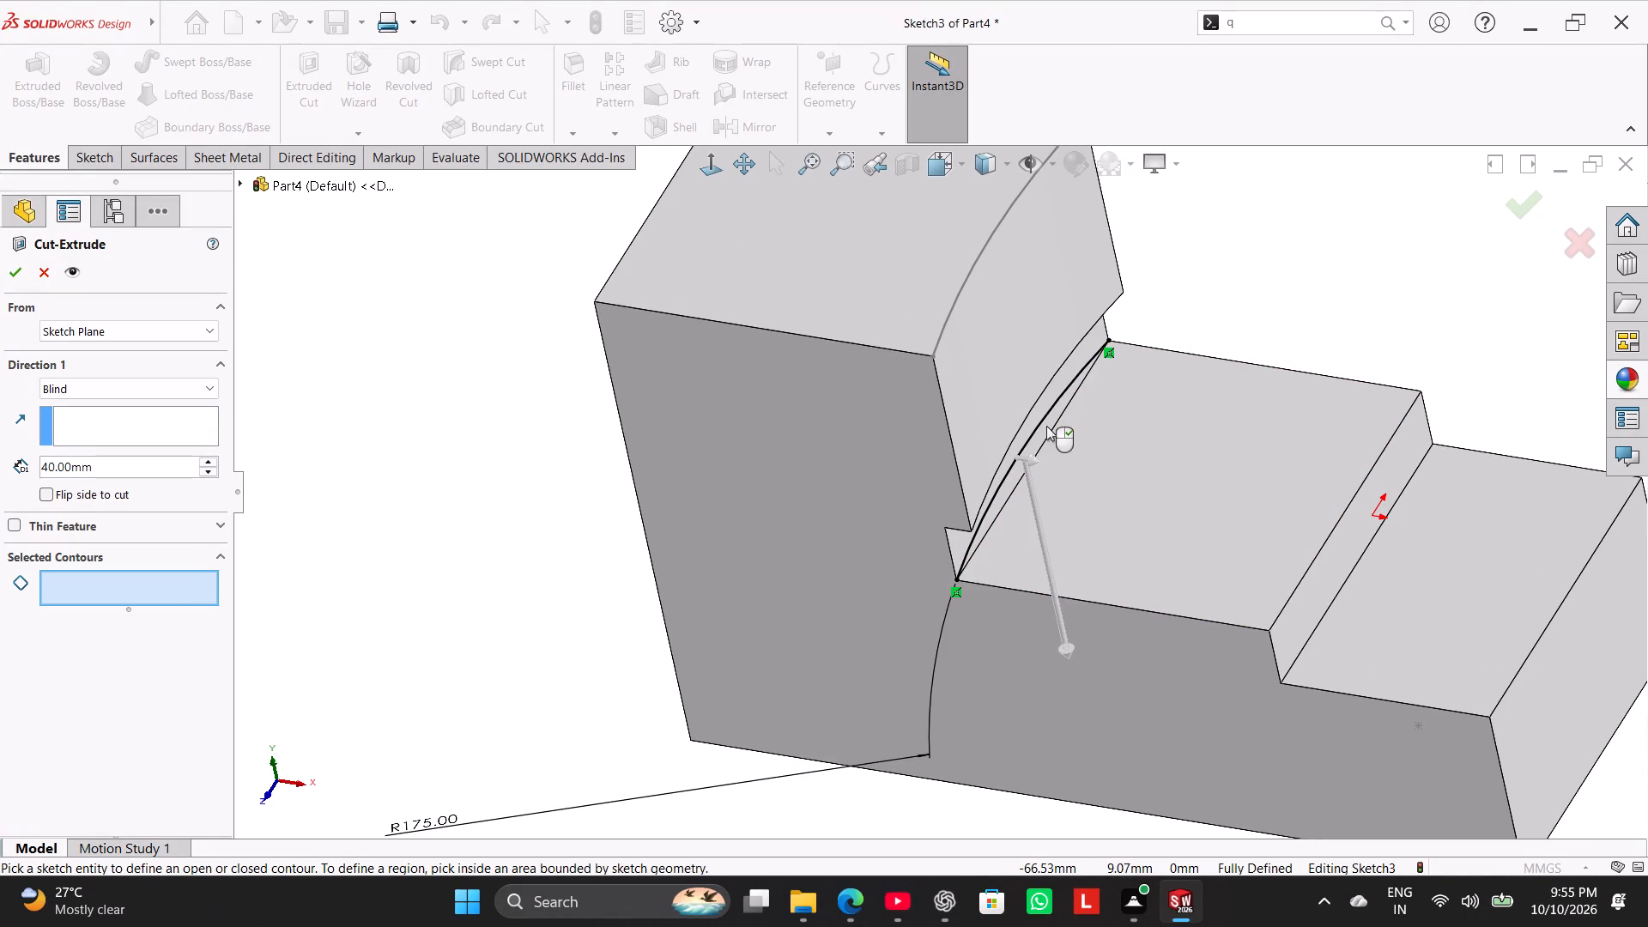
pyautogui.click(1046, 426)
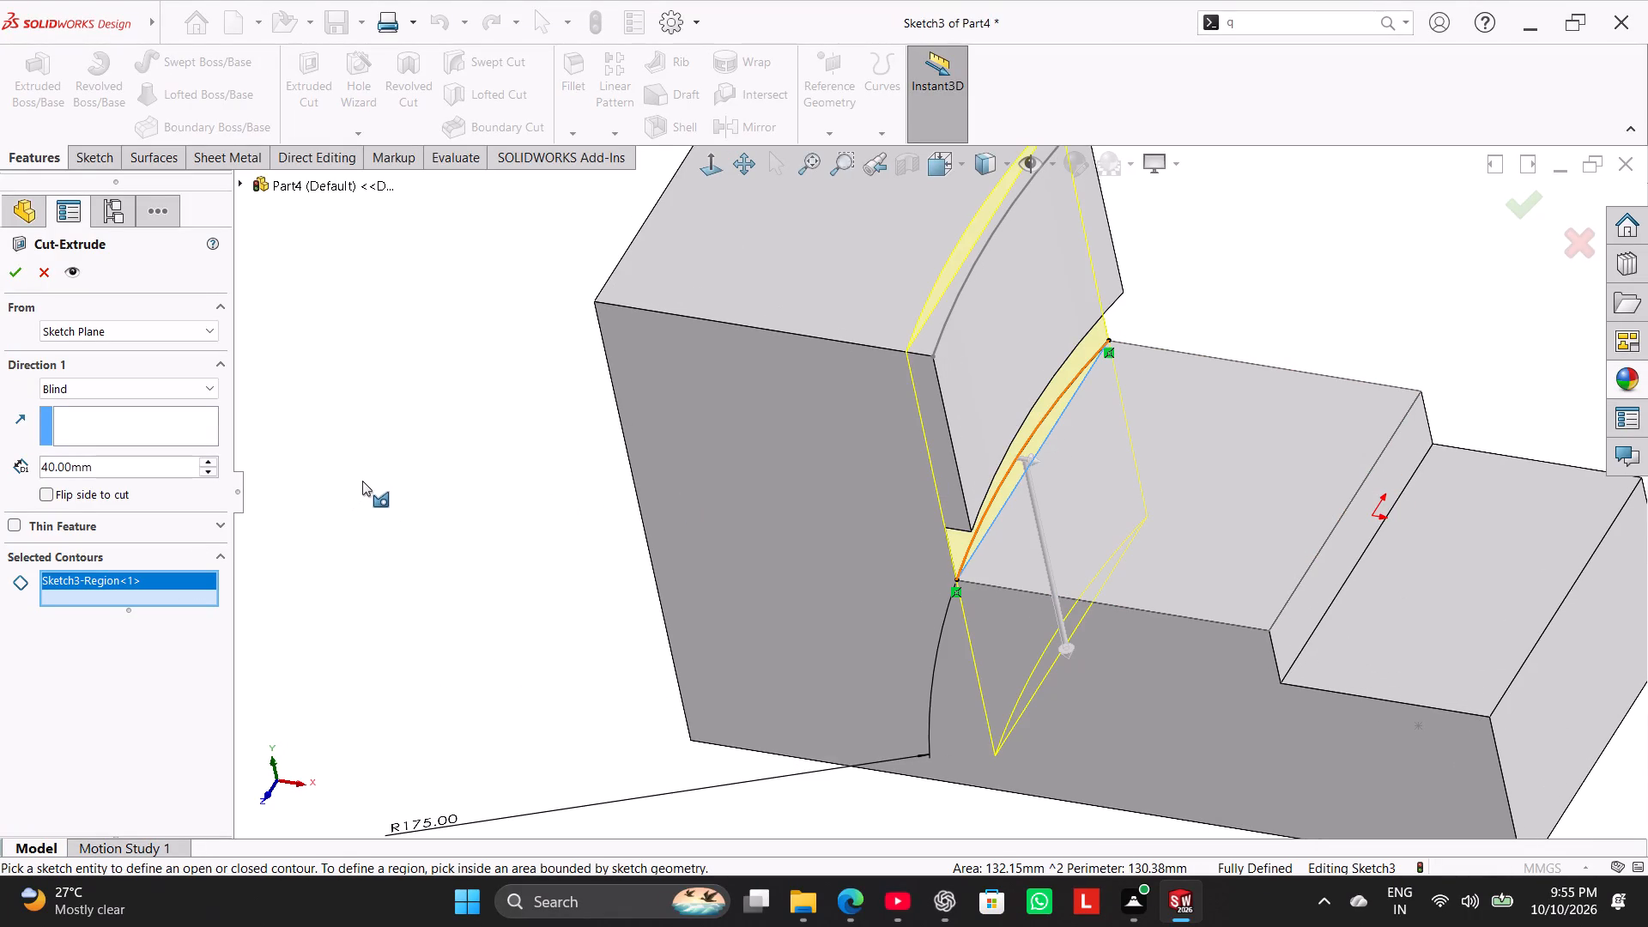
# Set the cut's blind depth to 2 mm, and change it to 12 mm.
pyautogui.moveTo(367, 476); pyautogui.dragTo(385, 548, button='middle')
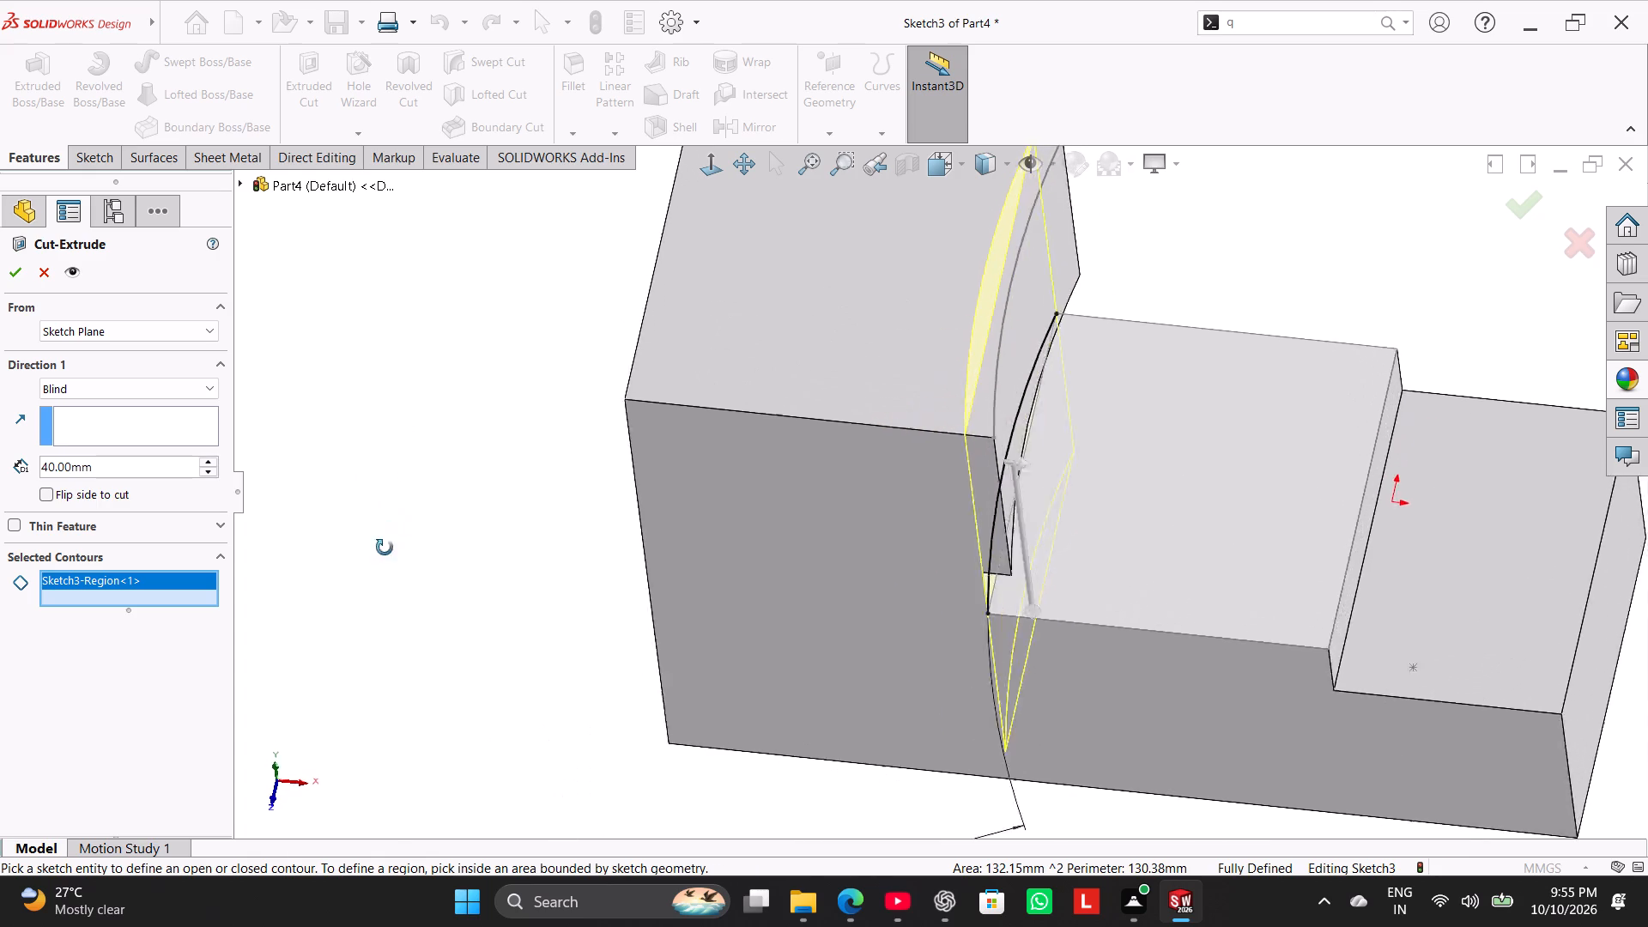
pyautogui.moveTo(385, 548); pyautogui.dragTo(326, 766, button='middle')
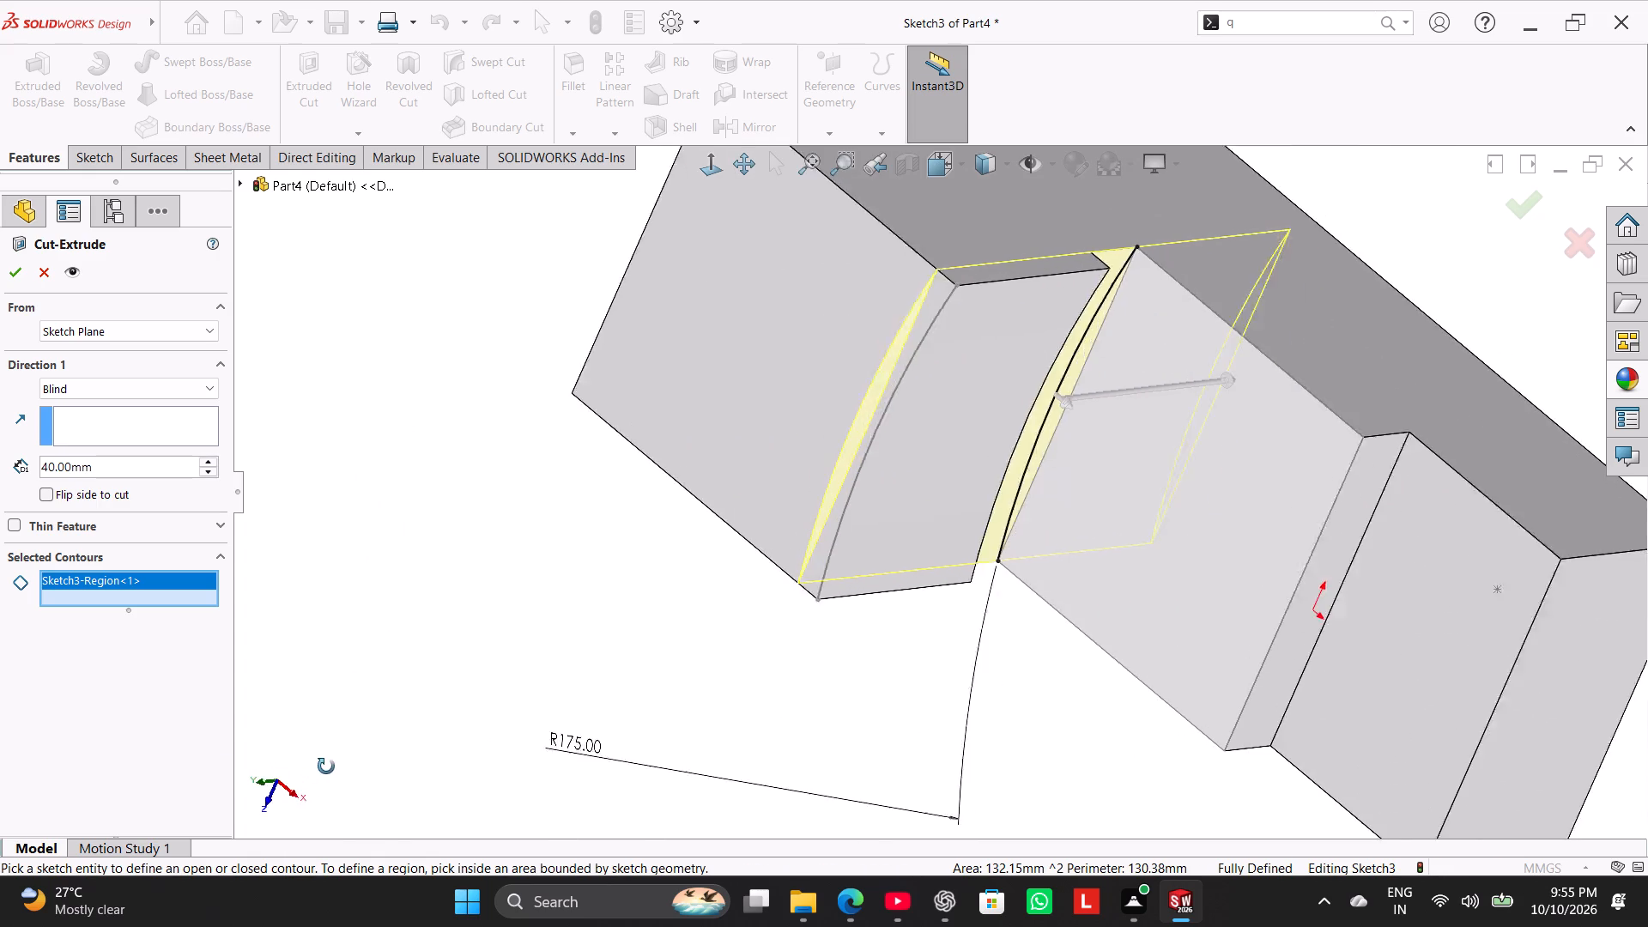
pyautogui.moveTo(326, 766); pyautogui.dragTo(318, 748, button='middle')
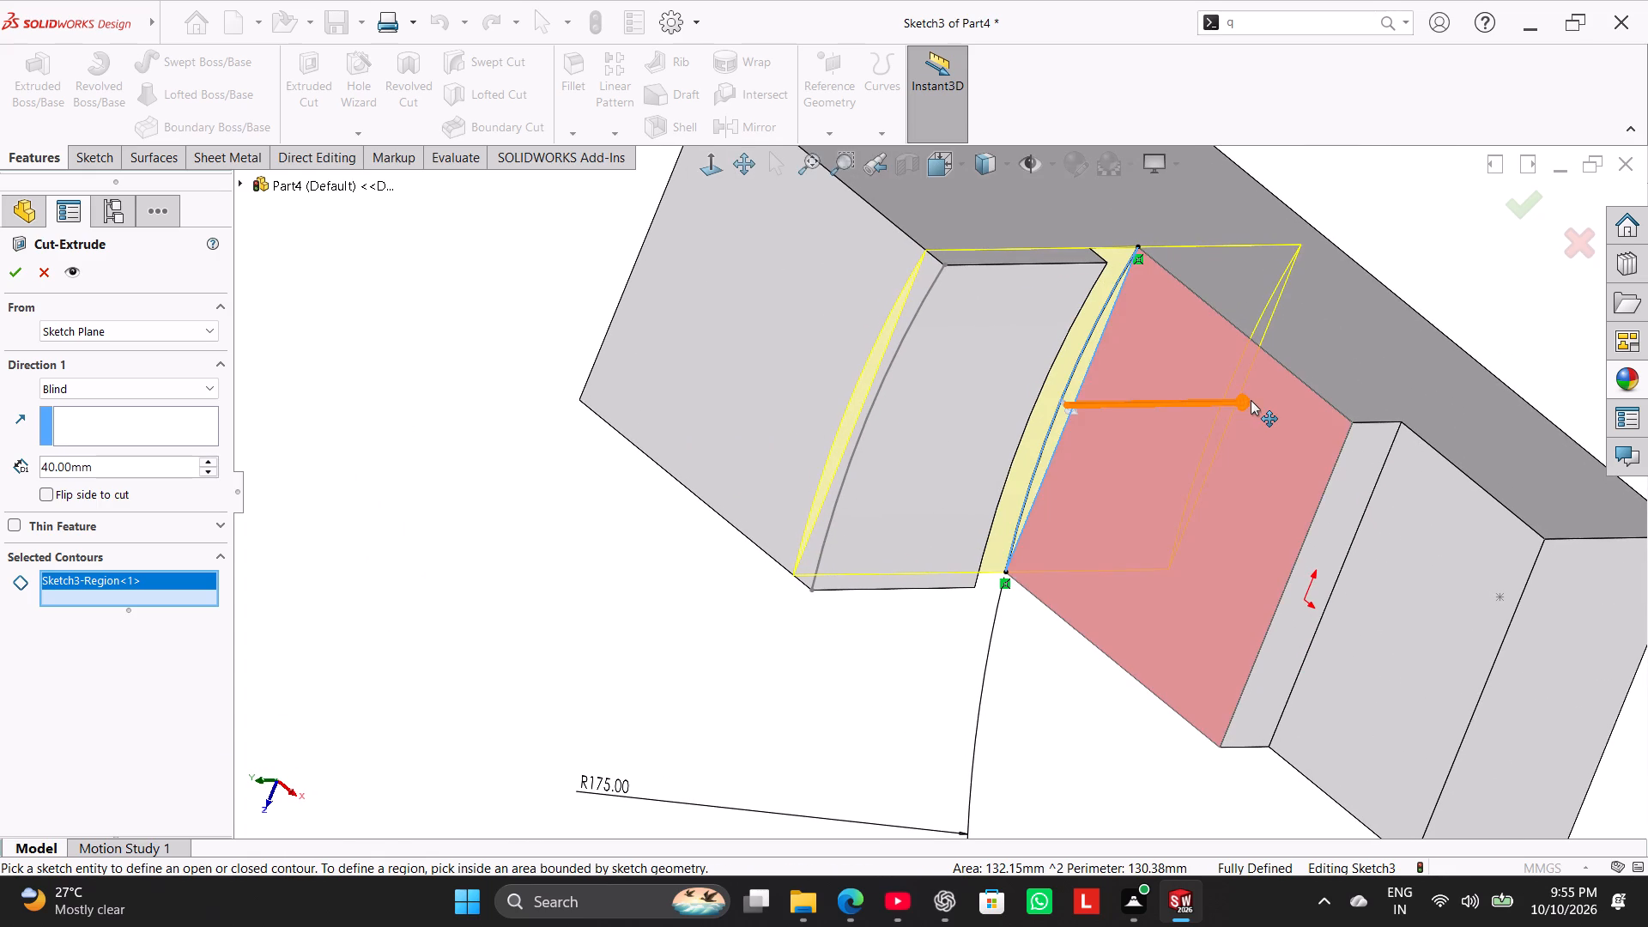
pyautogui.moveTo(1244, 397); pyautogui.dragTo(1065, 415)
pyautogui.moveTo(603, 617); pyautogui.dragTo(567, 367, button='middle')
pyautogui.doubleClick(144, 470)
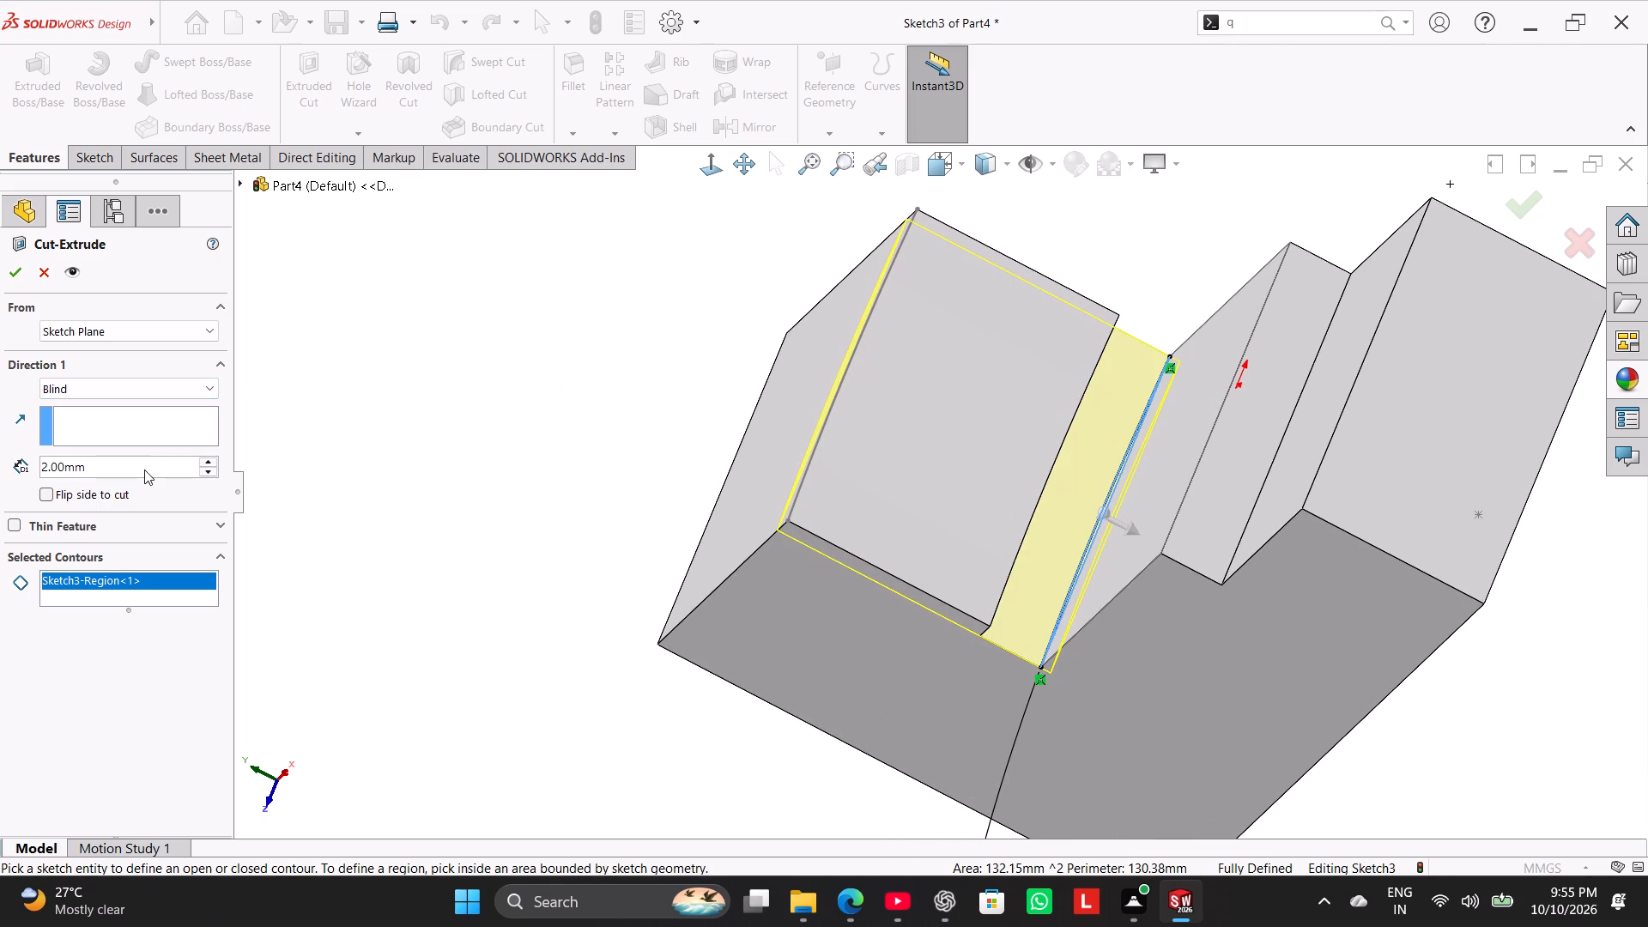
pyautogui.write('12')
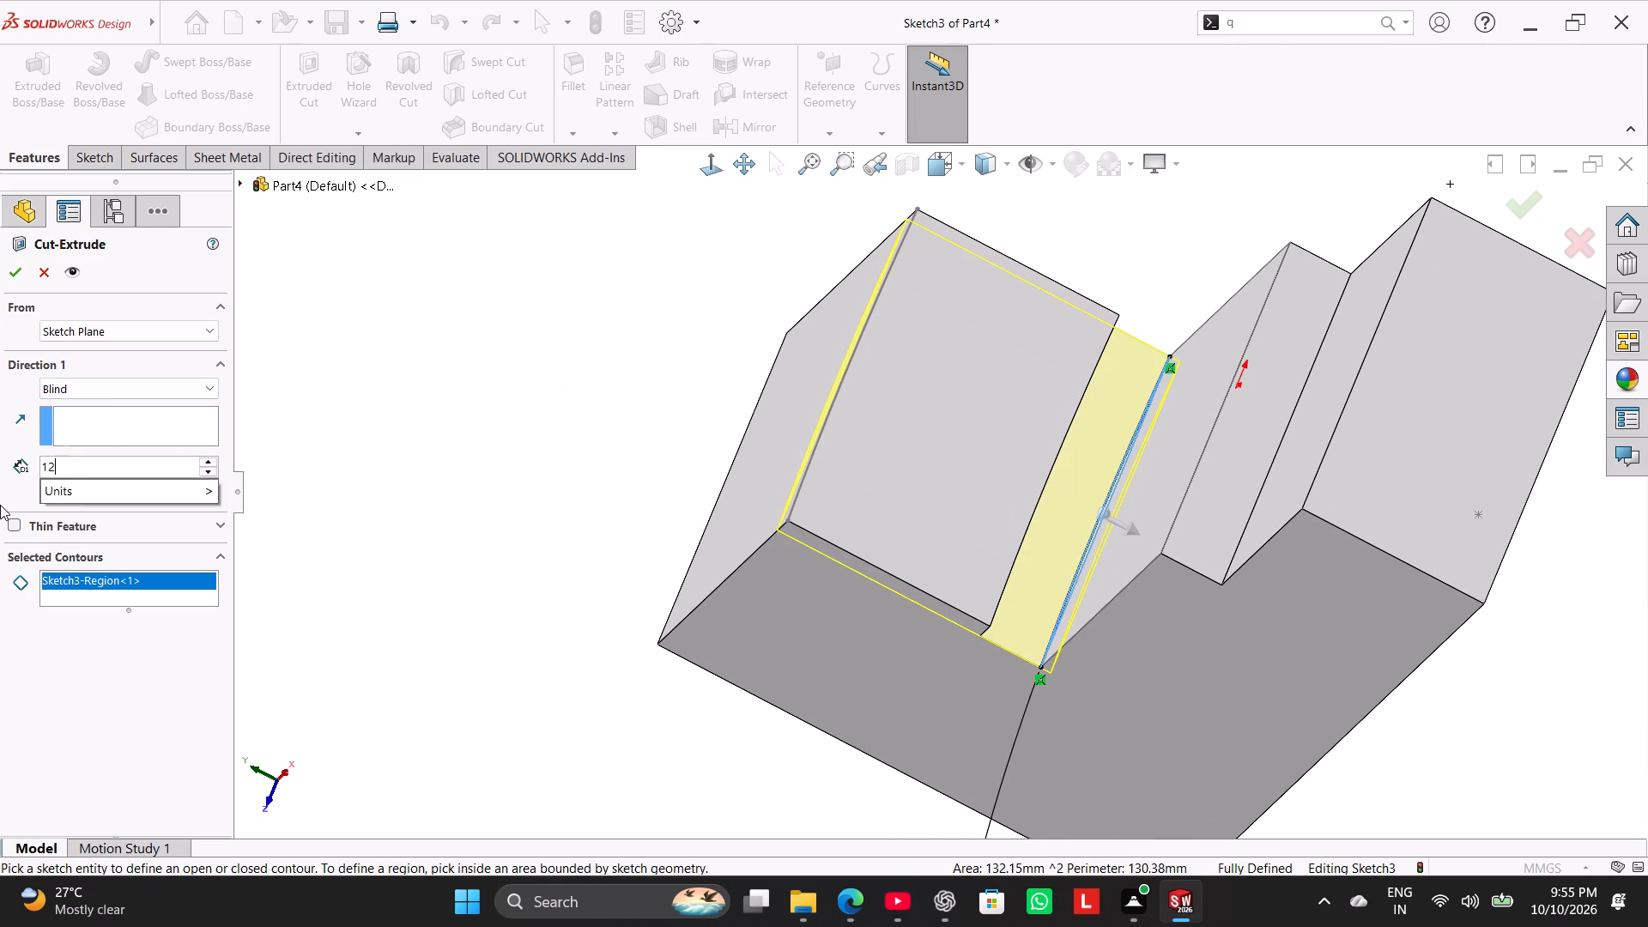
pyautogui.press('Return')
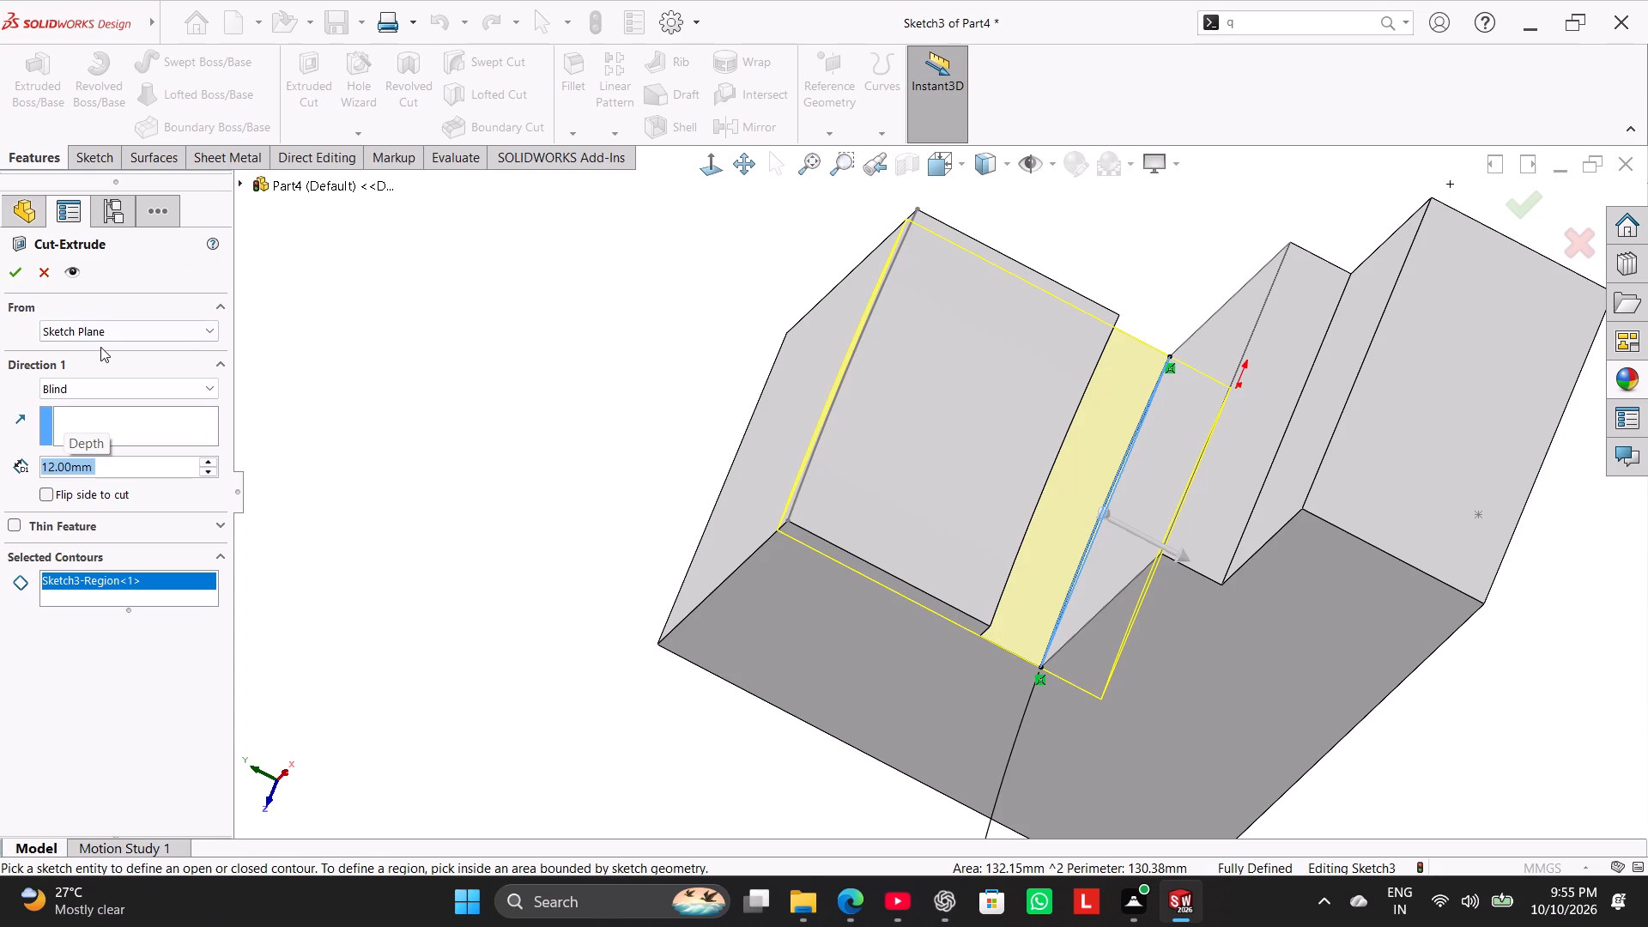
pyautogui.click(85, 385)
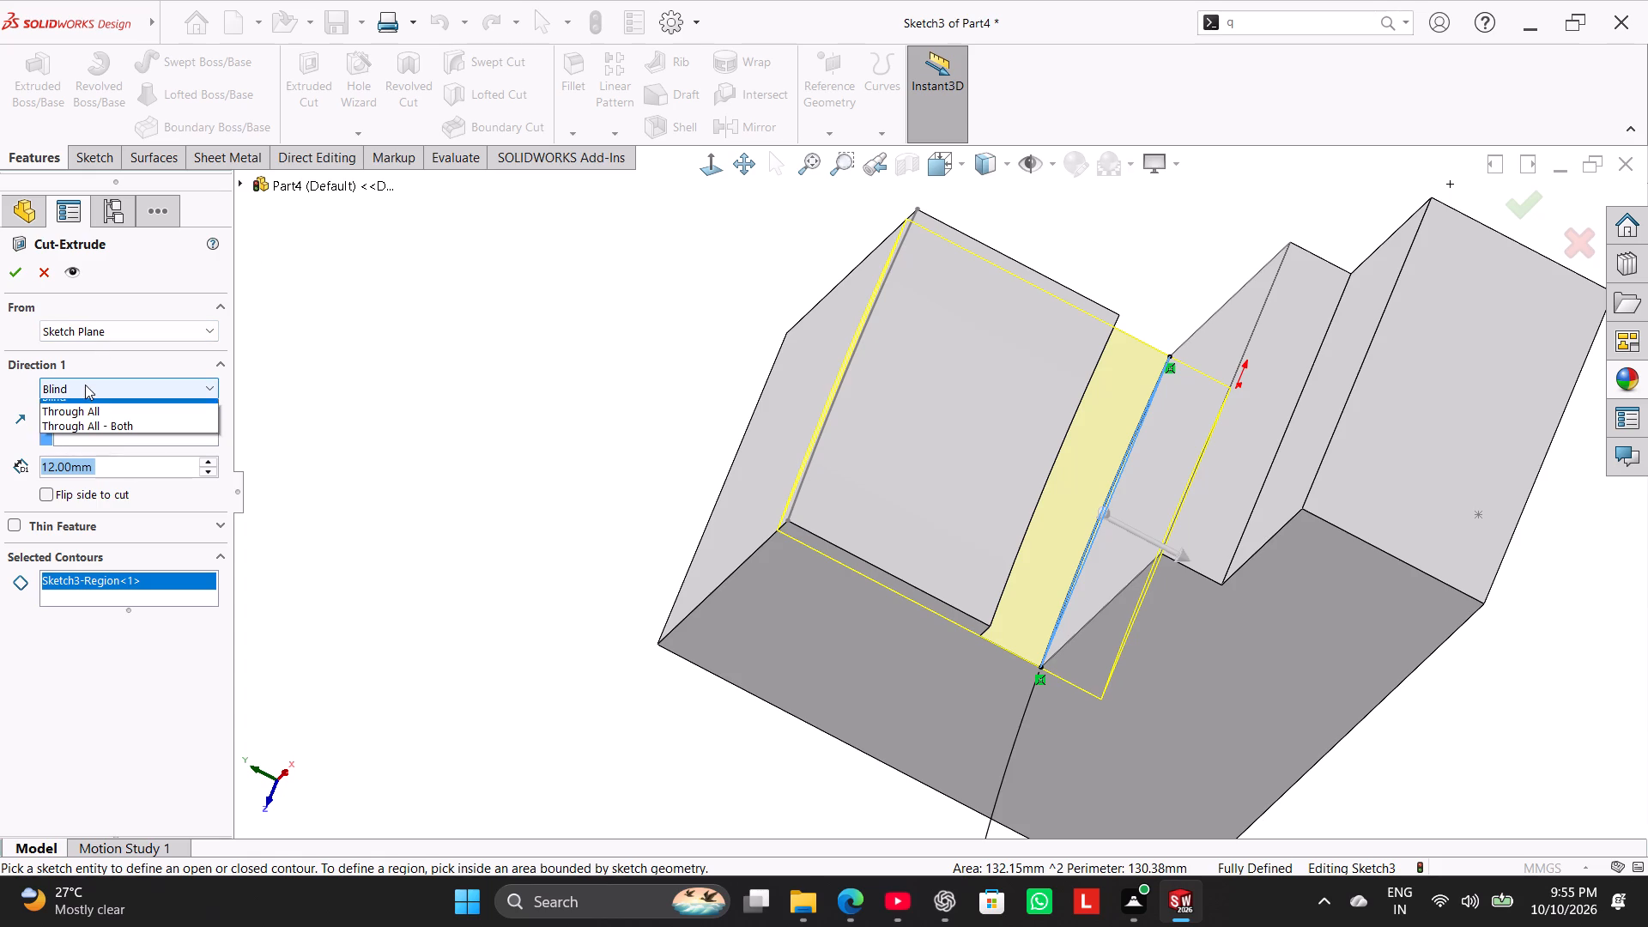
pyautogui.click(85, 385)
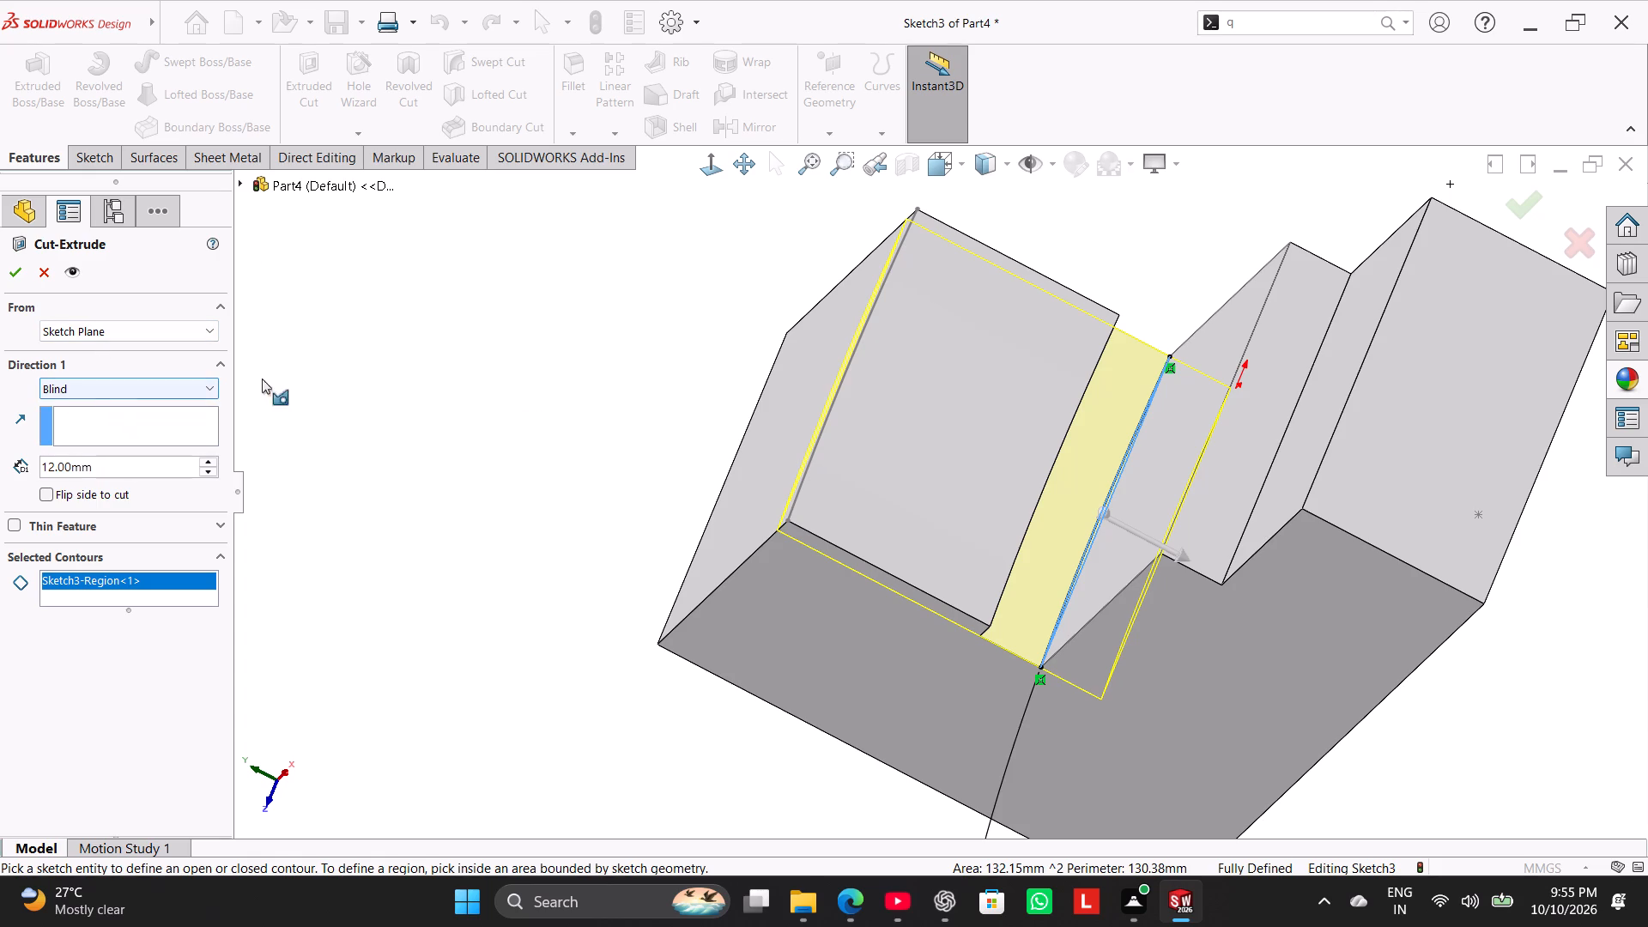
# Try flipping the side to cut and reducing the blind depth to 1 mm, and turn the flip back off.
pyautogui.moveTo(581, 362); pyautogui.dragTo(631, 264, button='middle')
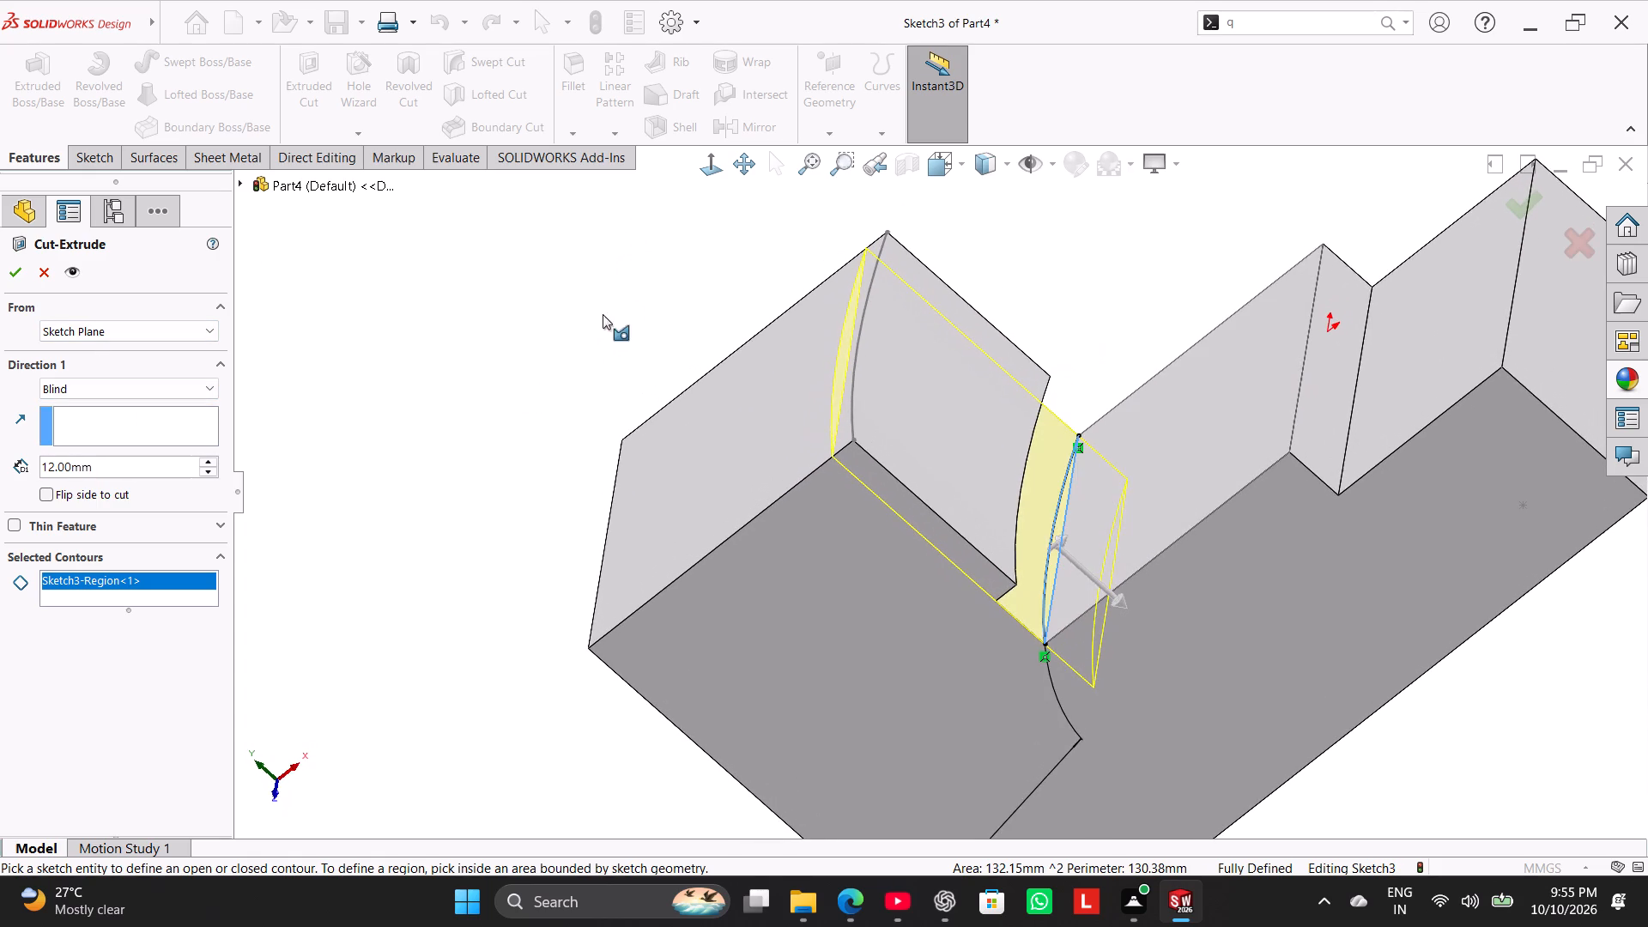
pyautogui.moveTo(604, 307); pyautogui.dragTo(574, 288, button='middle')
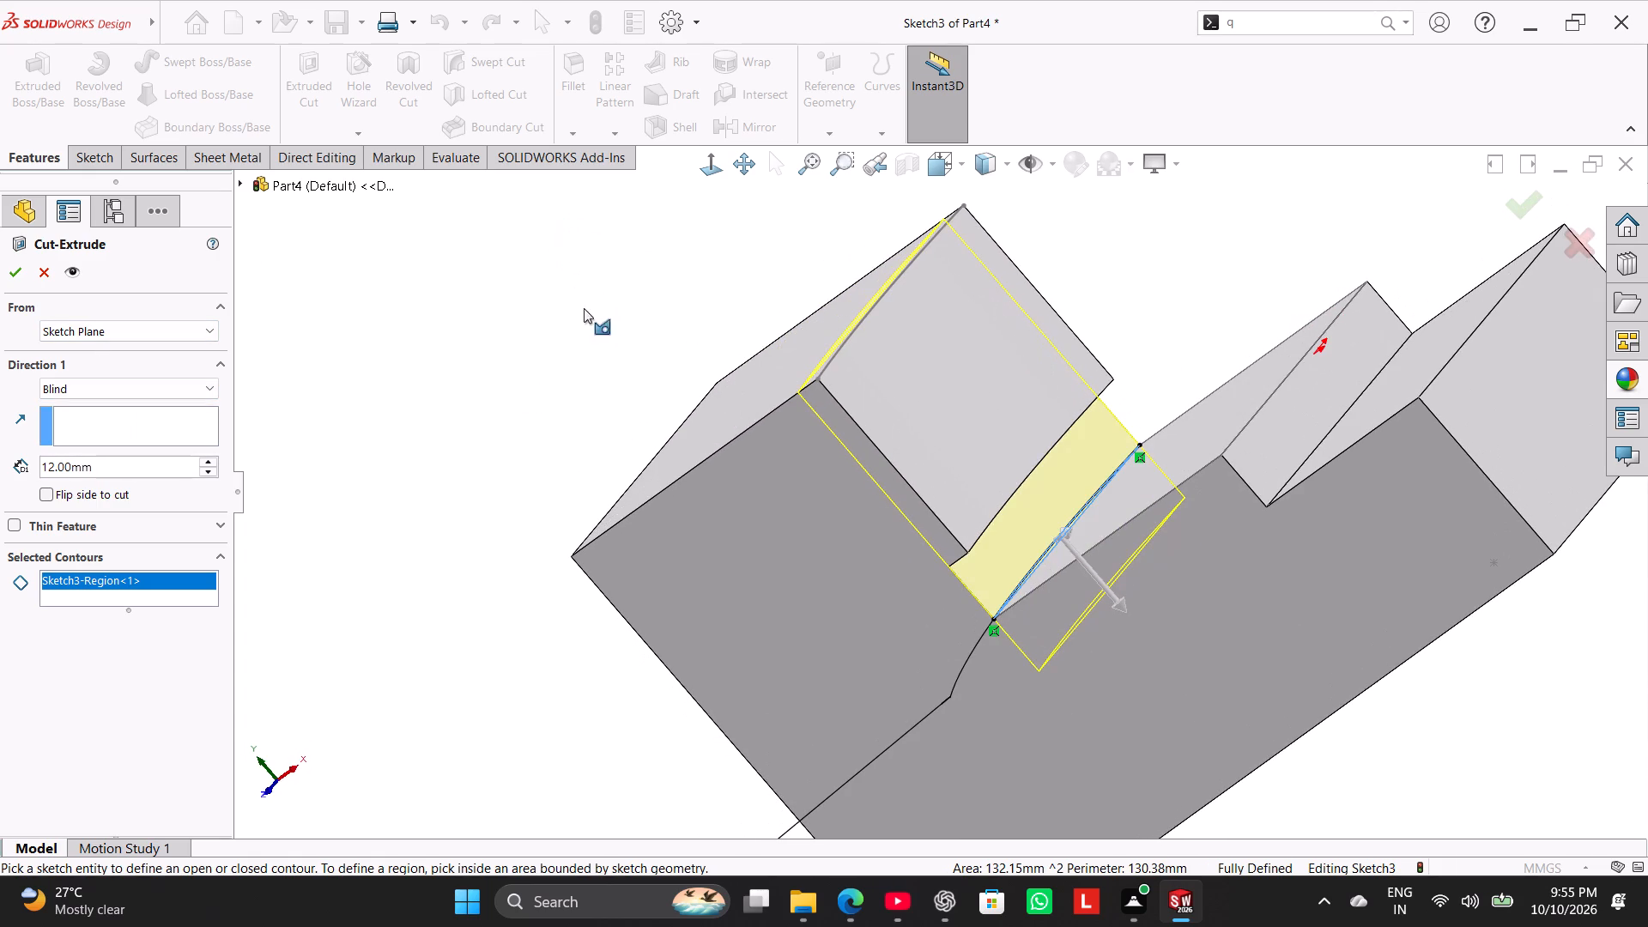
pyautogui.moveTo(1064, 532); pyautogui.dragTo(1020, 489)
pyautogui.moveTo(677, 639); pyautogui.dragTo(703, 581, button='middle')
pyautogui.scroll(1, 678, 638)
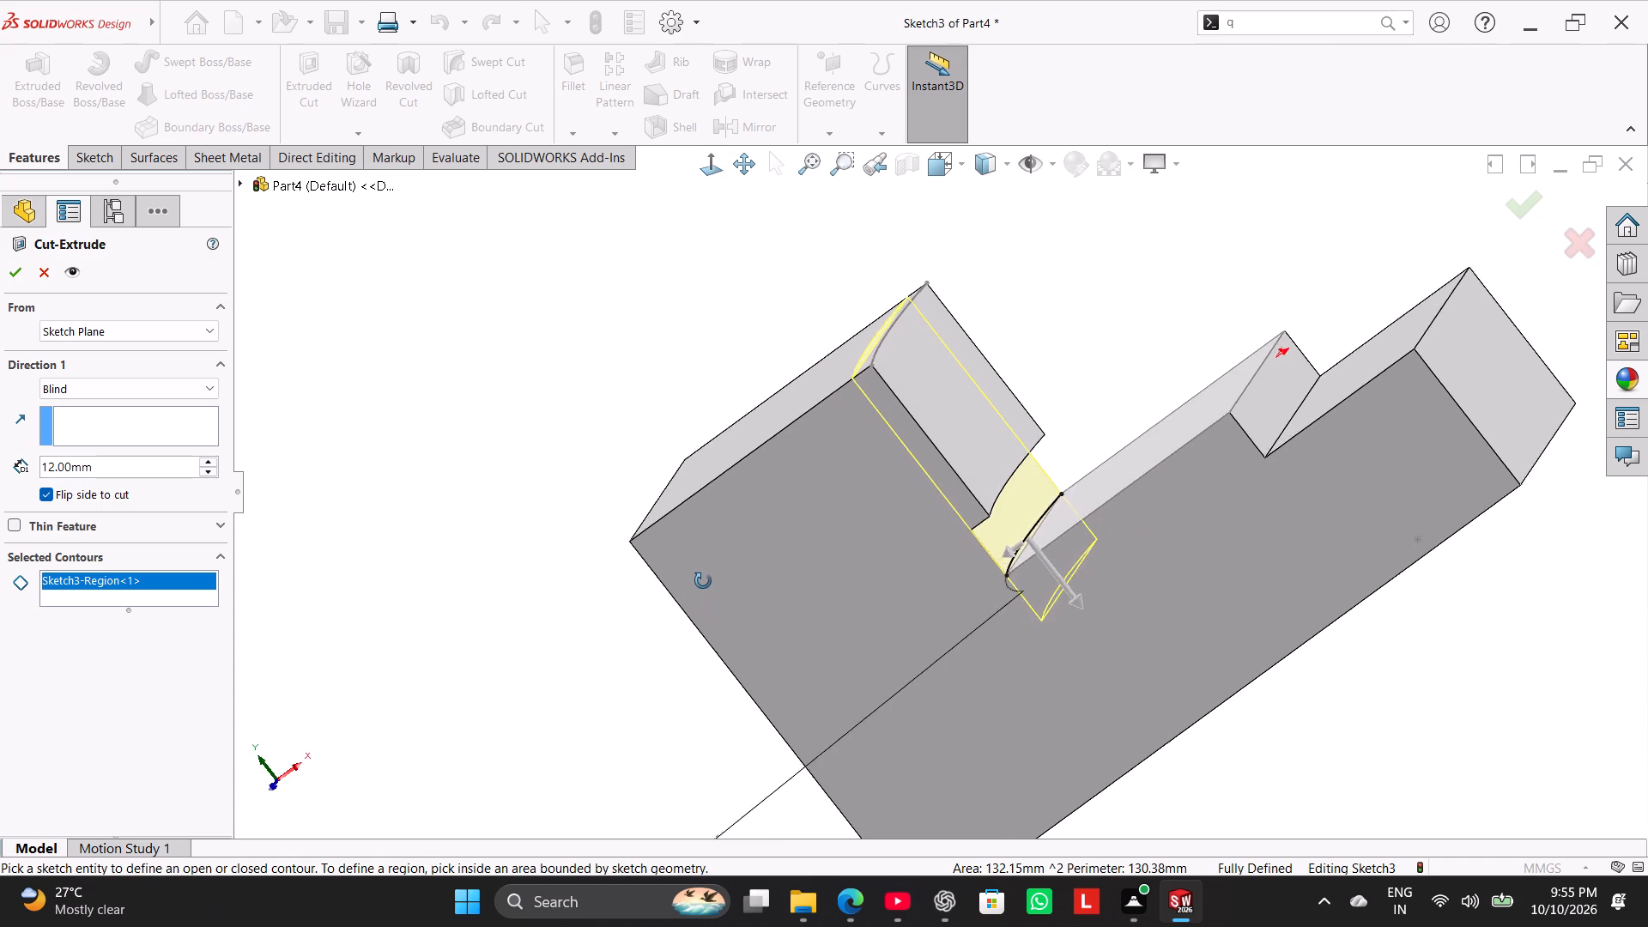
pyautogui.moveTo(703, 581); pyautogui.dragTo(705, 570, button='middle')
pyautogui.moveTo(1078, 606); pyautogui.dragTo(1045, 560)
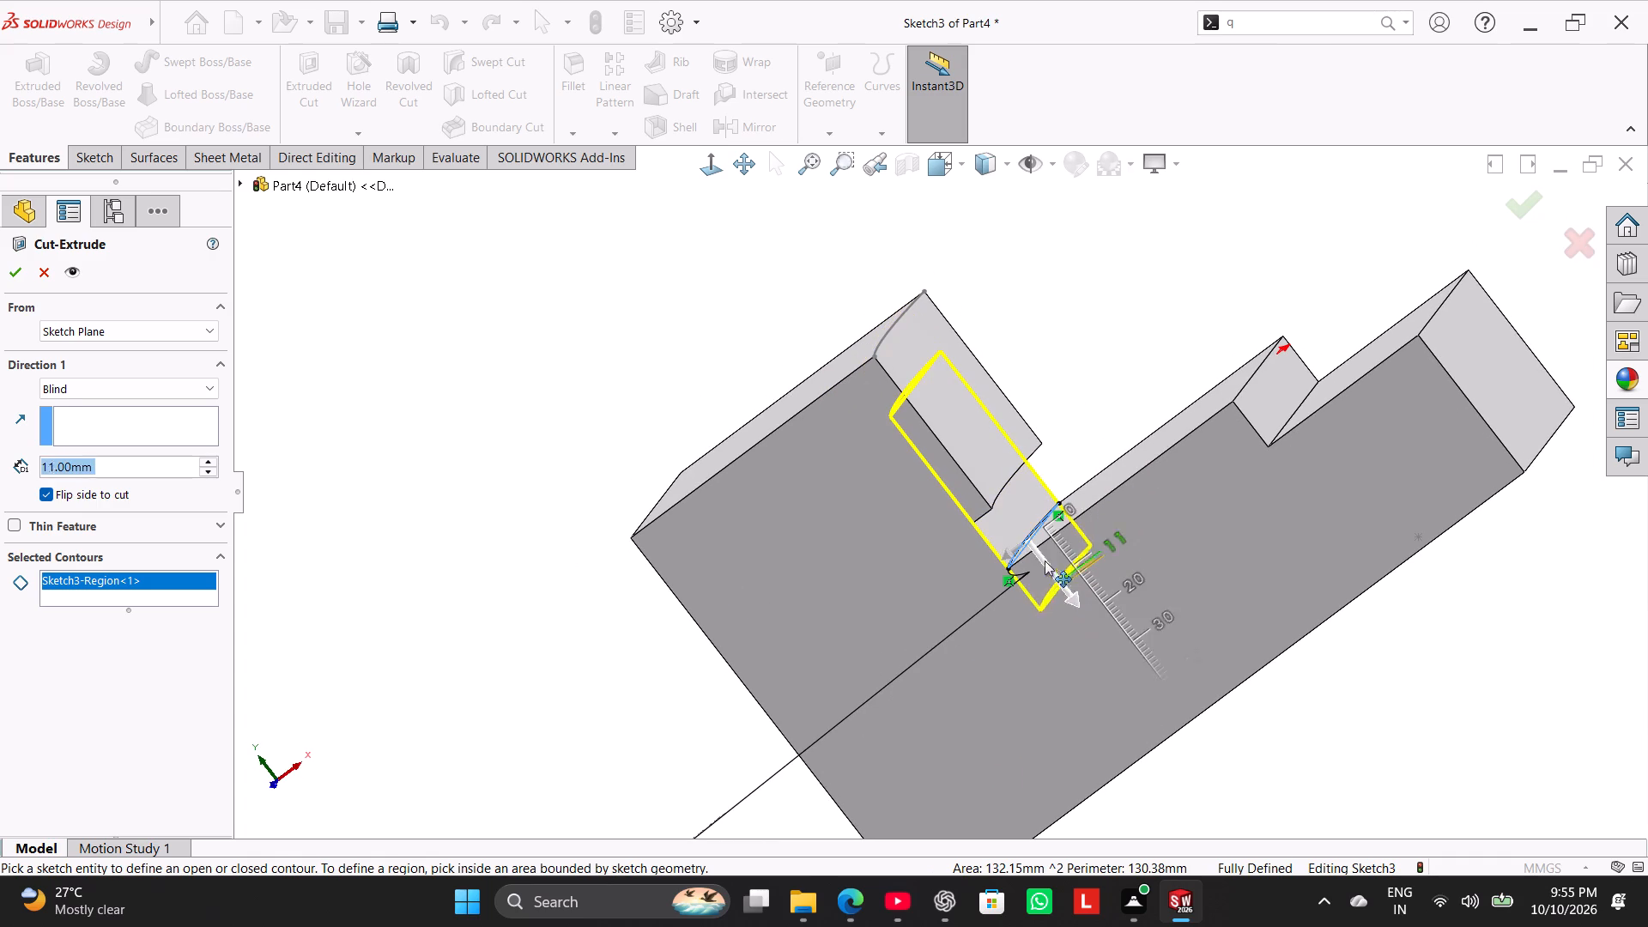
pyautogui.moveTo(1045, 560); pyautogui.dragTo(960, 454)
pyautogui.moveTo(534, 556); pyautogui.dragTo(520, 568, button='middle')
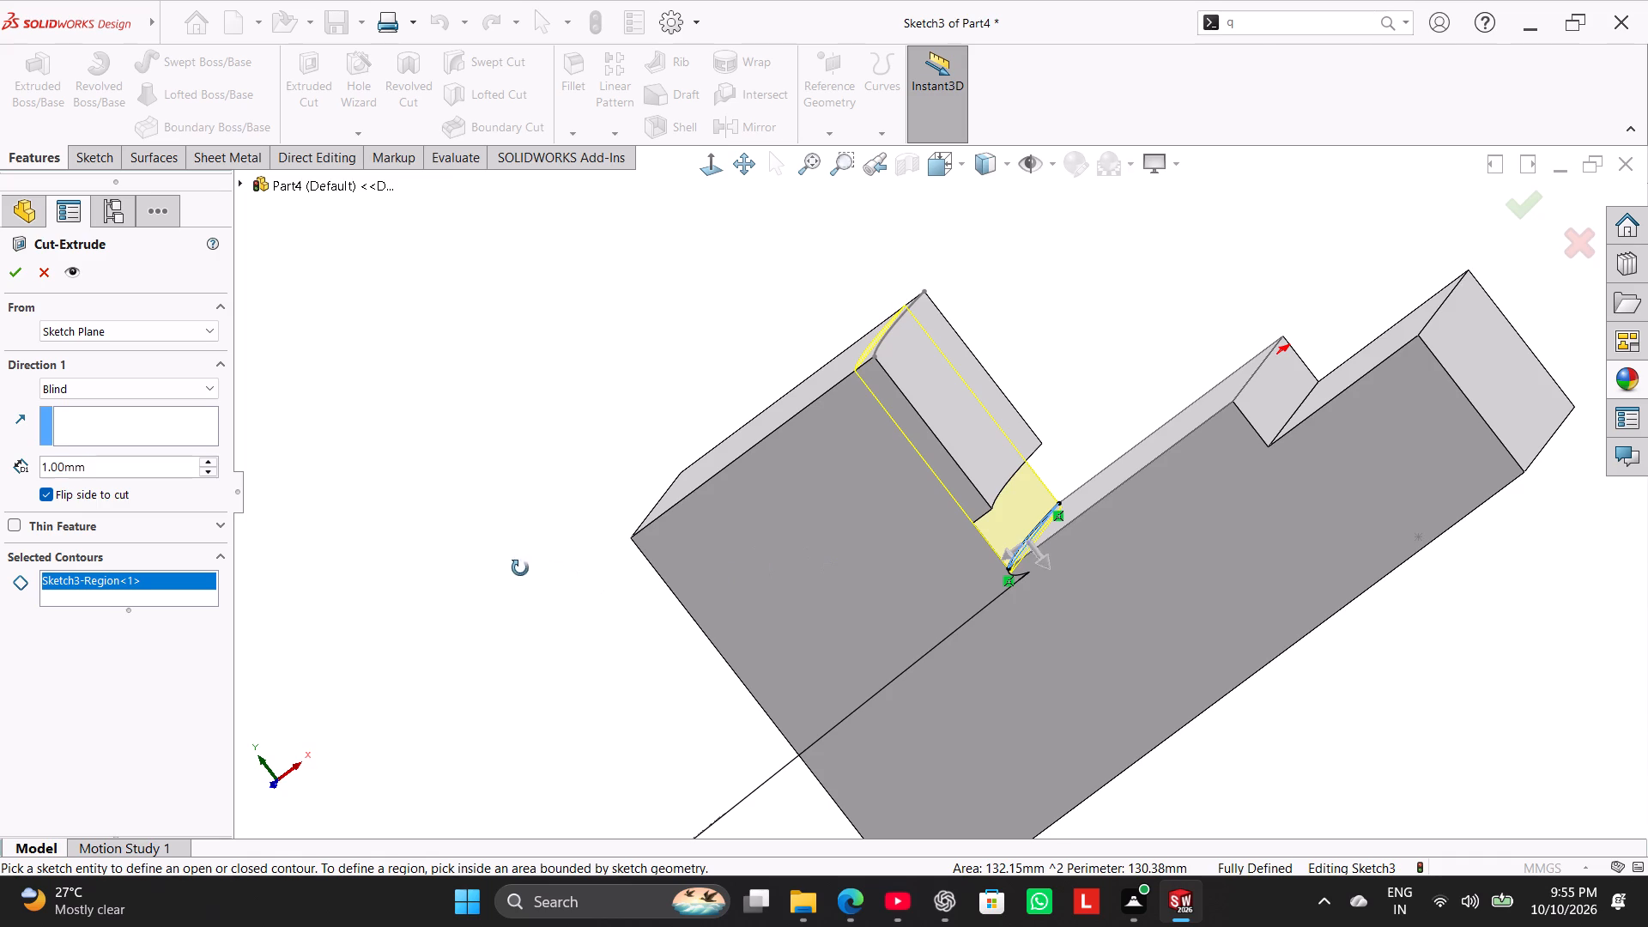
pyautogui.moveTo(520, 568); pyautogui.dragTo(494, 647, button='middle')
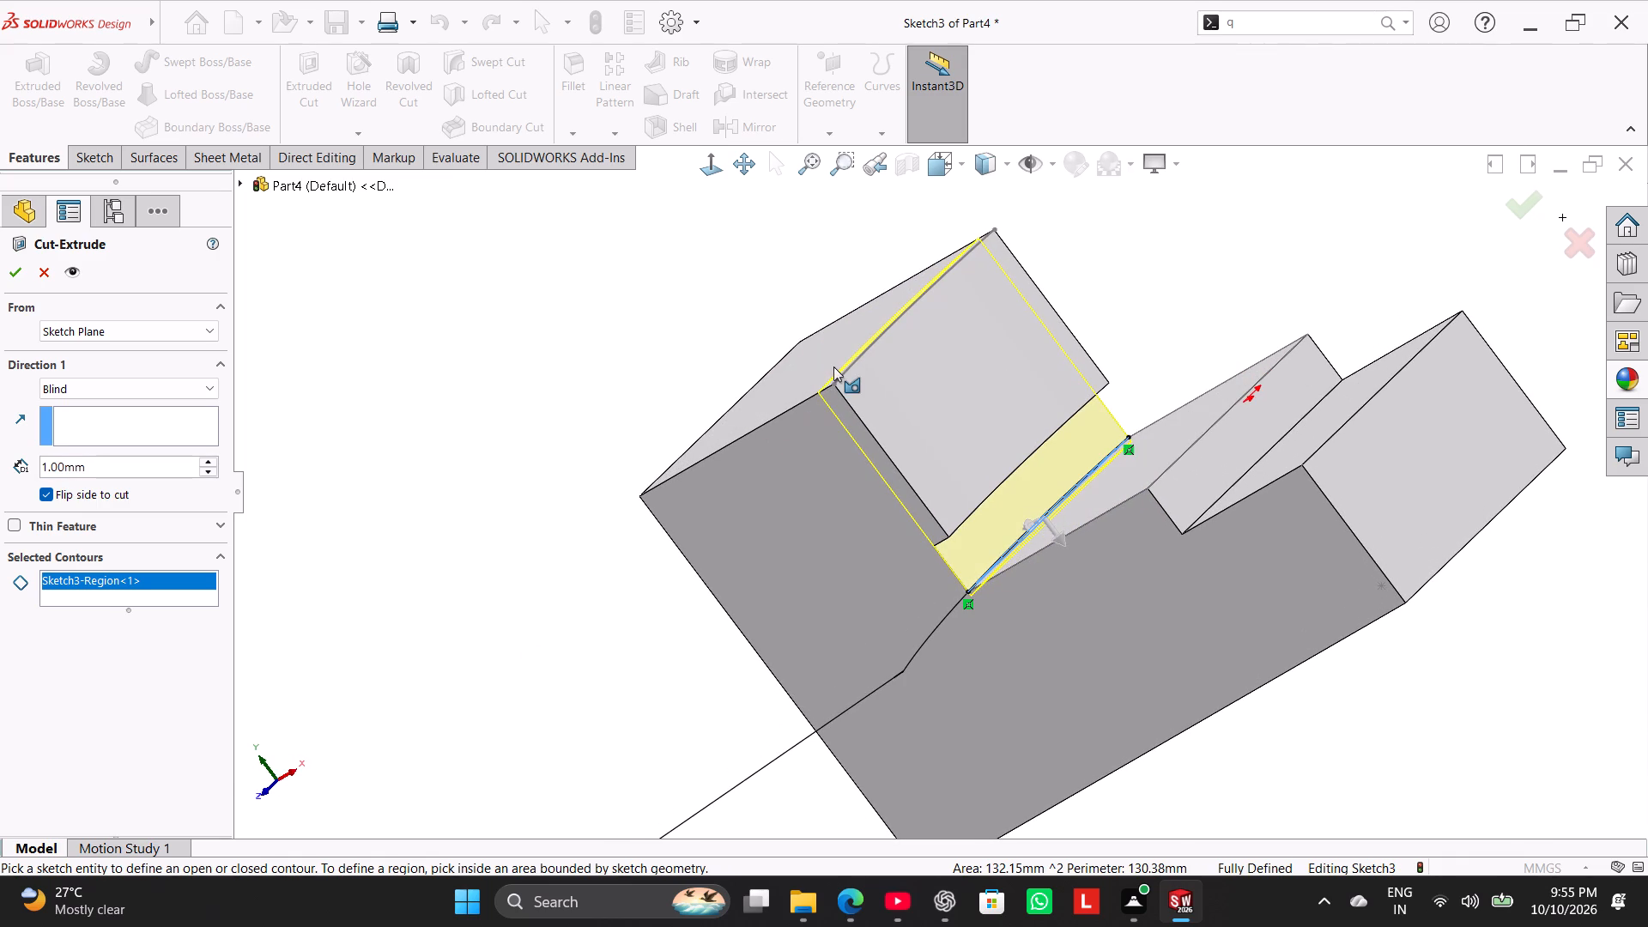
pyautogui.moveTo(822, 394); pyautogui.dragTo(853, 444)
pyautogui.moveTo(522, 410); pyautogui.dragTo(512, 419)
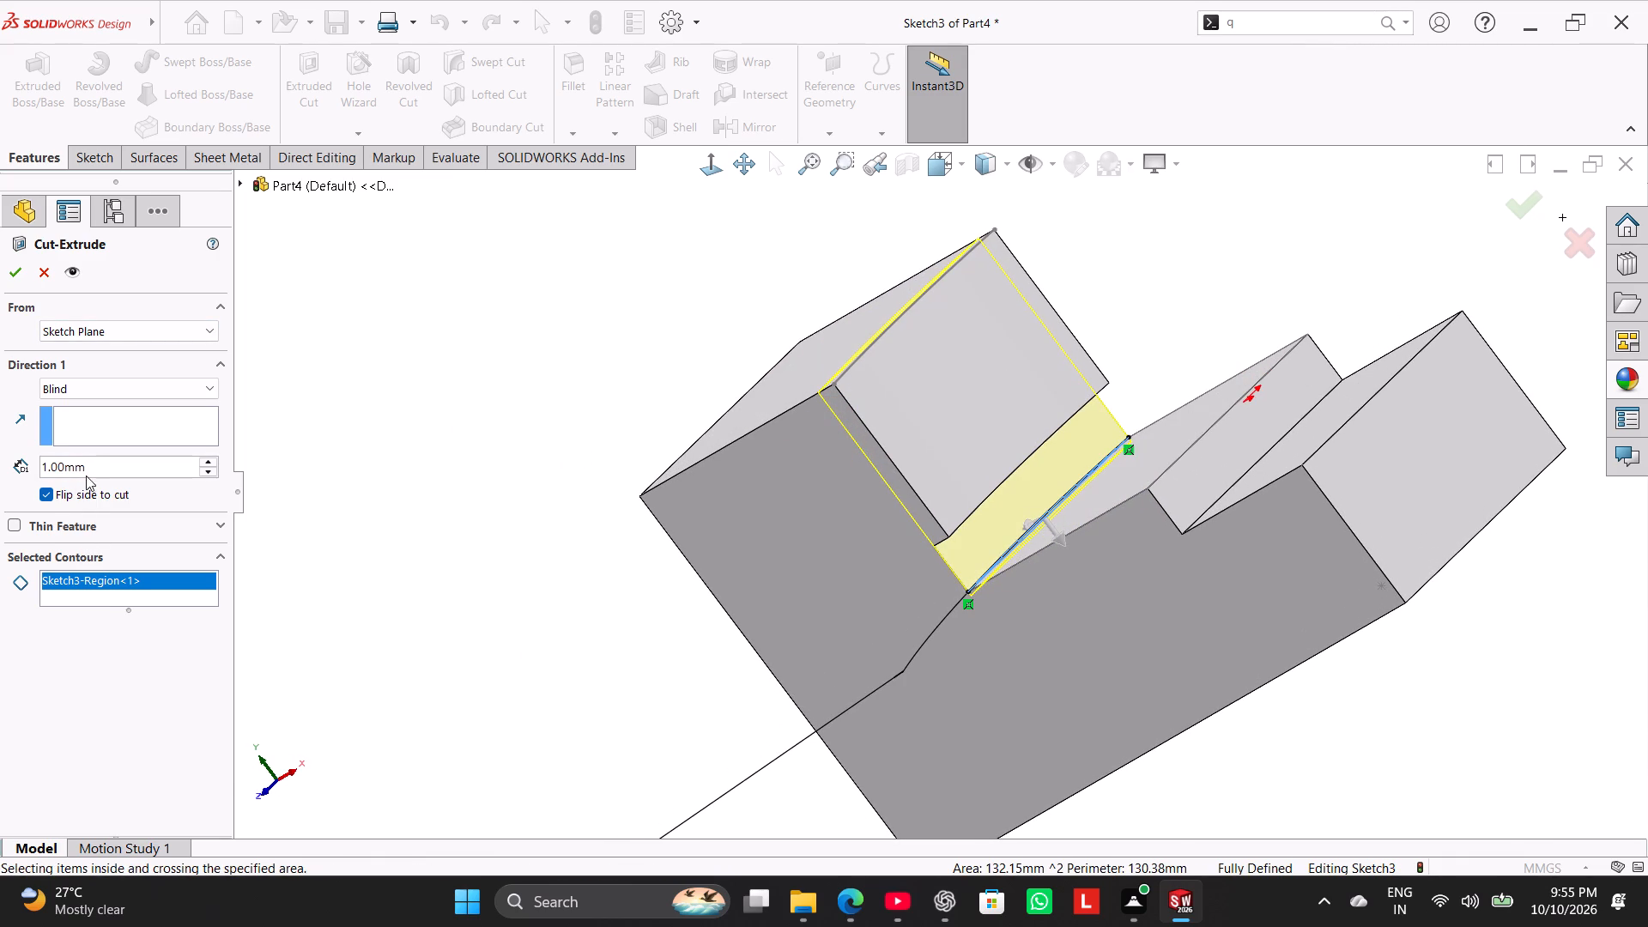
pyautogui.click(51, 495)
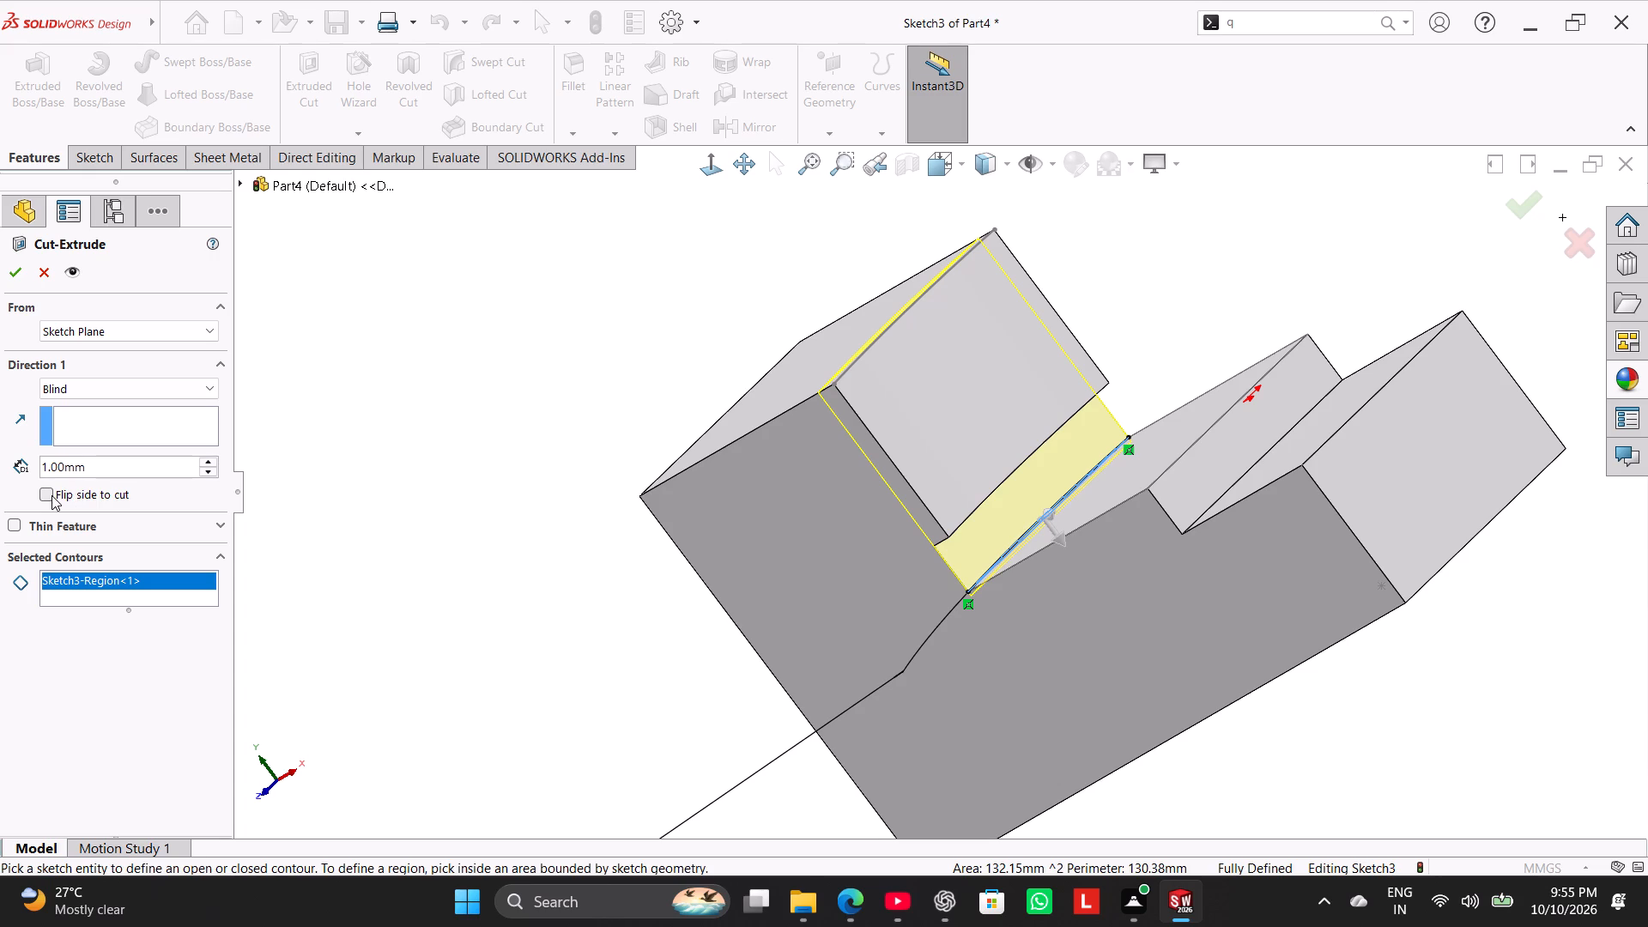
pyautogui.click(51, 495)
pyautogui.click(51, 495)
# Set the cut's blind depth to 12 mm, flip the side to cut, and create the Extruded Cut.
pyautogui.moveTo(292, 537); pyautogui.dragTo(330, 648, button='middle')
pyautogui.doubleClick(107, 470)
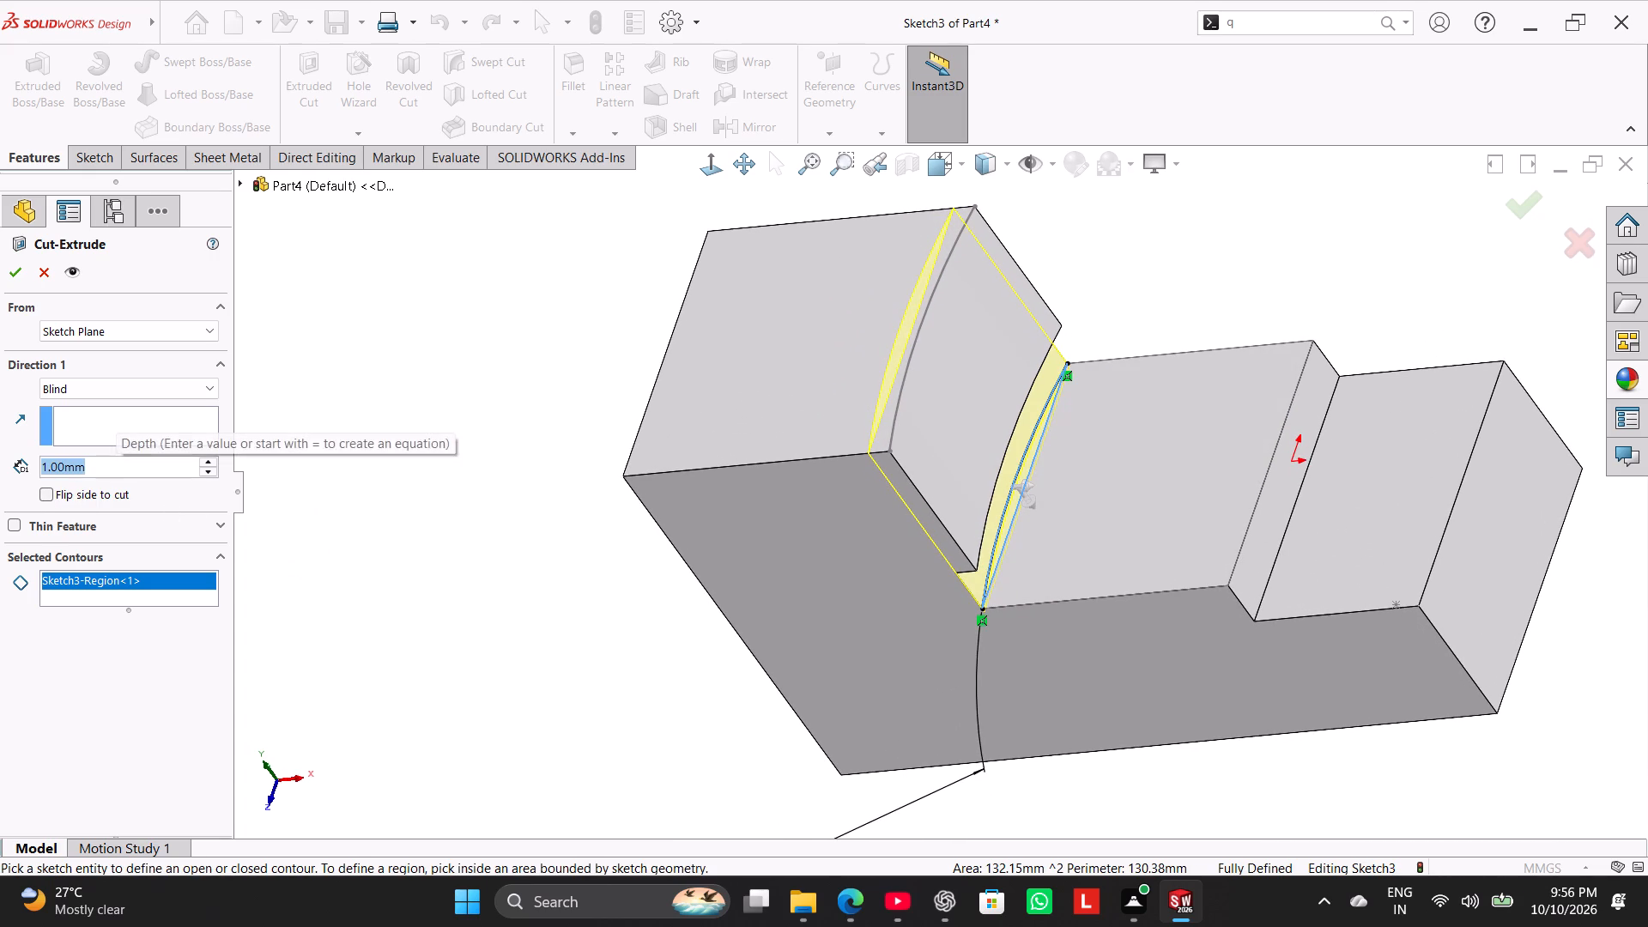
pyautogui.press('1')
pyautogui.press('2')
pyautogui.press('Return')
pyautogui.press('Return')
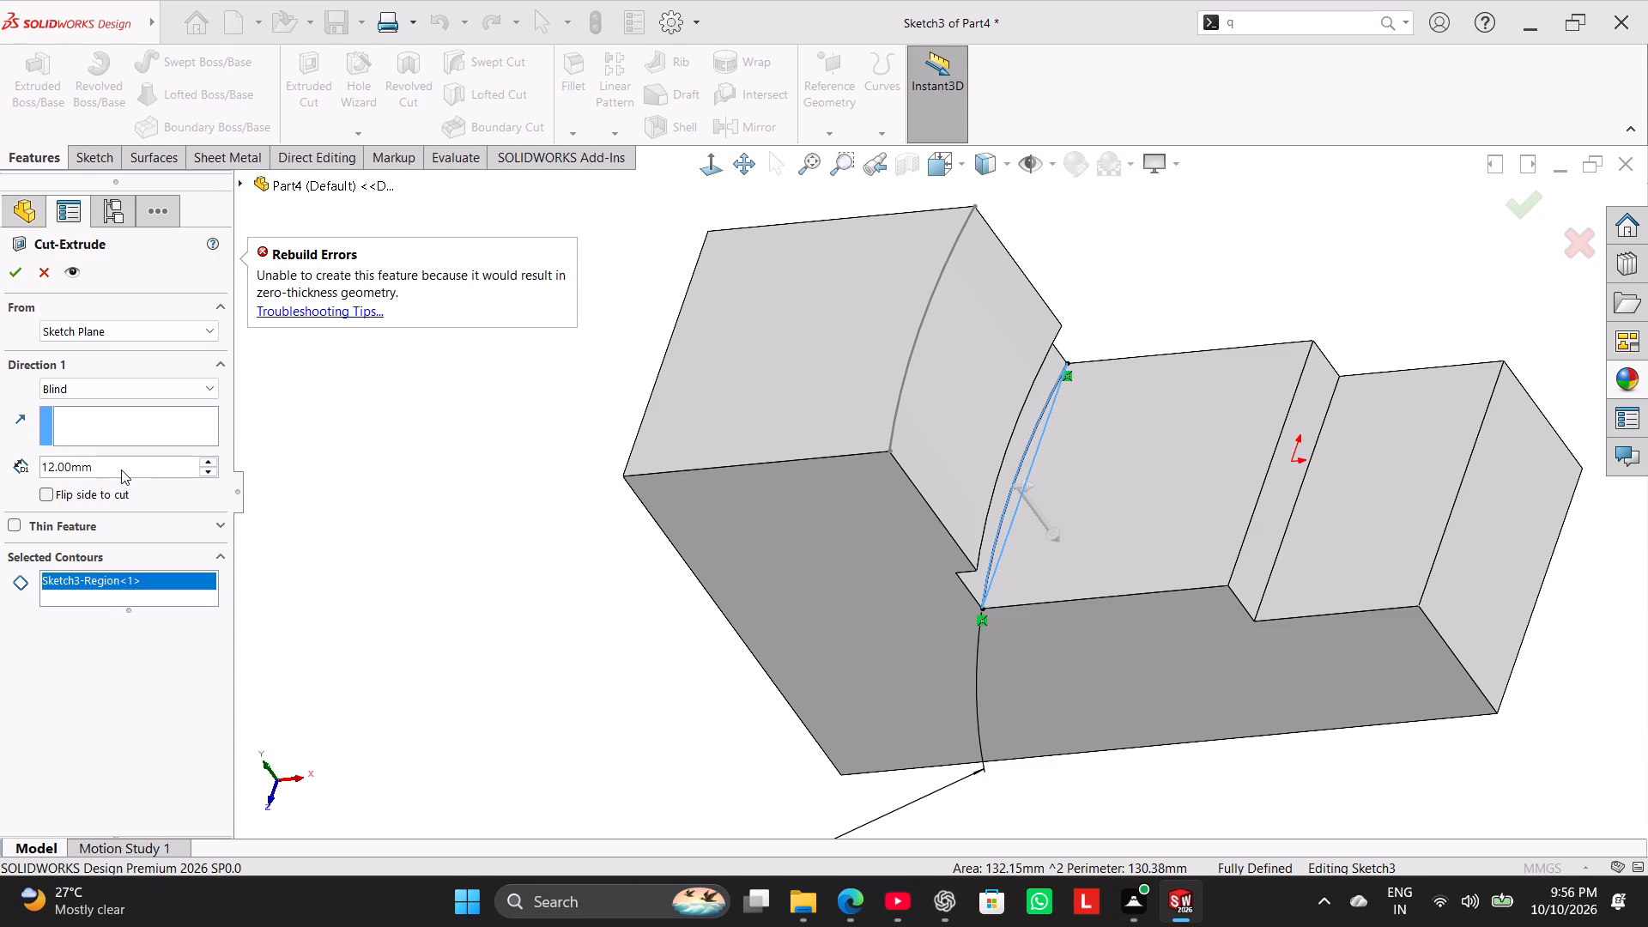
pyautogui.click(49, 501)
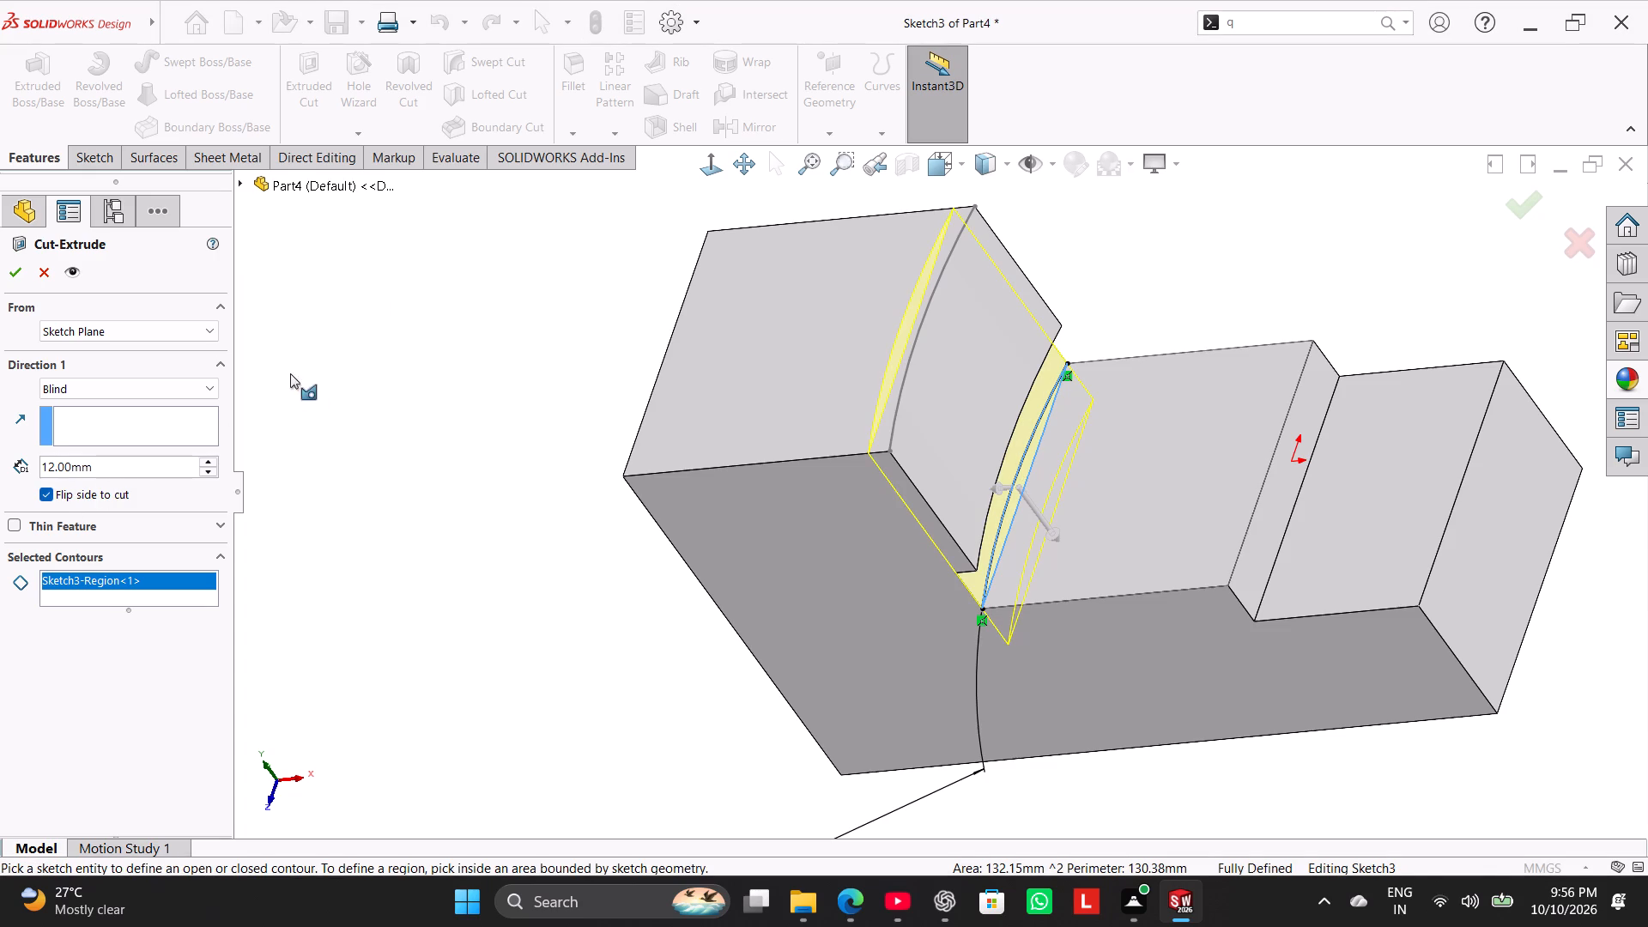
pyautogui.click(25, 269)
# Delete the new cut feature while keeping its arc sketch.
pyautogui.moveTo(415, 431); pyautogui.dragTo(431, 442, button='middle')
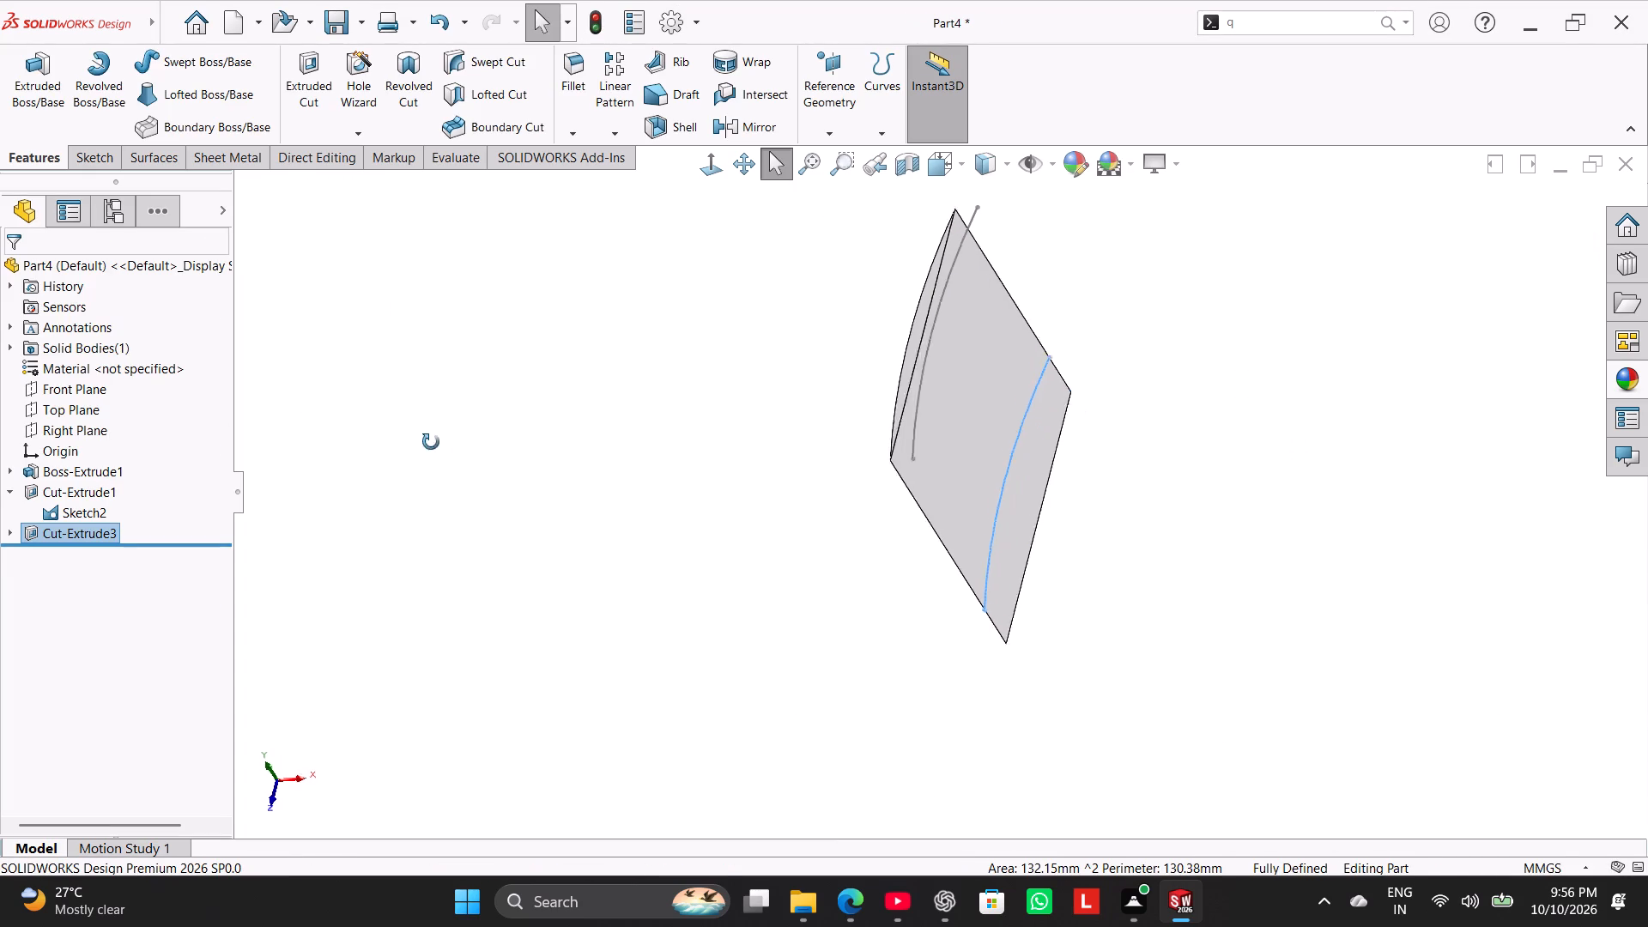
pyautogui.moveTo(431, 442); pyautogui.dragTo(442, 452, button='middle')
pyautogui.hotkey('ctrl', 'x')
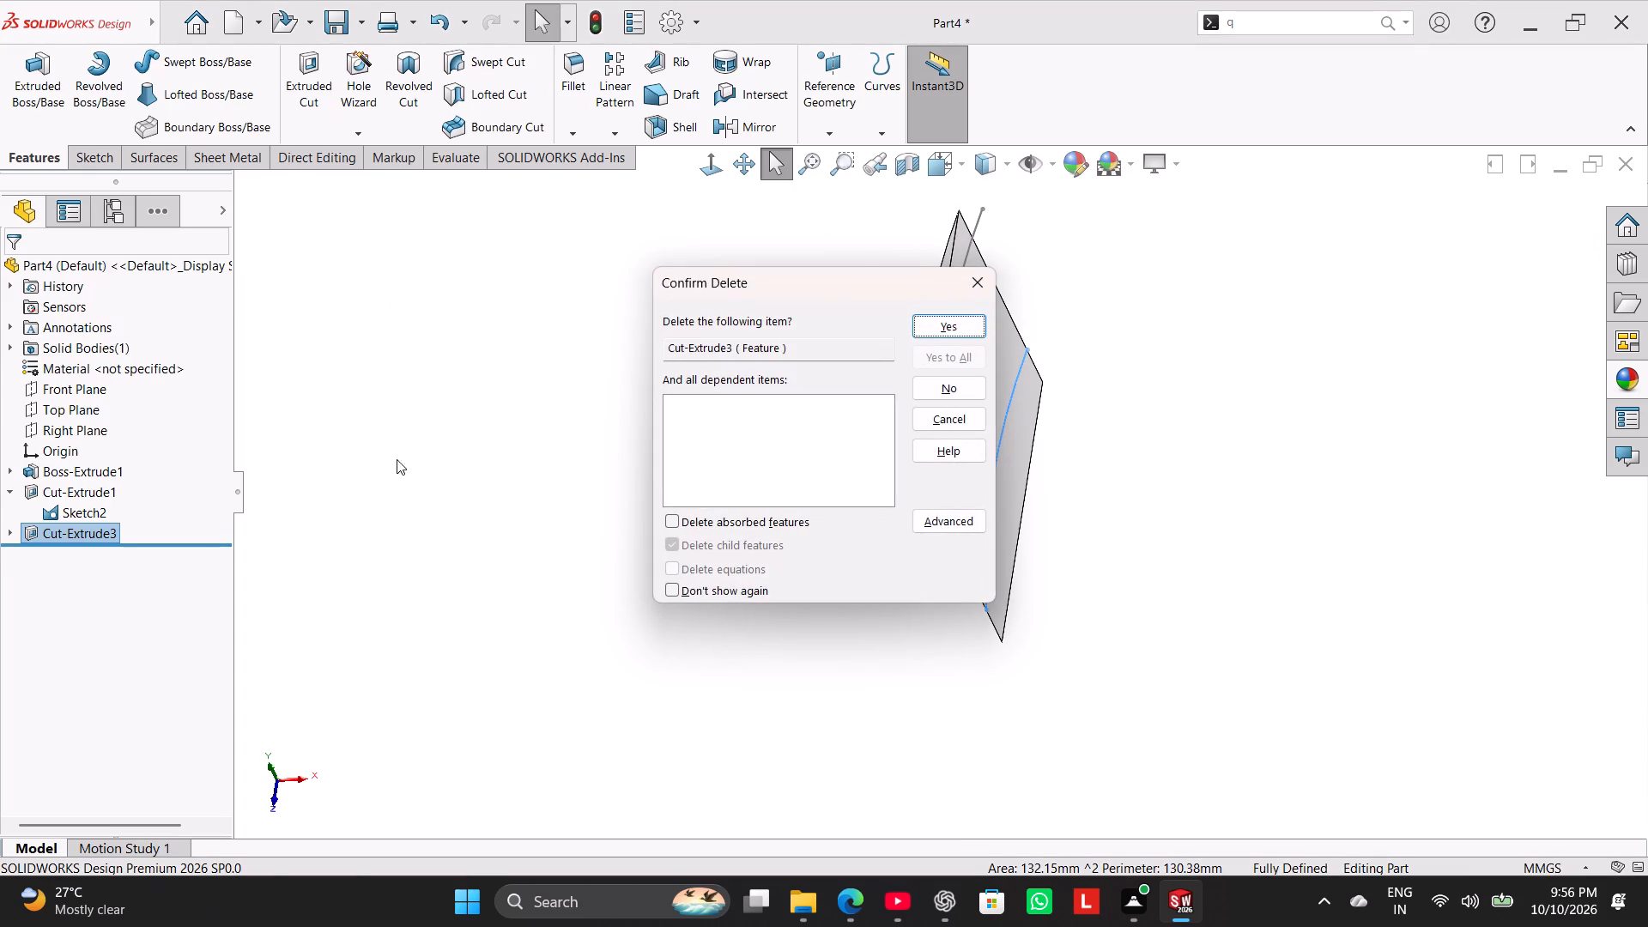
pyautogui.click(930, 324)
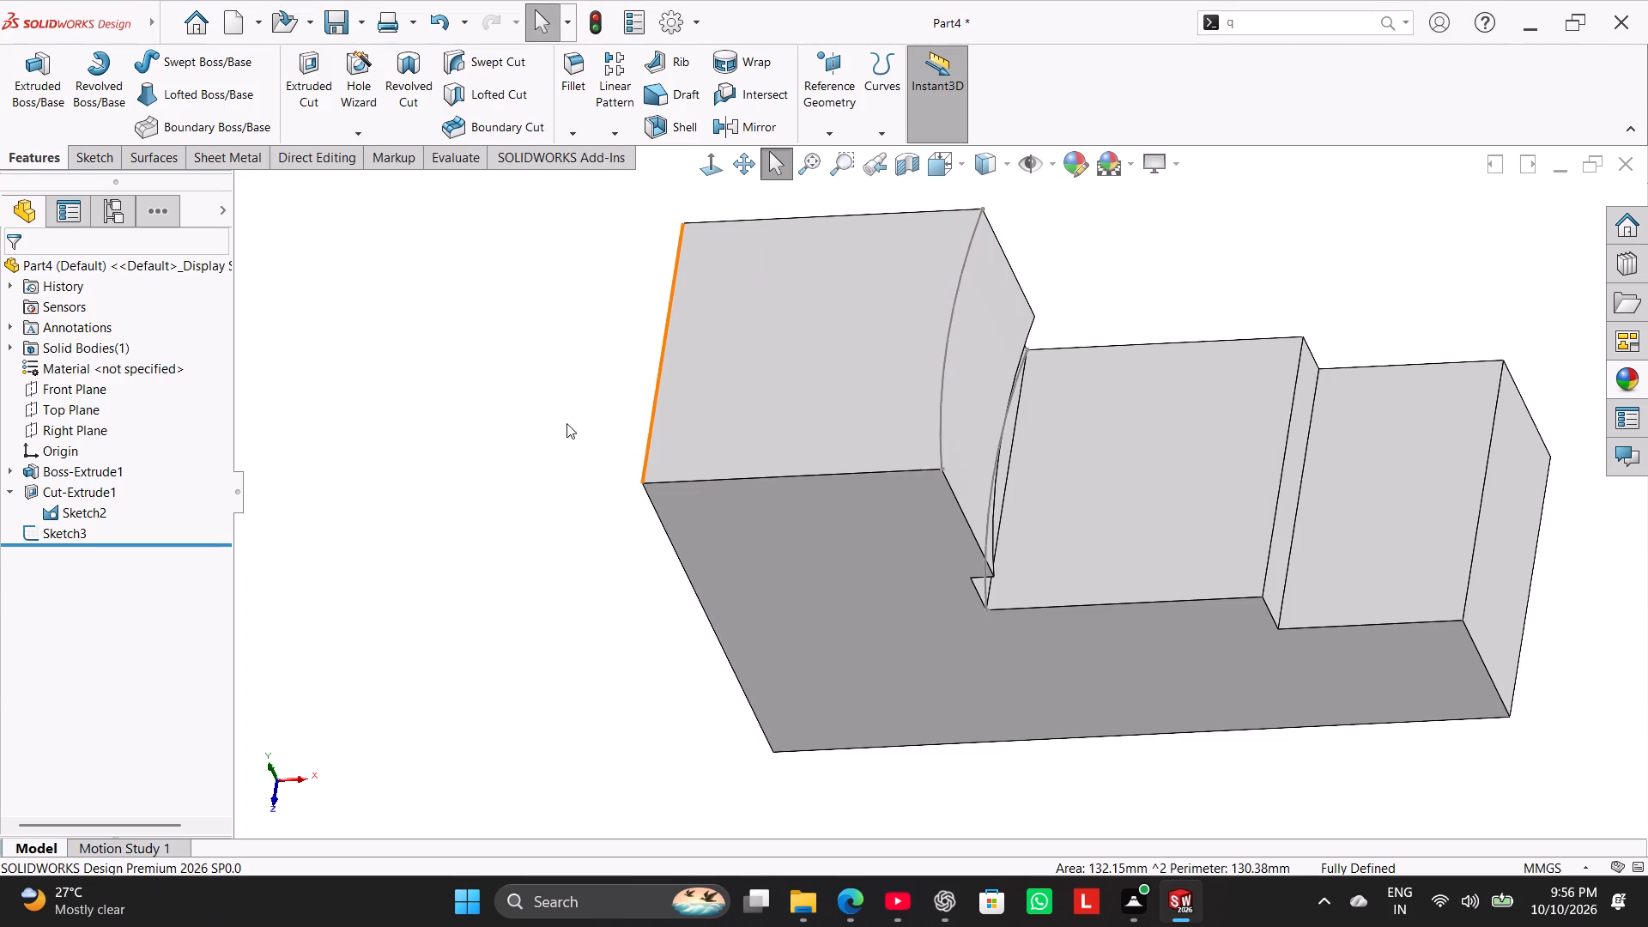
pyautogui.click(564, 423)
# Edit the 175 mm arc sketch and convert the straight step edge beside the arc into a sketch line.
pyautogui.scroll(-3, 1055, 408)
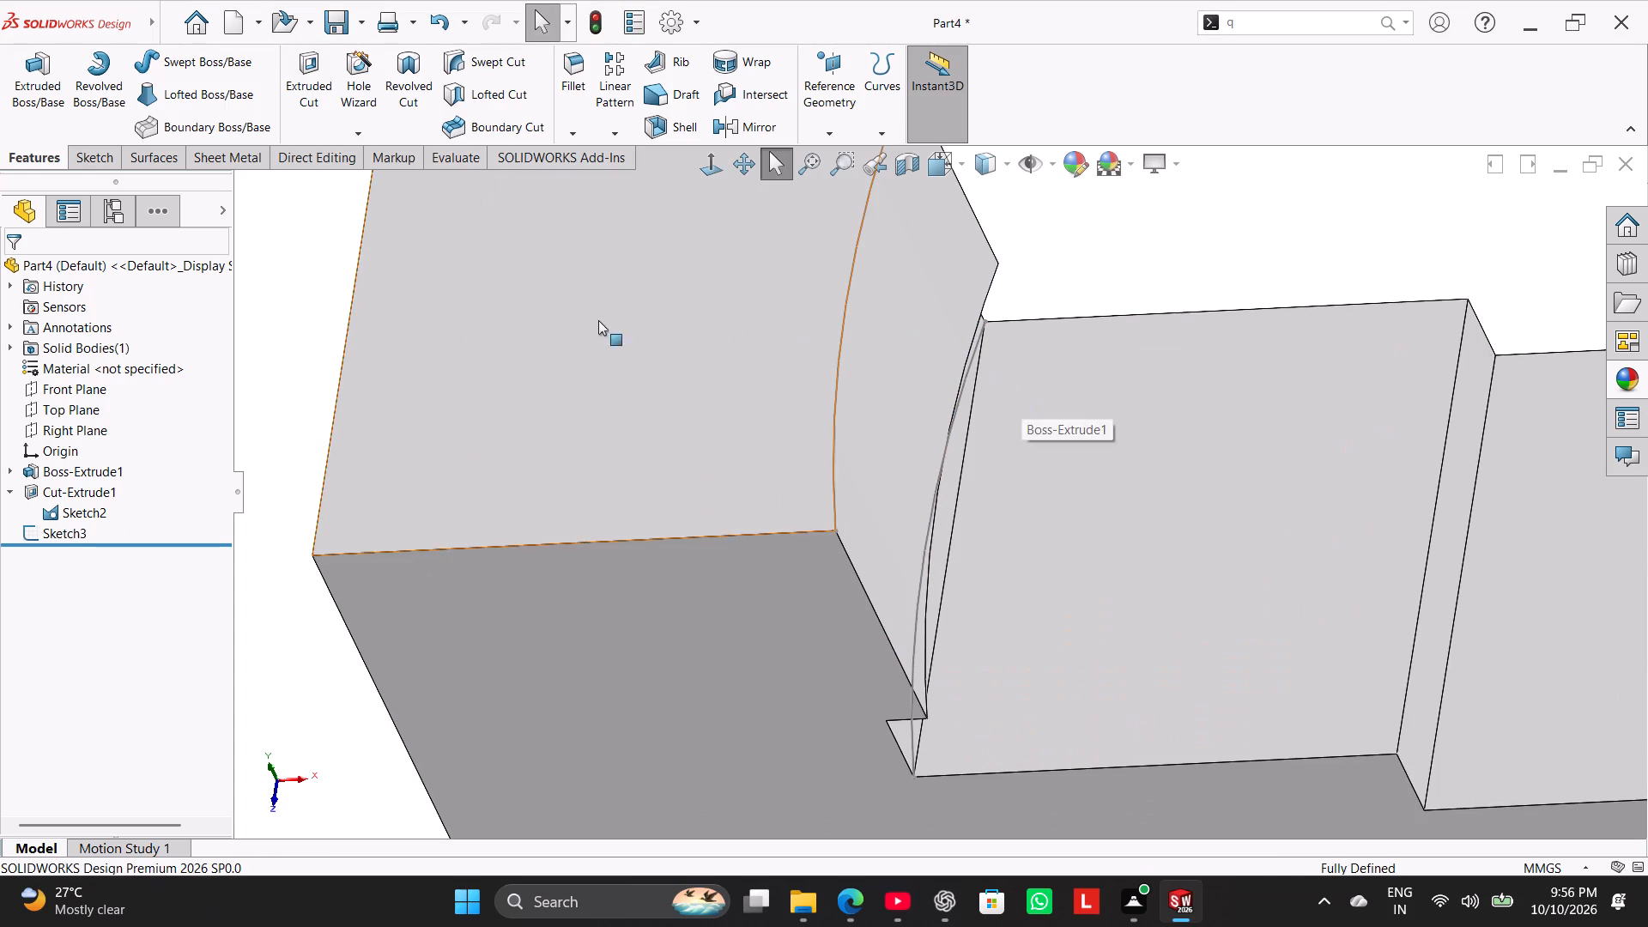
pyautogui.click(88, 155)
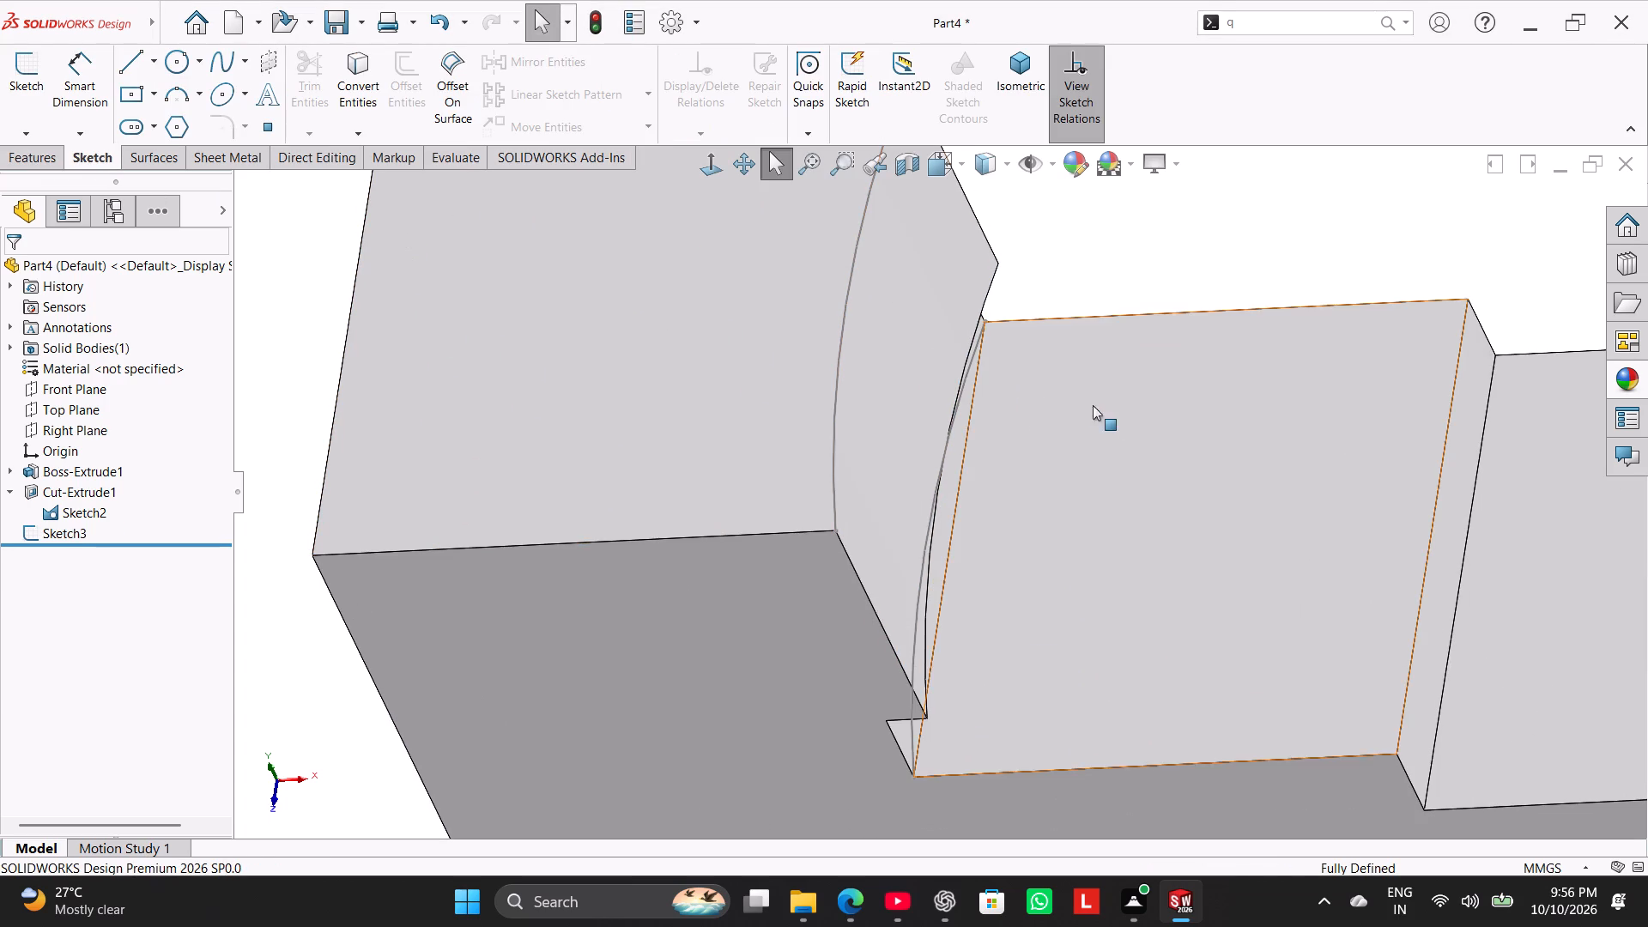
pyautogui.doubleClick(946, 430)
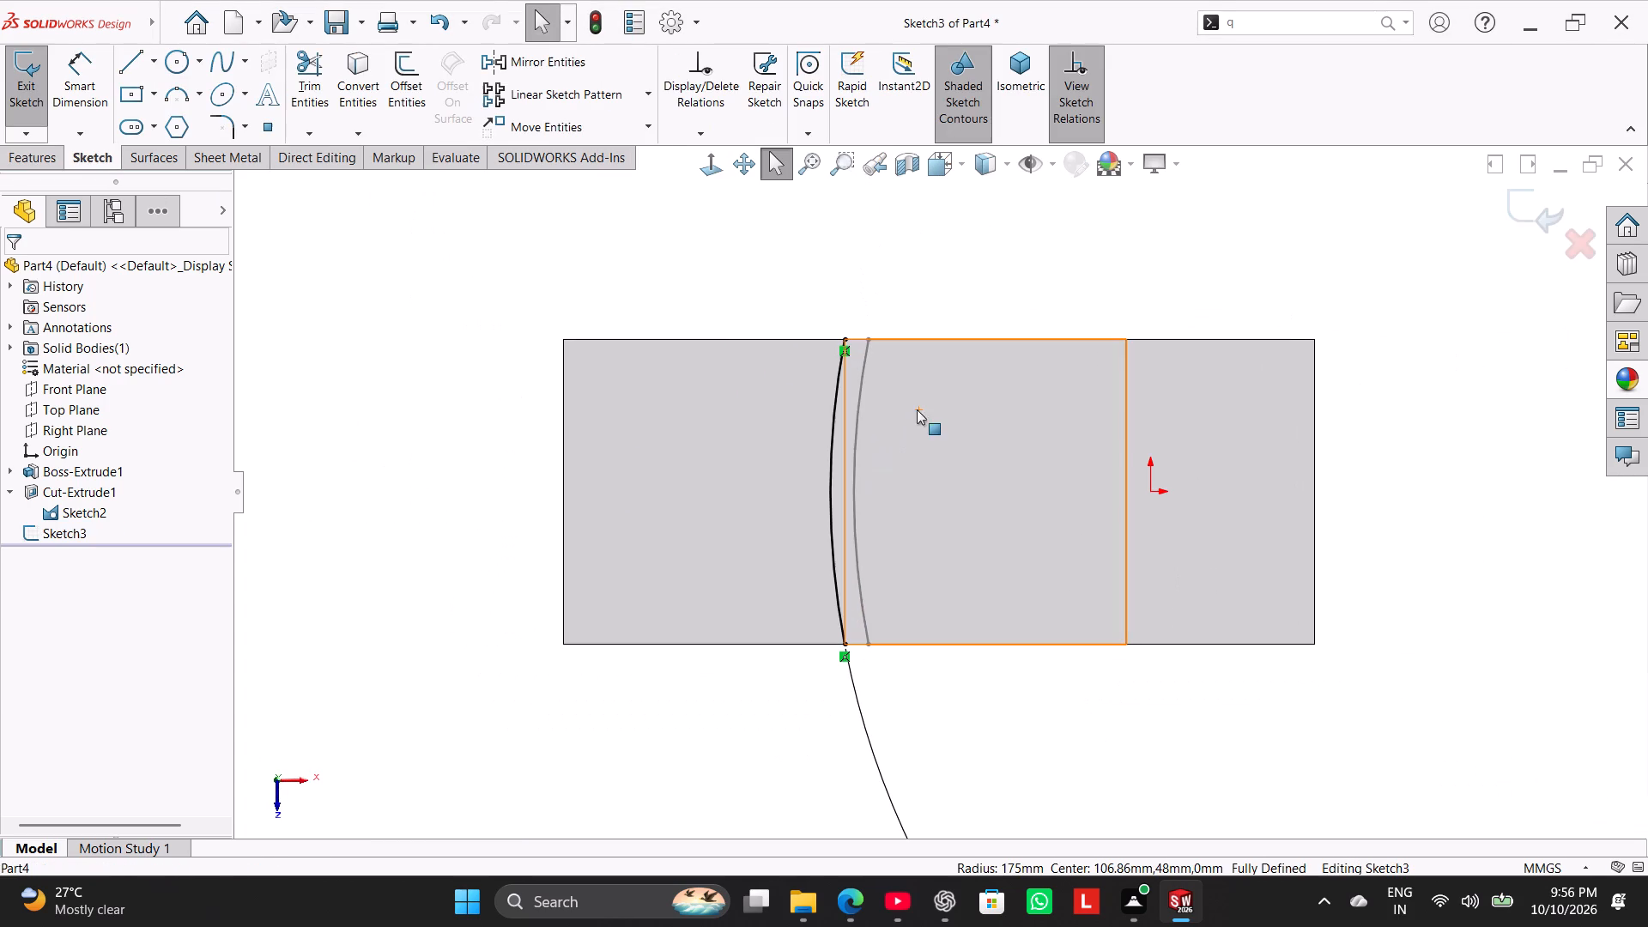
pyautogui.moveTo(929, 500); pyautogui.dragTo(841, 426, button='middle')
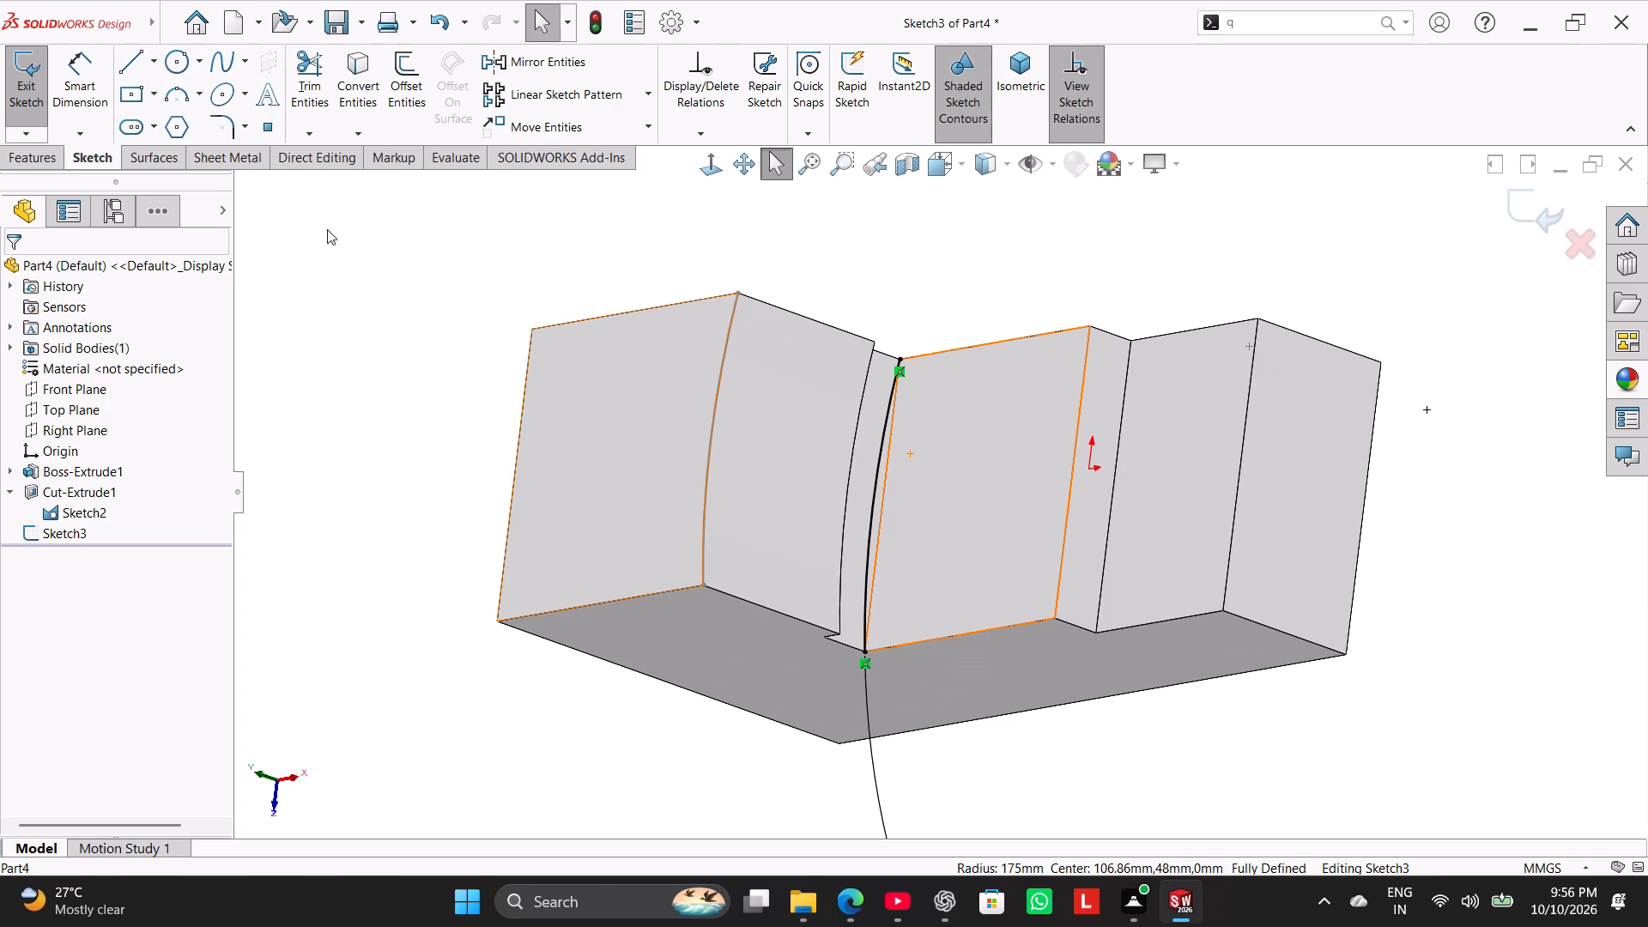
pyautogui.click(364, 80)
pyautogui.scroll(-4, 839, 412)
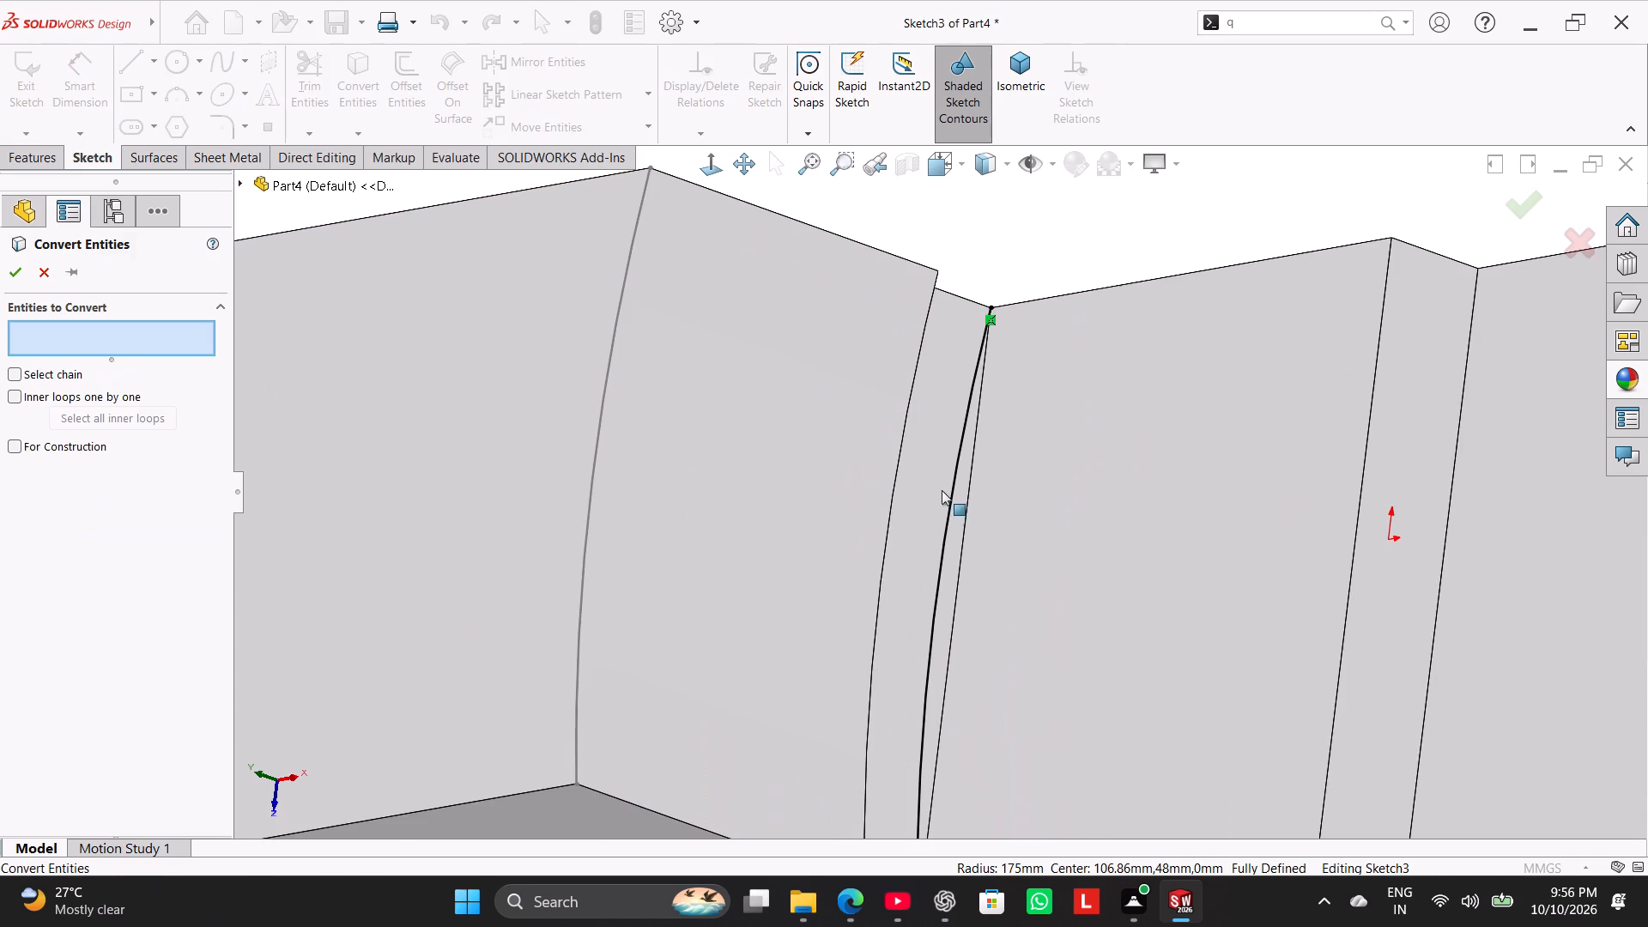
pyautogui.click(962, 499)
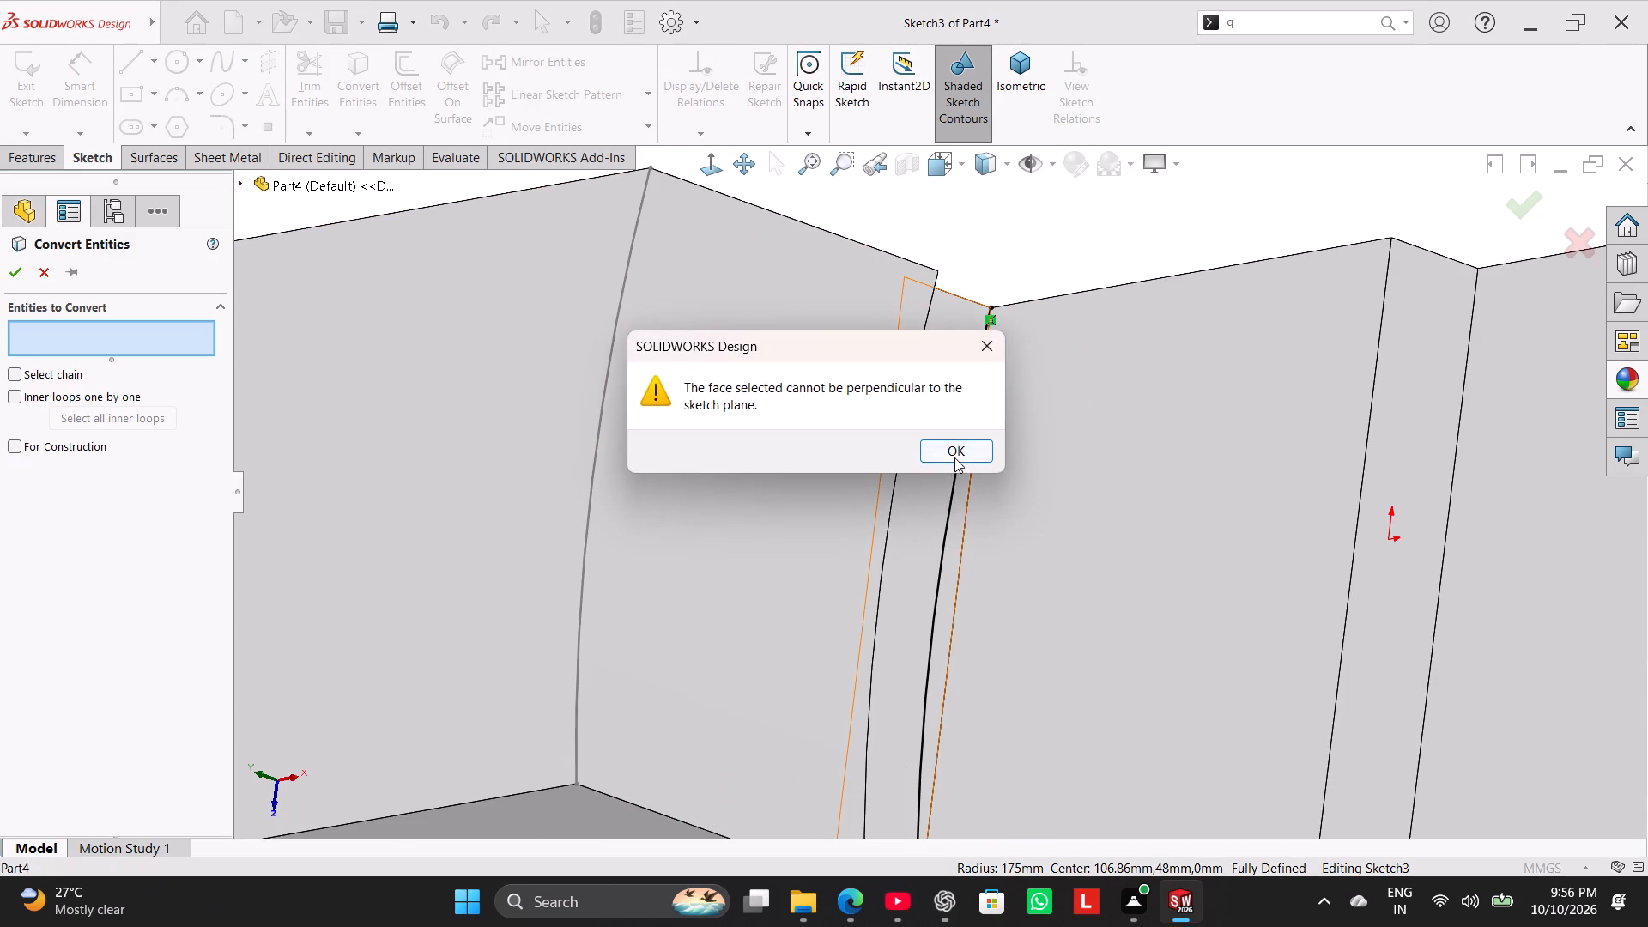
pyautogui.click(955, 456)
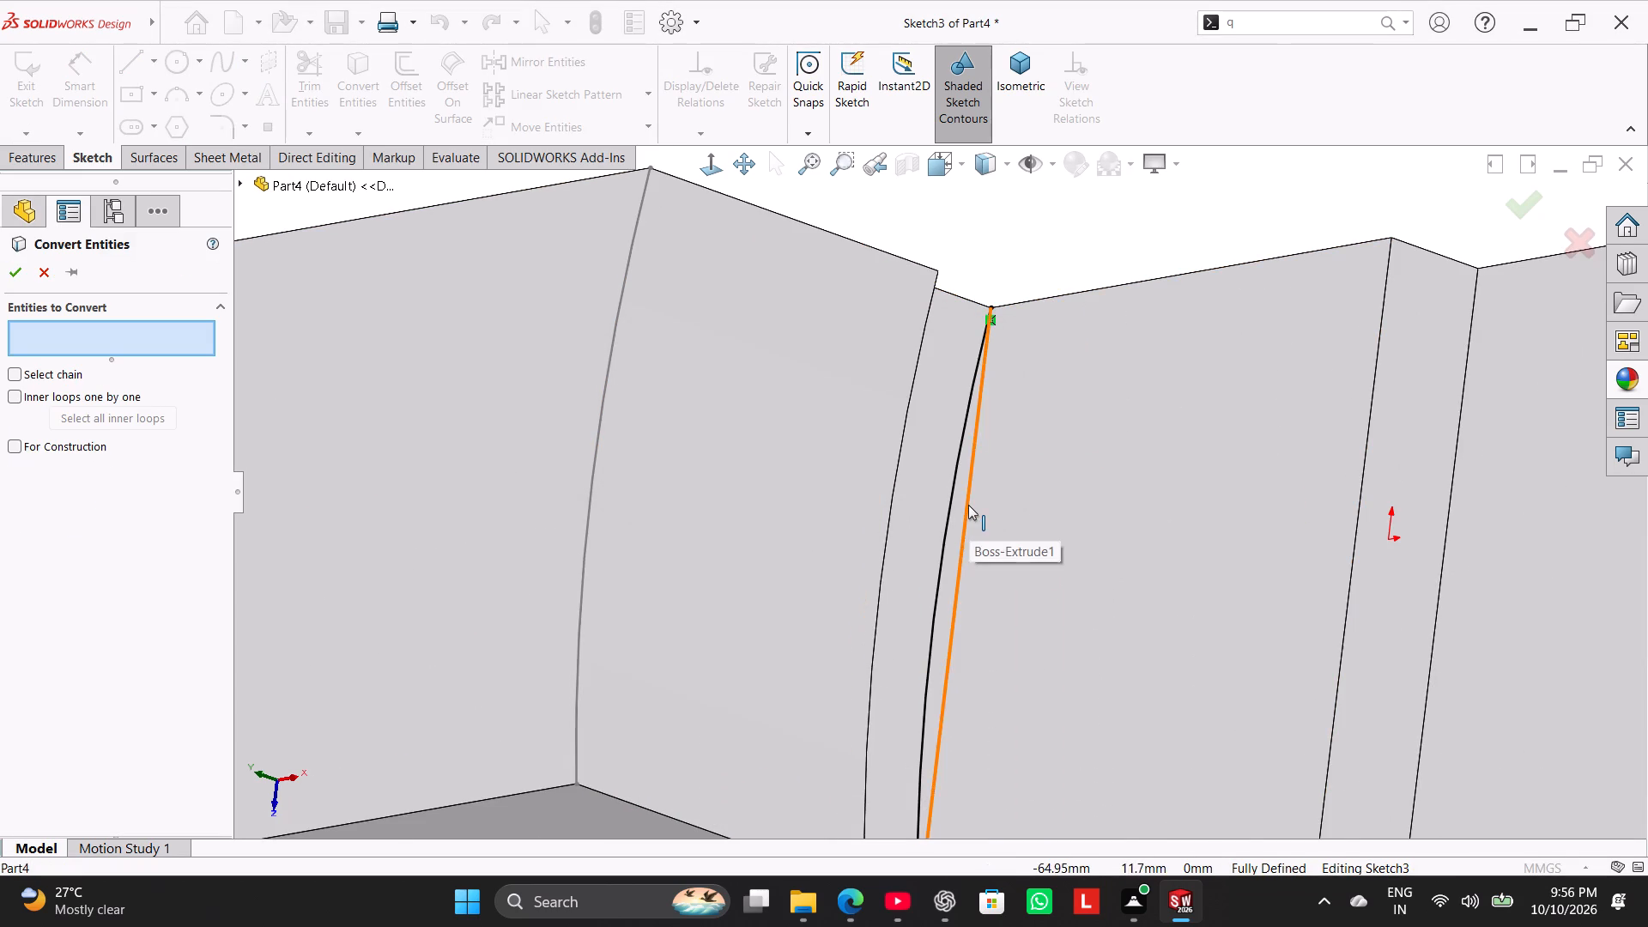
pyautogui.click(968, 505)
pyautogui.scroll(2, 985, 548)
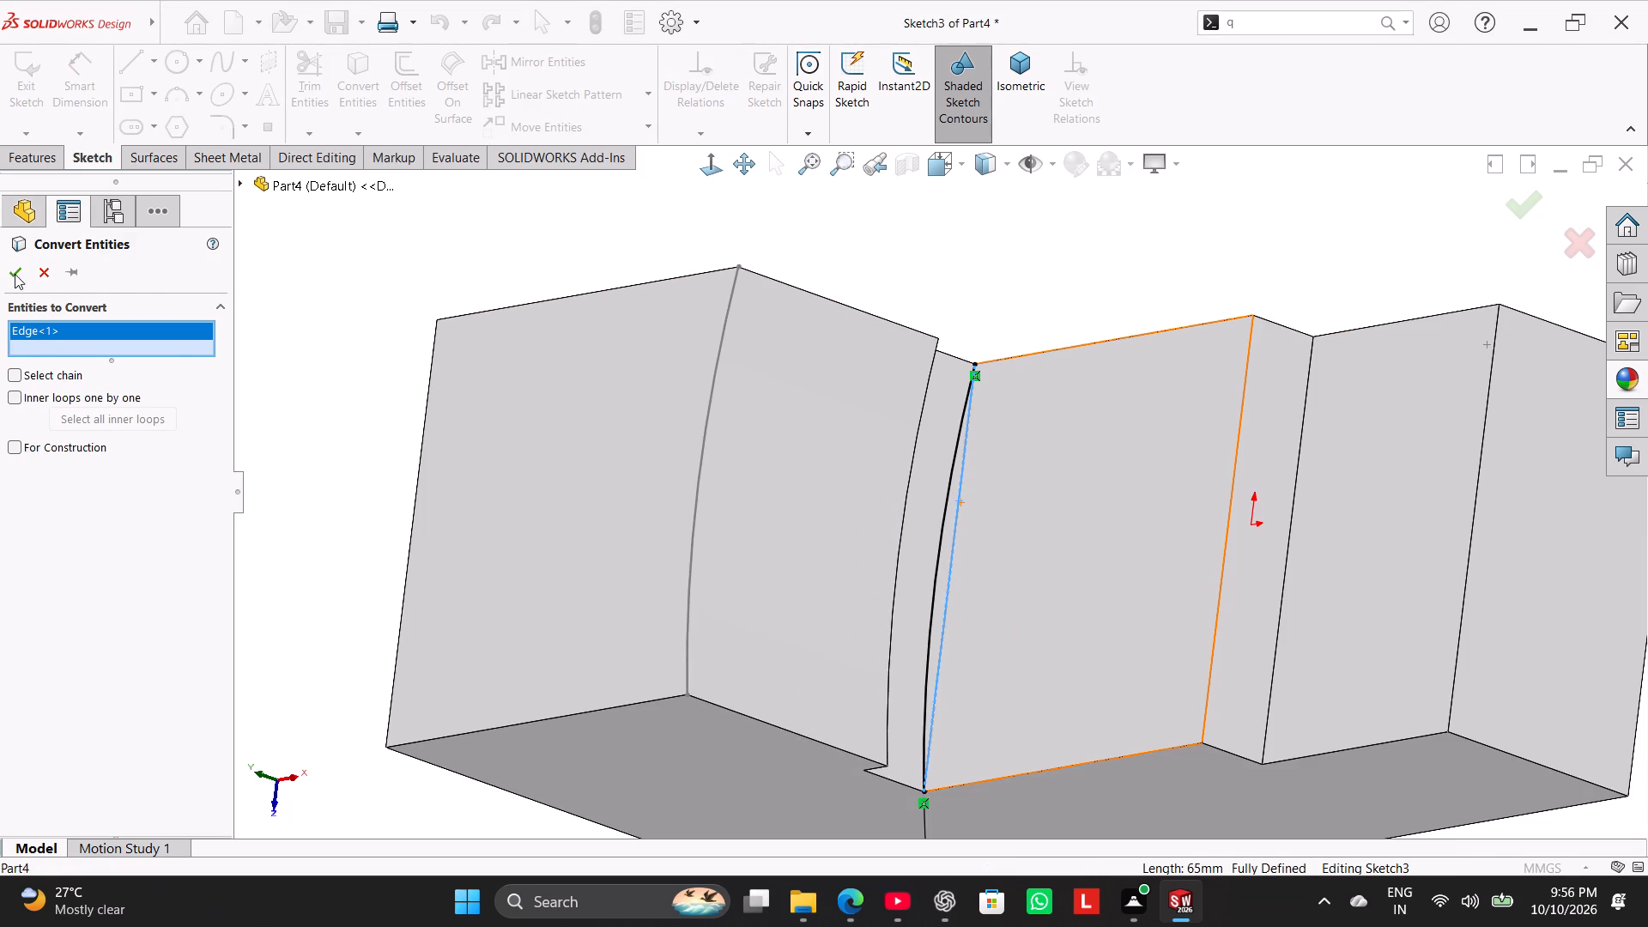
pyautogui.click(15, 274)
# Start an Extruded Cut from the arc sketch, using the region between the 175 mm arc and the straight line as its contour.
pyautogui.moveTo(944, 310); pyautogui.dragTo(977, 323, button='middle')
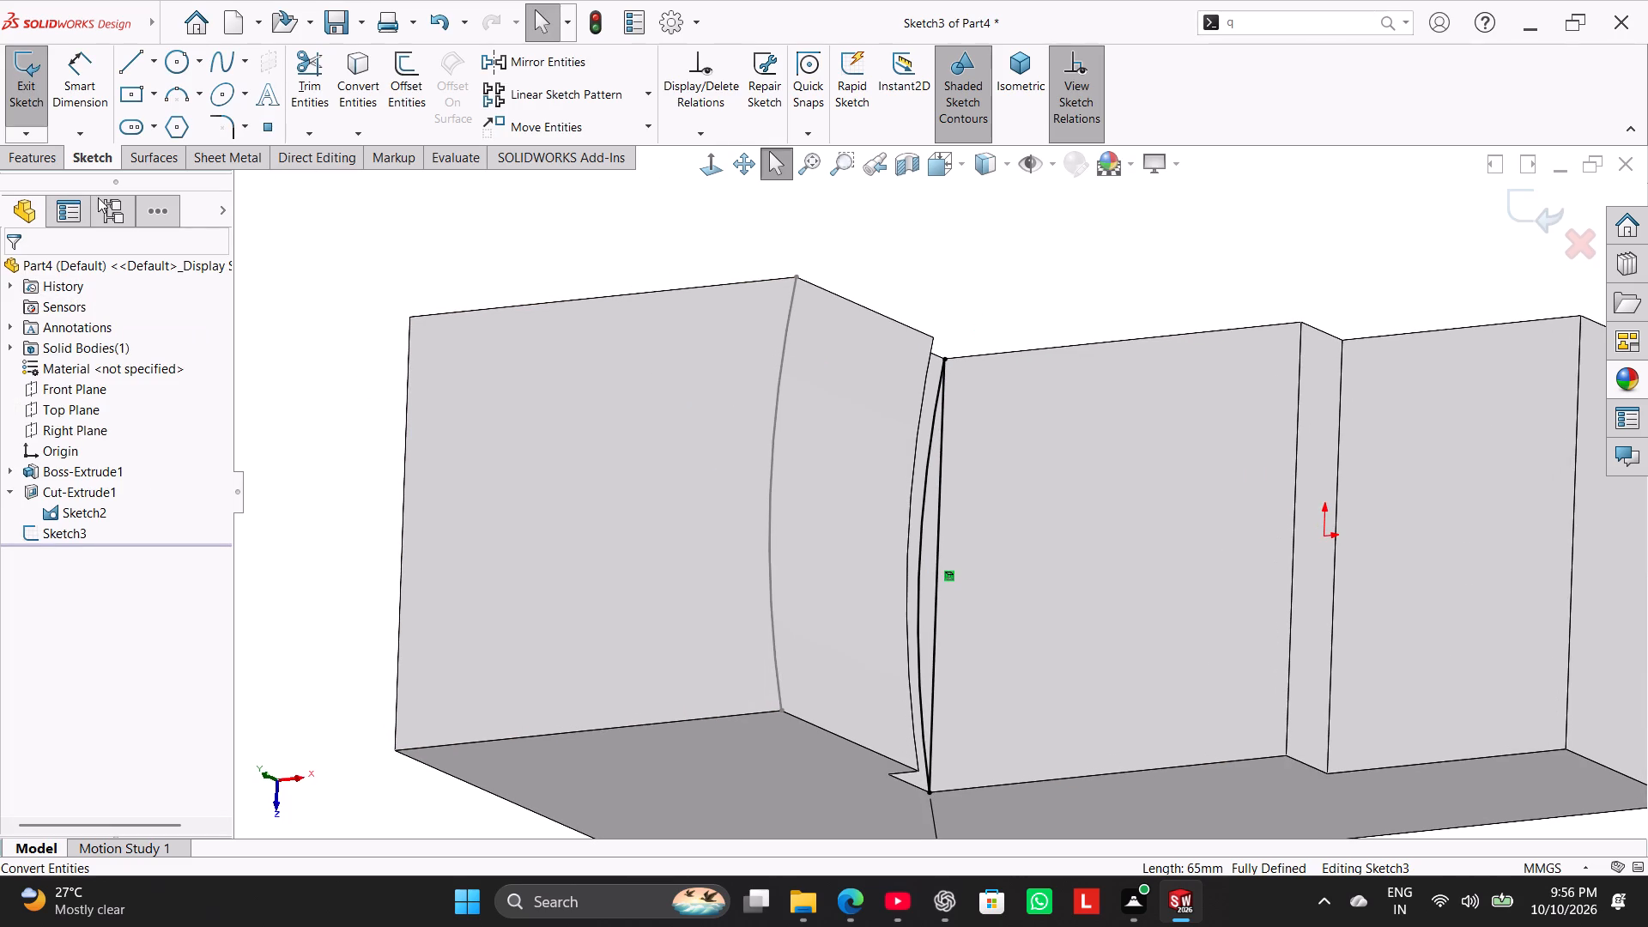
pyautogui.click(27, 148)
pyautogui.click(93, 149)
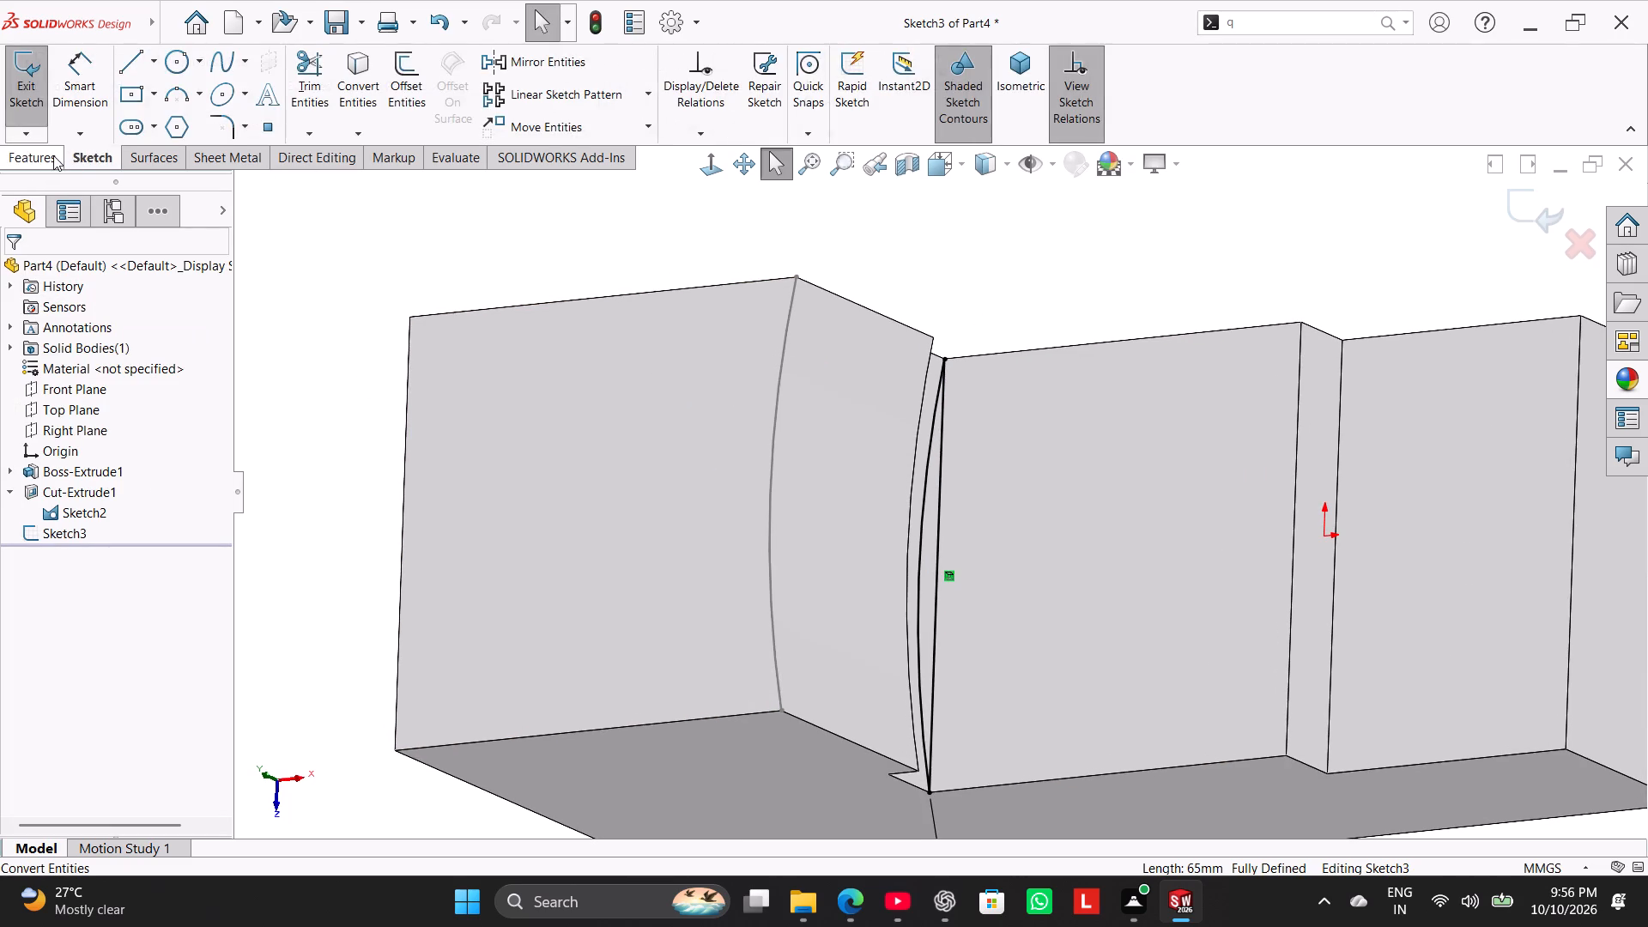
pyautogui.click(53, 155)
pyautogui.click(316, 84)
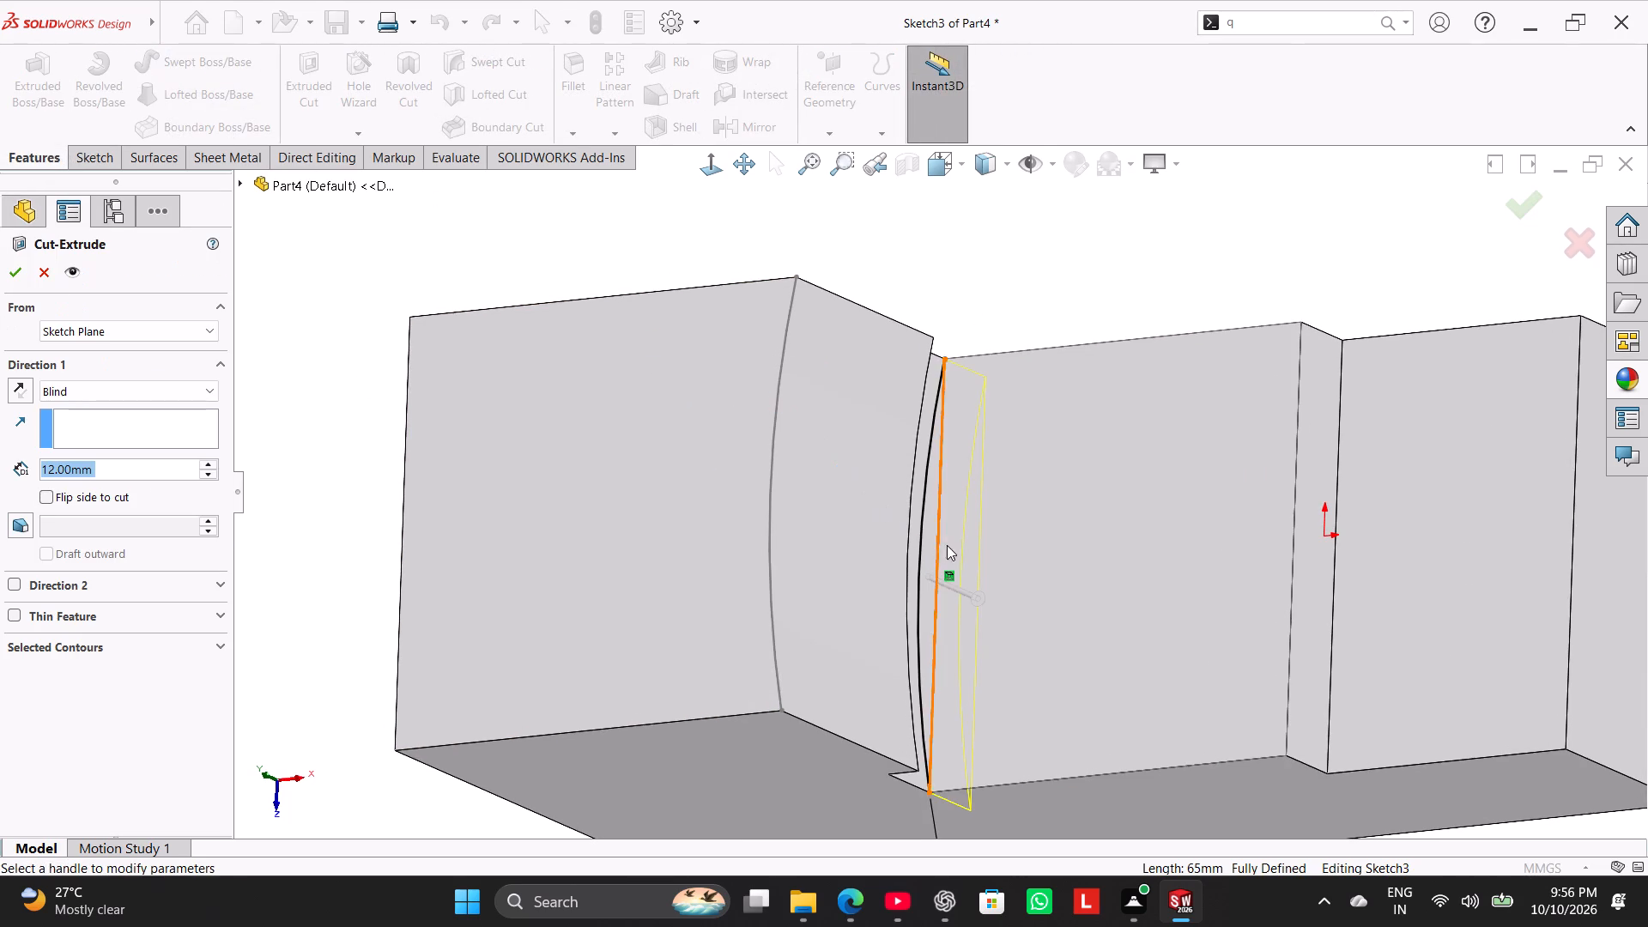
pyautogui.click(930, 542)
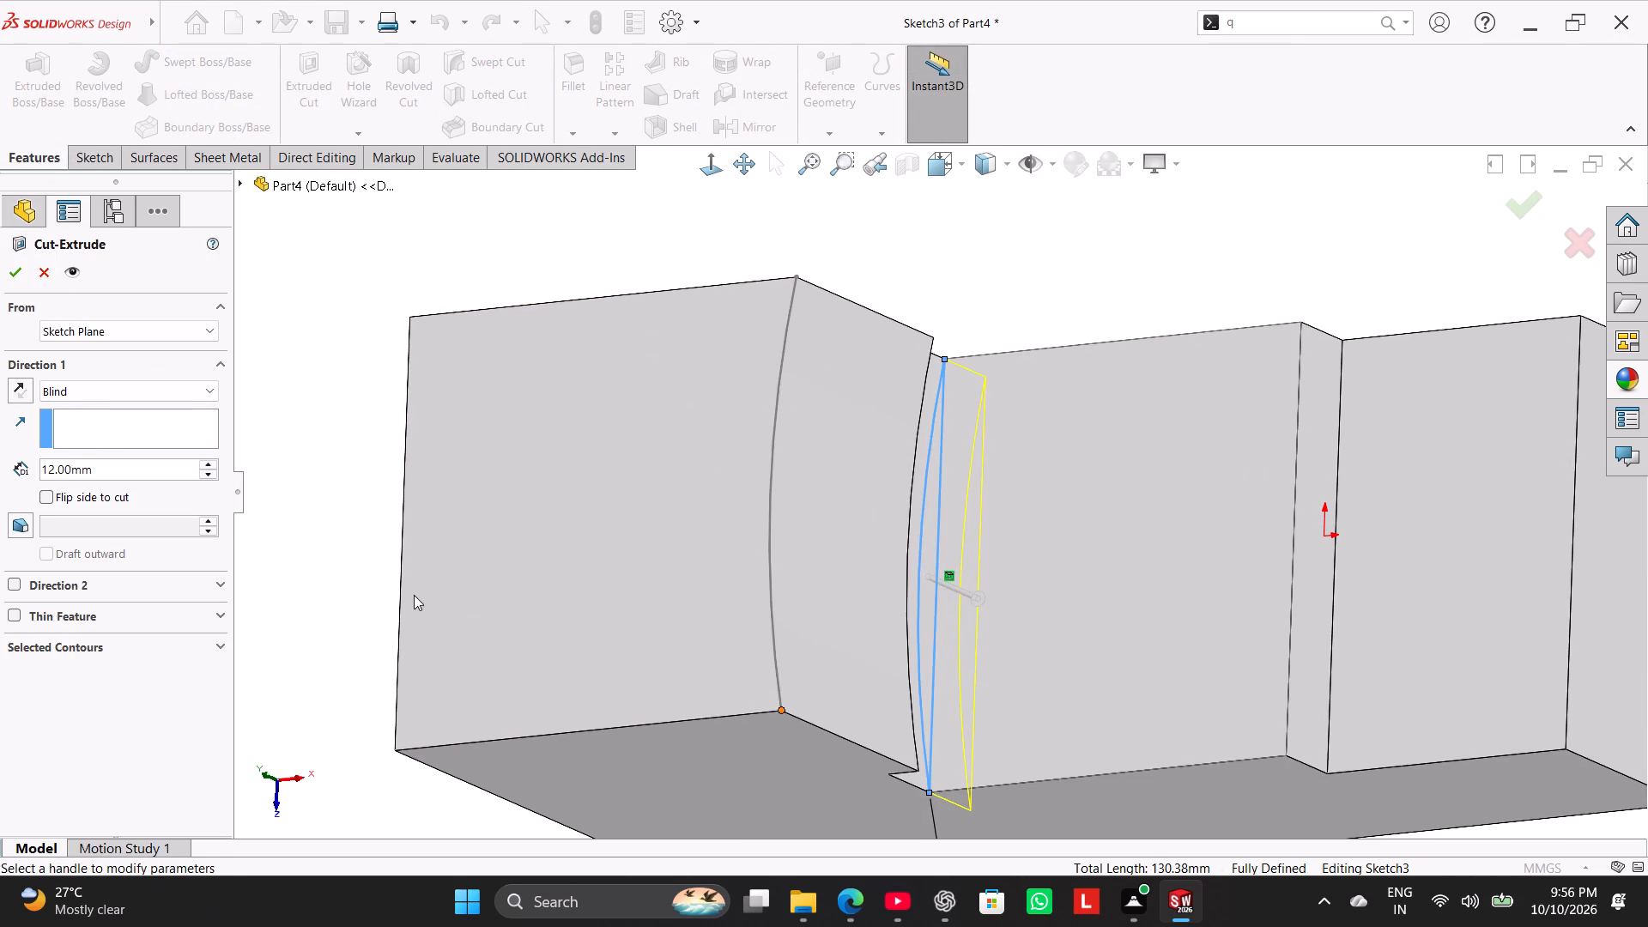
pyautogui.click(185, 644)
pyautogui.click(199, 672)
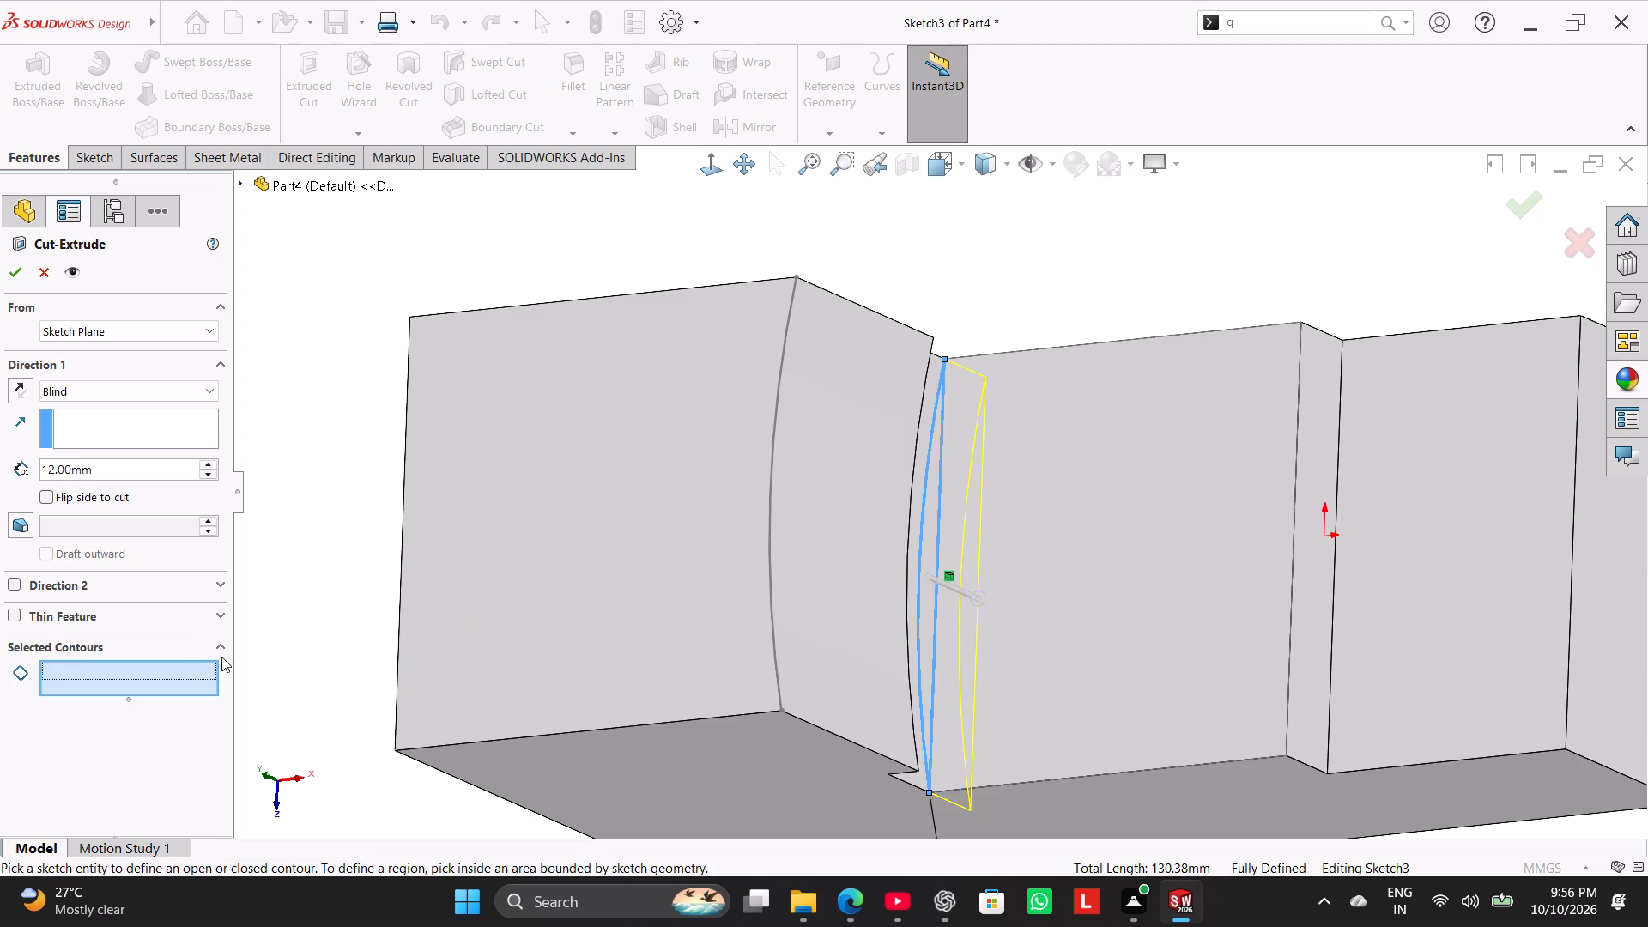
pyautogui.click(926, 562)
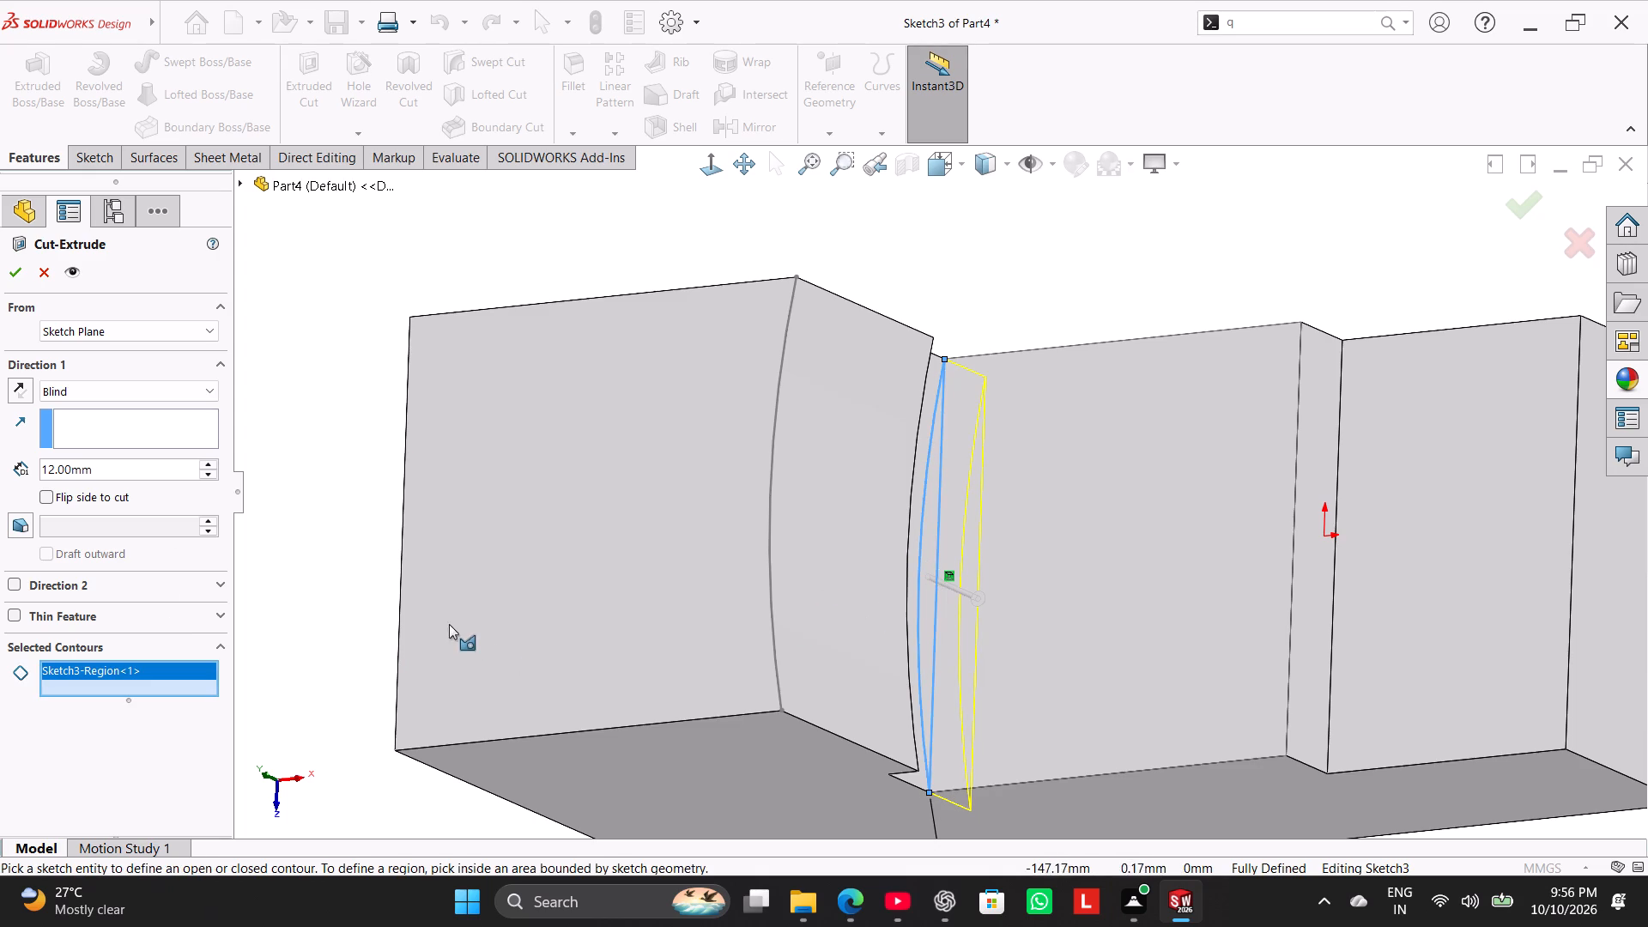
# Reverse the cut direction, set its end condition to Up To Surface at the upper block's overhanging underside, and create the cut.
pyautogui.moveTo(442, 594); pyautogui.dragTo(455, 294, button='middle')
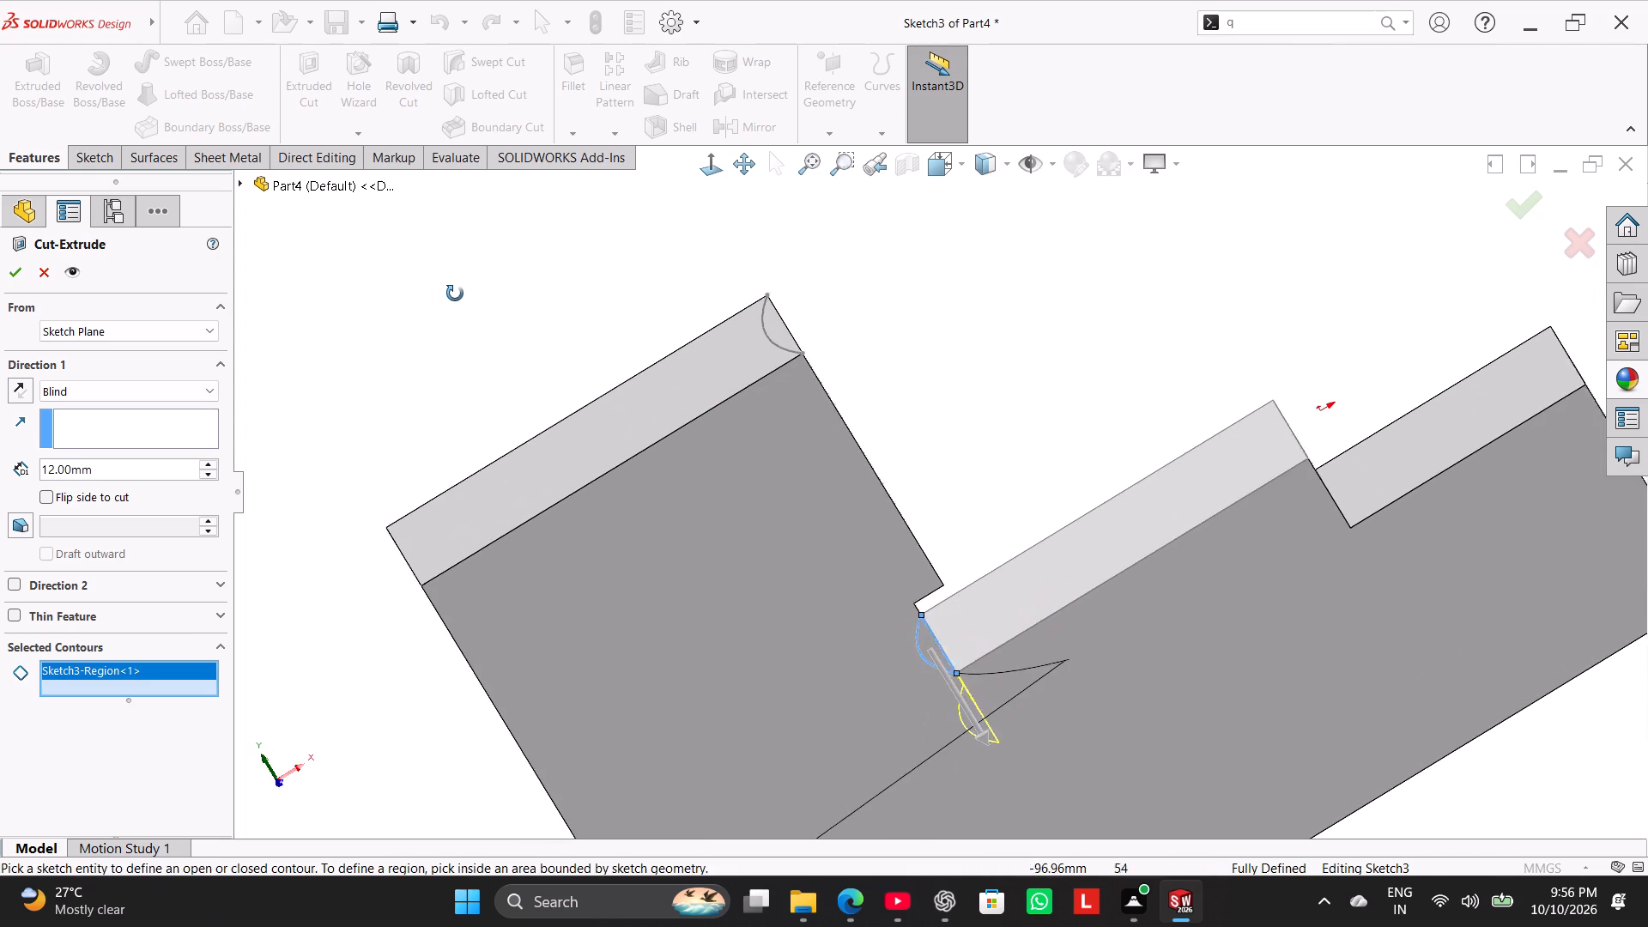
pyautogui.moveTo(455, 294); pyautogui.dragTo(398, 353, button='middle')
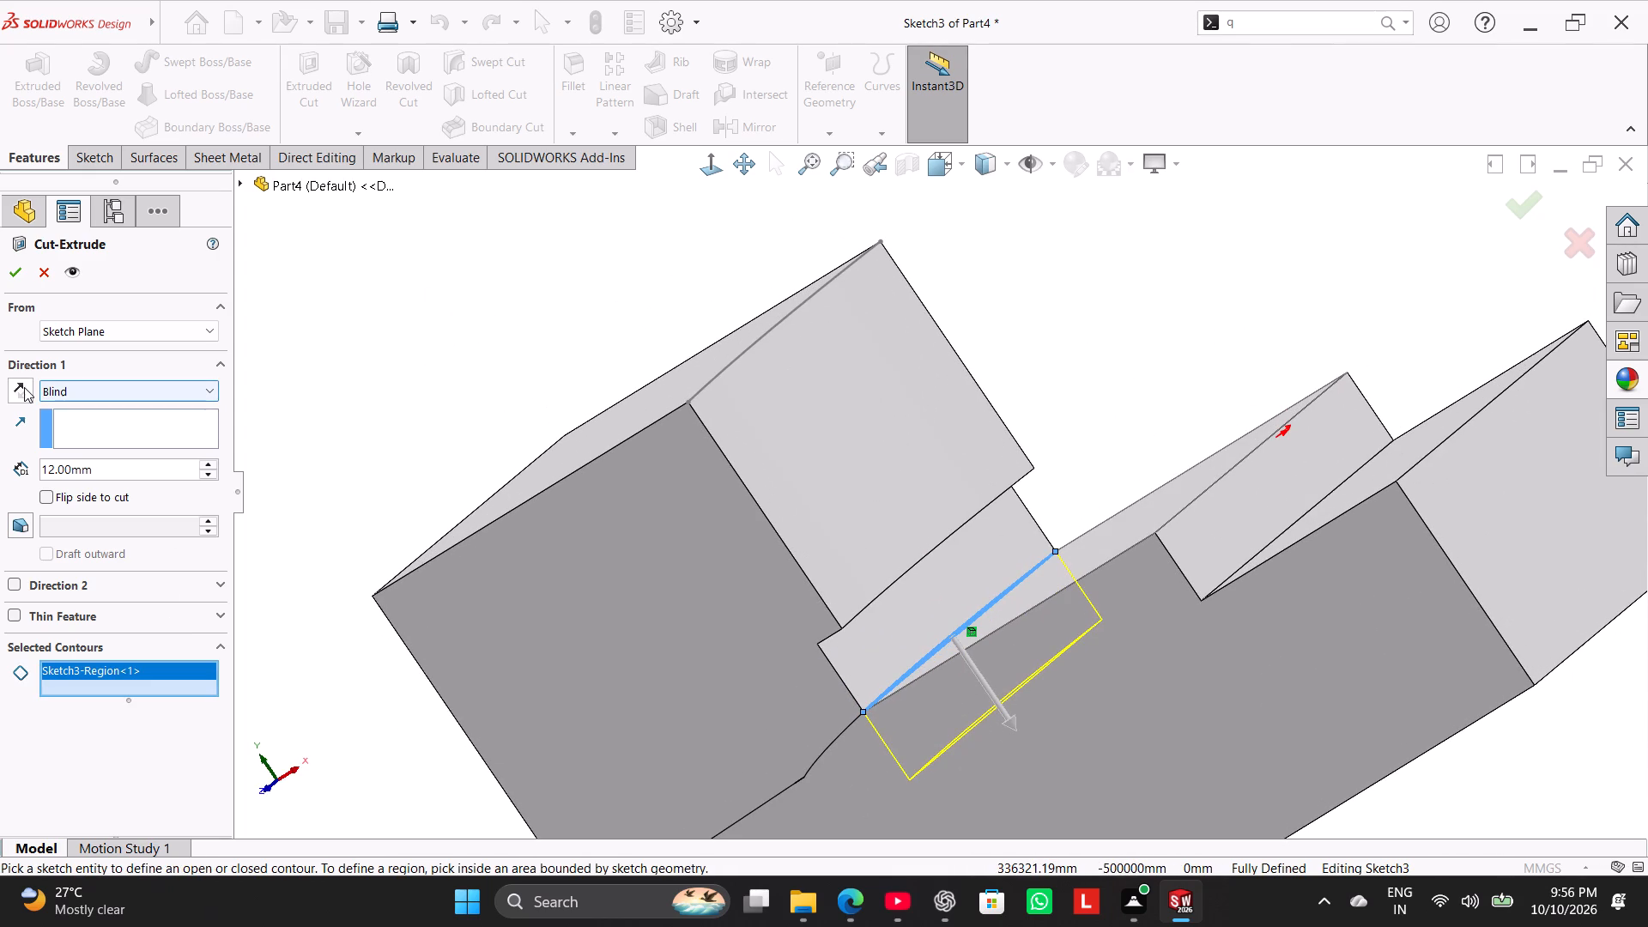
pyautogui.click(24, 387)
pyautogui.click(93, 392)
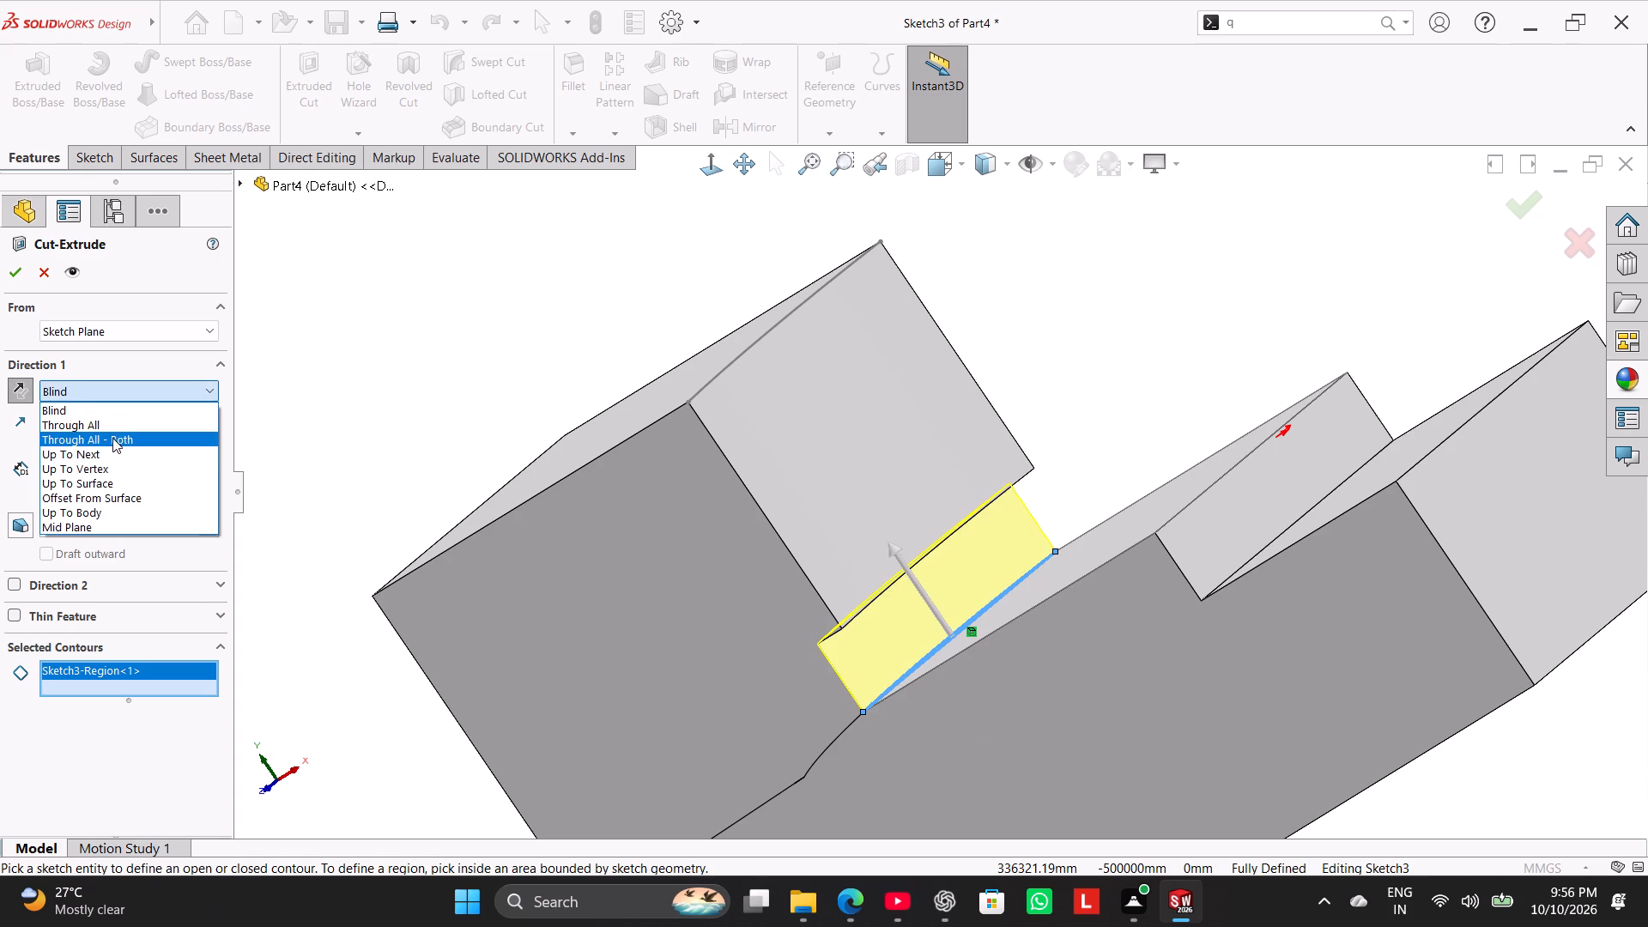
pyautogui.click(117, 451)
pyautogui.click(165, 397)
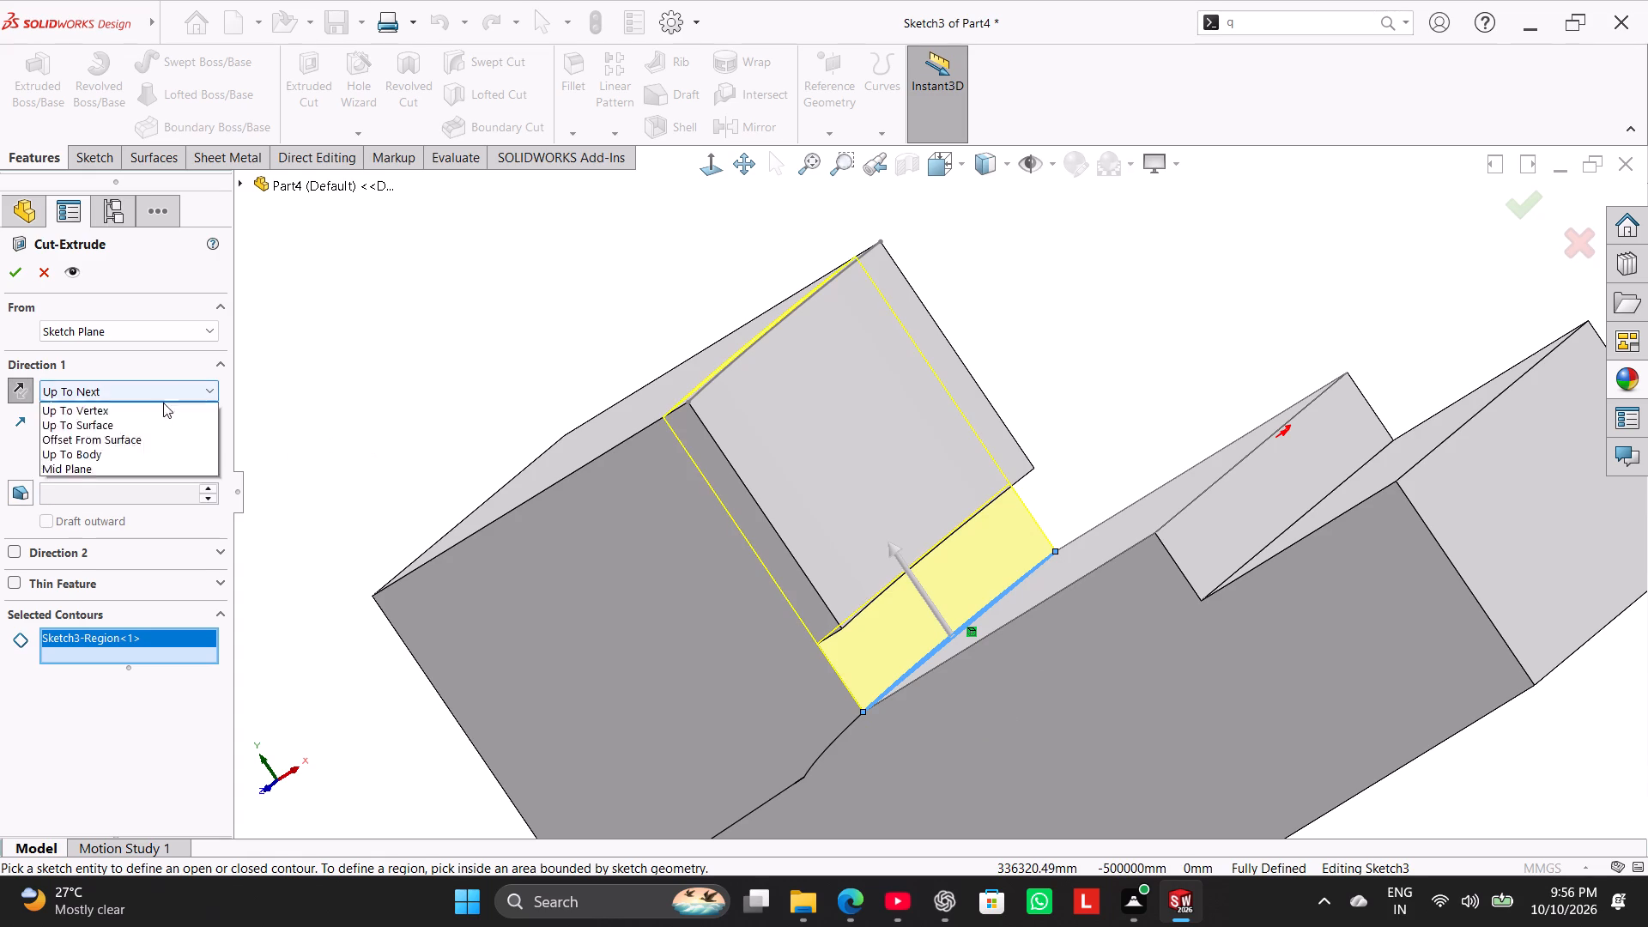
pyautogui.click(141, 481)
pyautogui.moveTo(427, 417); pyautogui.dragTo(427, 324, button='middle')
pyautogui.click(840, 544)
pyautogui.moveTo(512, 354); pyautogui.dragTo(530, 474, button='middle')
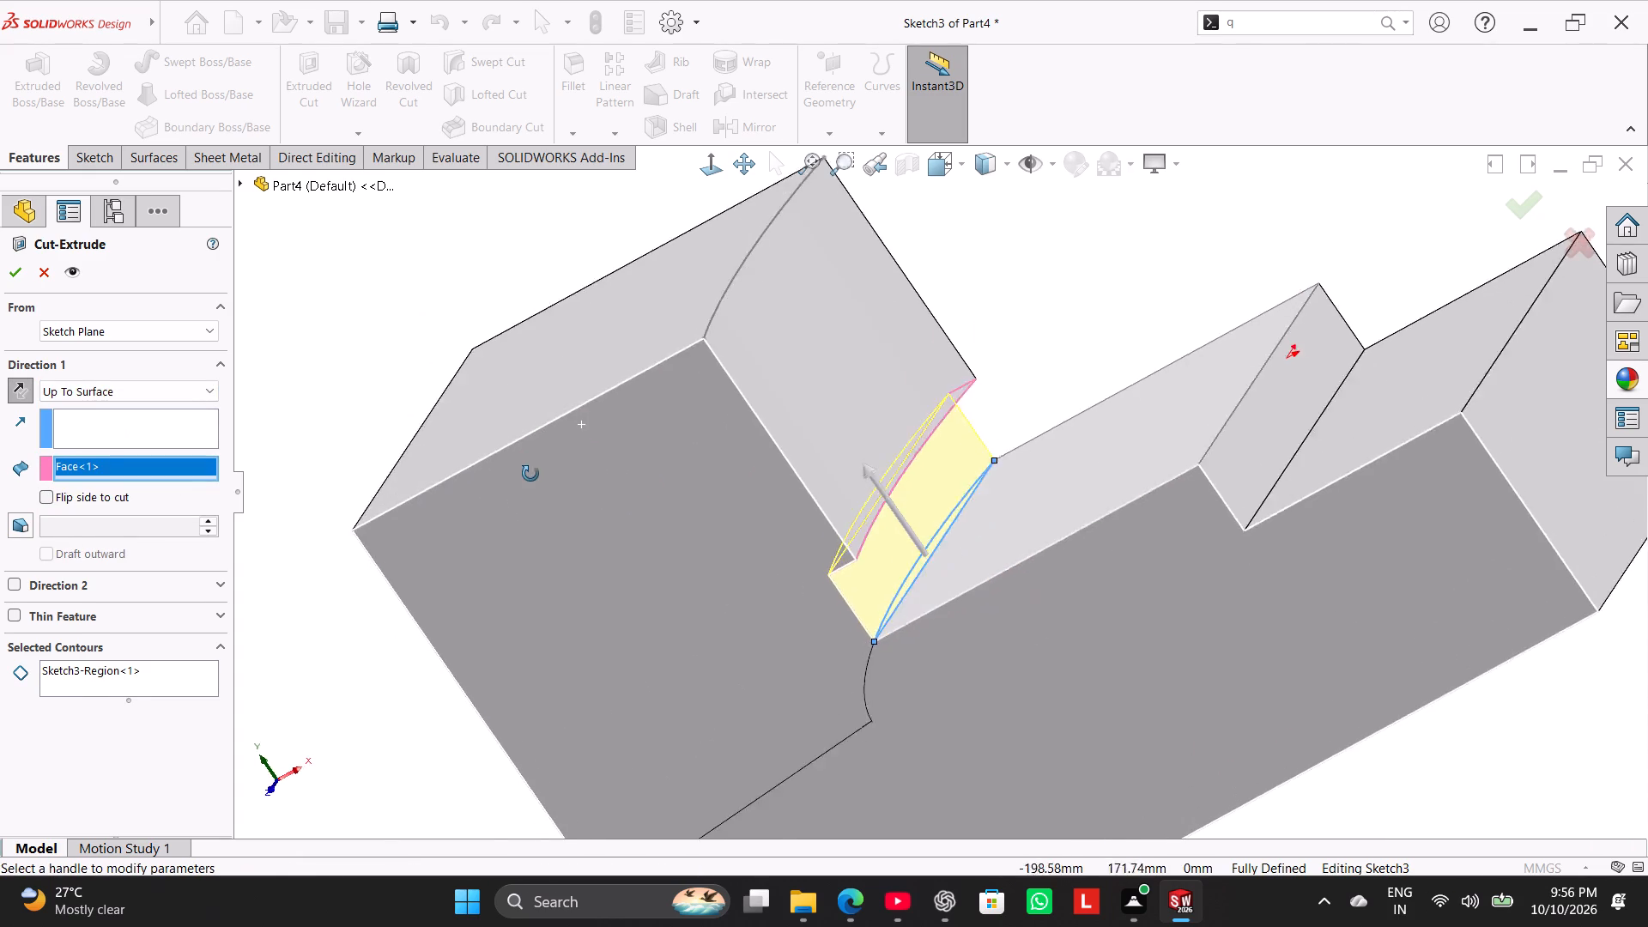
pyautogui.moveTo(530, 474); pyautogui.dragTo(533, 509, button='middle')
pyautogui.click(20, 280)
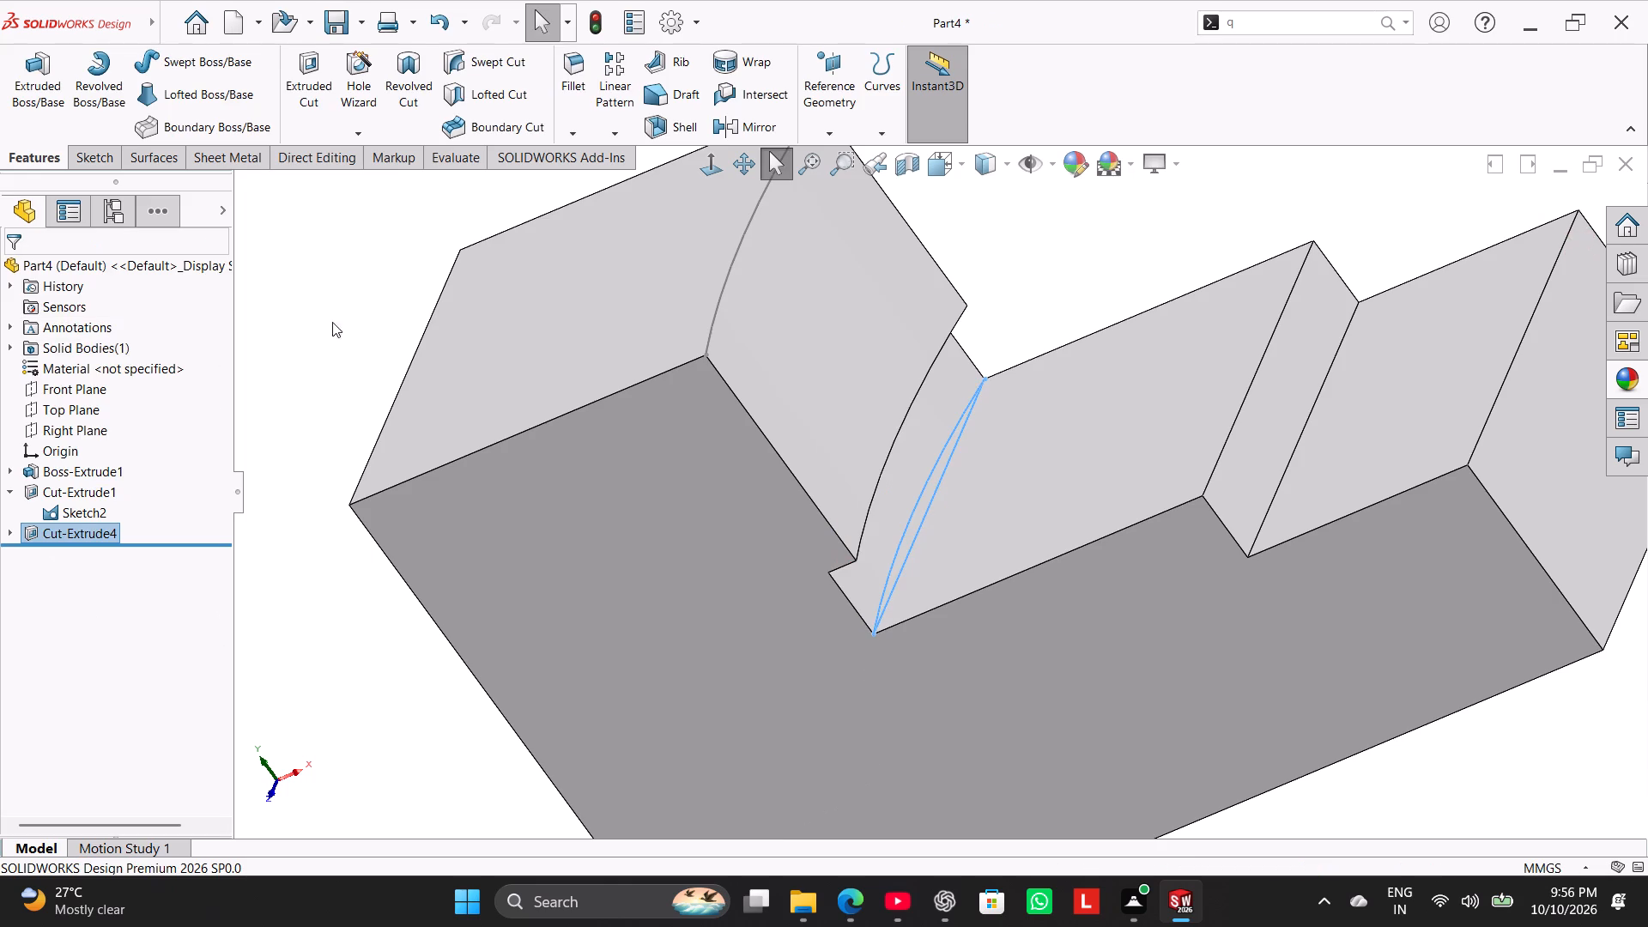
# Examine the new curved undercut between the upper block and the middle step from several angles.
pyautogui.moveTo(386, 360); pyautogui.dragTo(371, 286, button='middle')
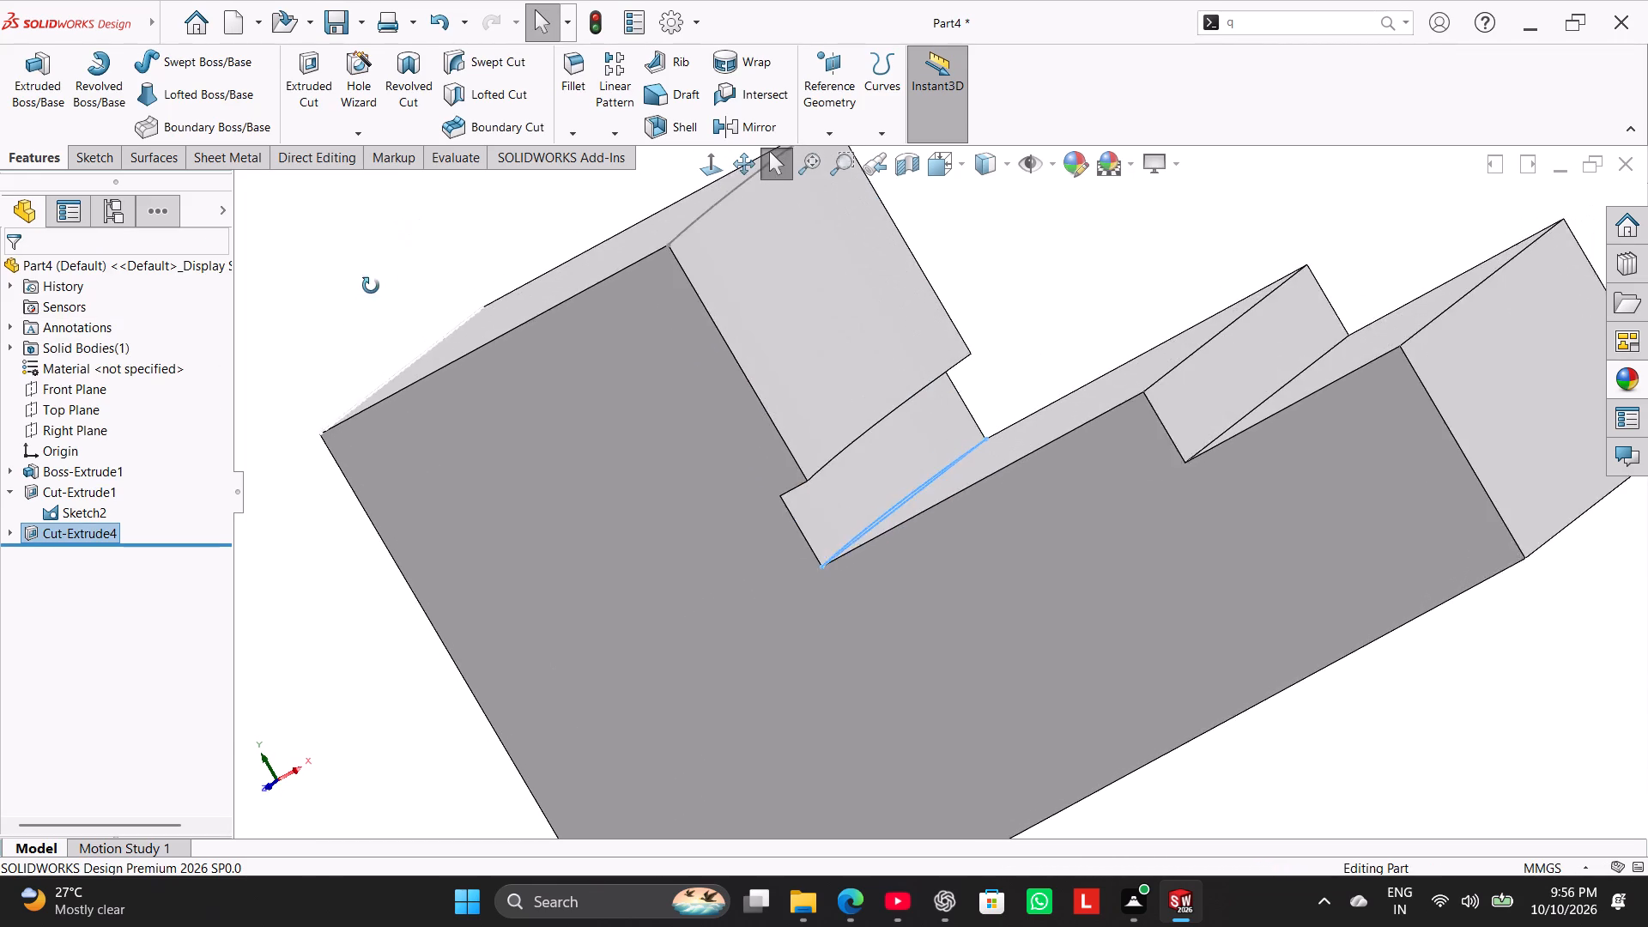
pyautogui.moveTo(371, 286); pyautogui.dragTo(375, 329, button='middle')
pyautogui.click(349, 321)
pyautogui.moveTo(626, 400); pyautogui.dragTo(628, 484, button='middle')
pyautogui.click(1004, 347)
pyautogui.scroll(1, 1062, 336)
pyautogui.click(954, 256)
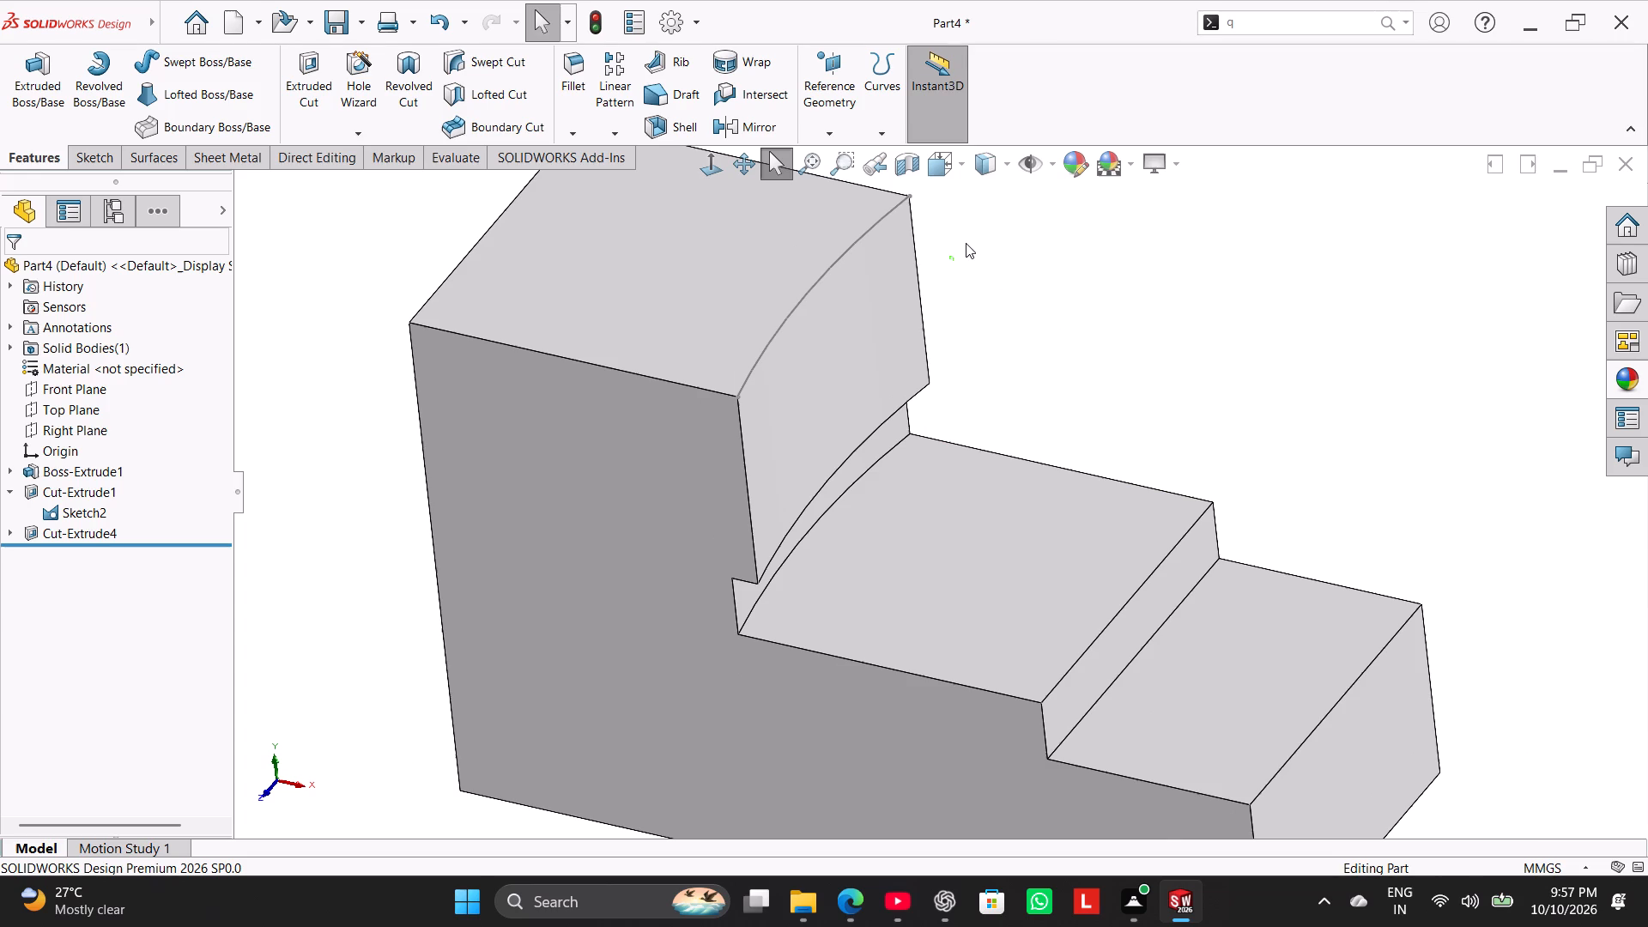
pyautogui.moveTo(1079, 327); pyautogui.dragTo(913, 268, button='middle')
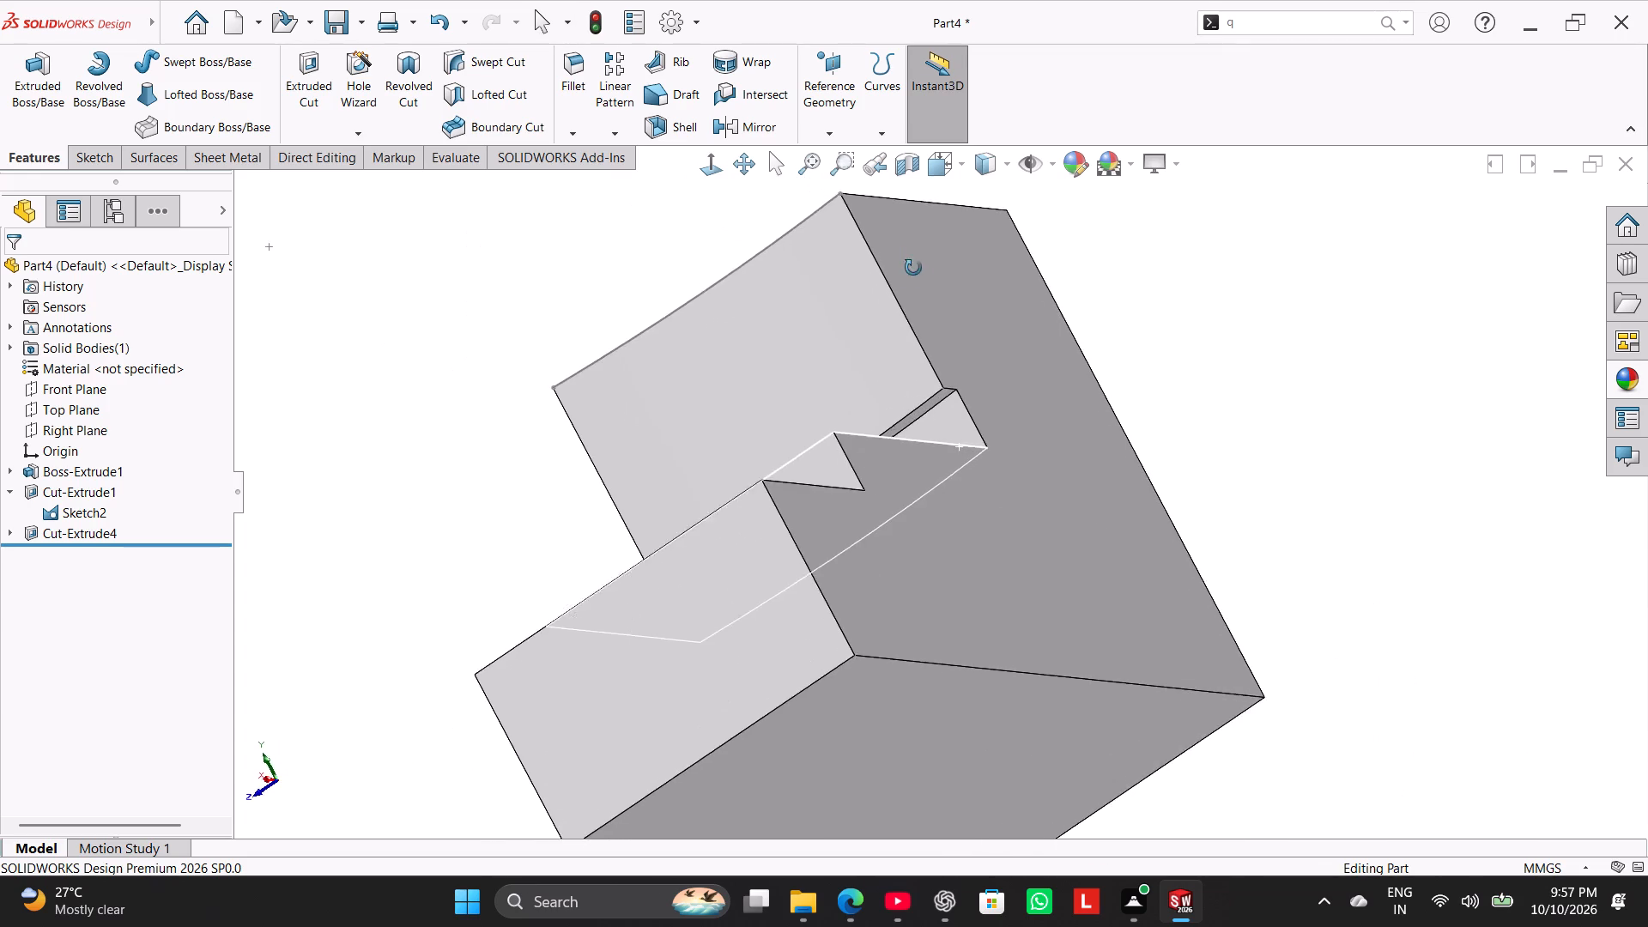
pyautogui.moveTo(913, 268); pyautogui.dragTo(1067, 466, button='middle')
pyautogui.scroll(1, 893, 408)
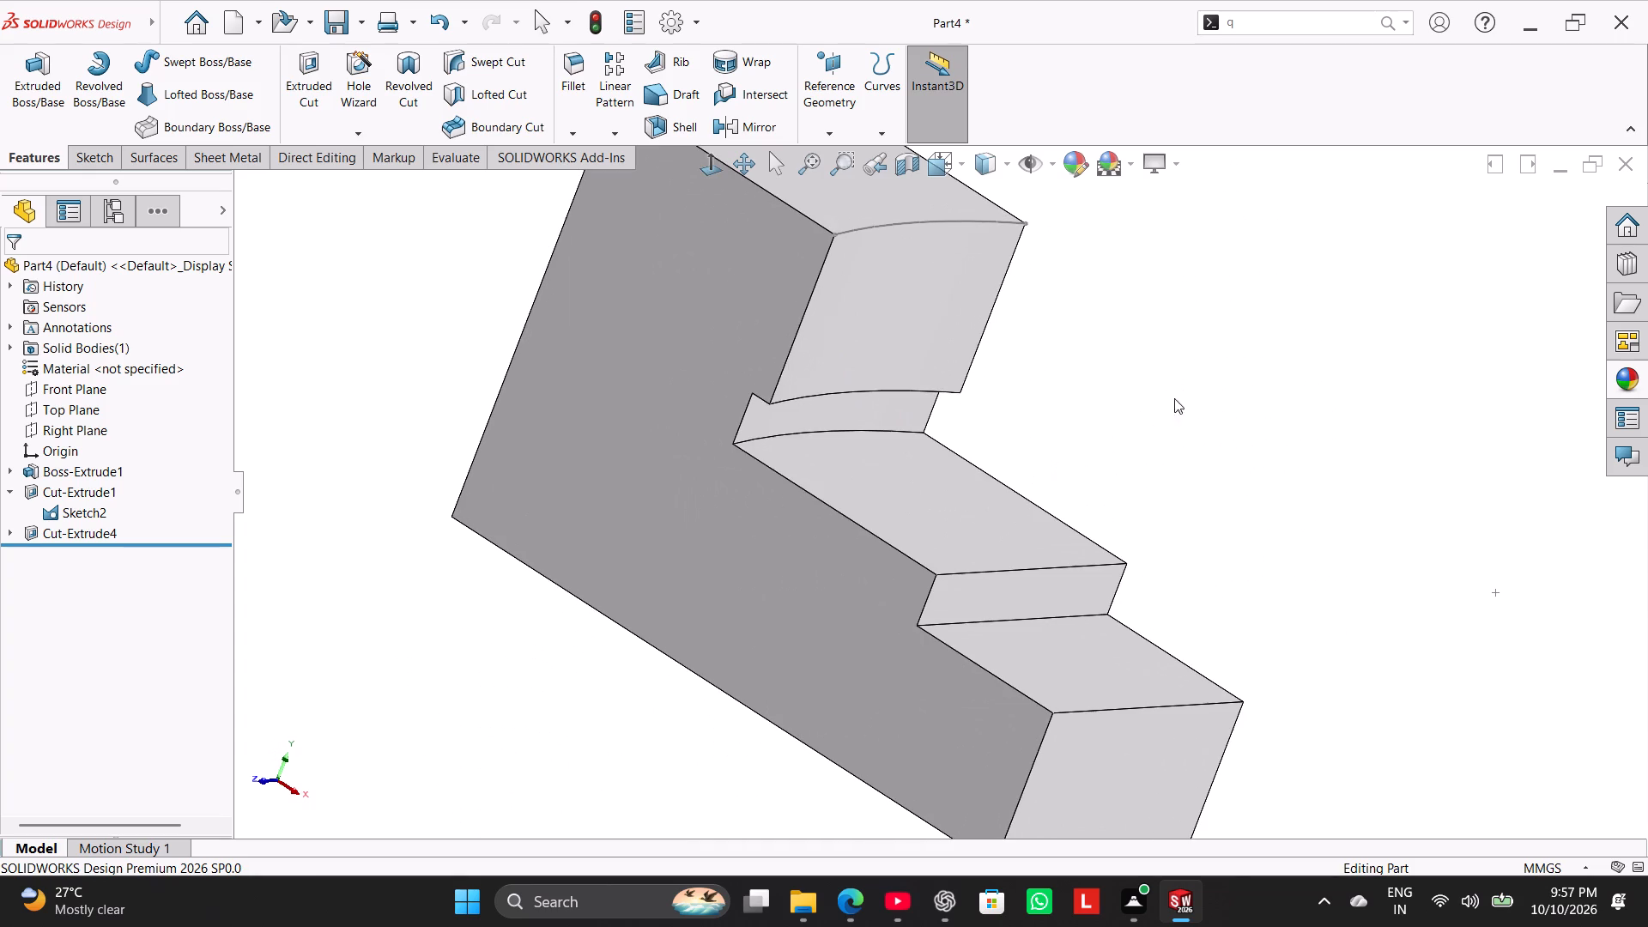
pyautogui.click(1191, 378)
pyautogui.scroll(3, 1094, 376)
pyautogui.moveTo(1108, 399); pyautogui.dragTo(1116, 416, button='middle')
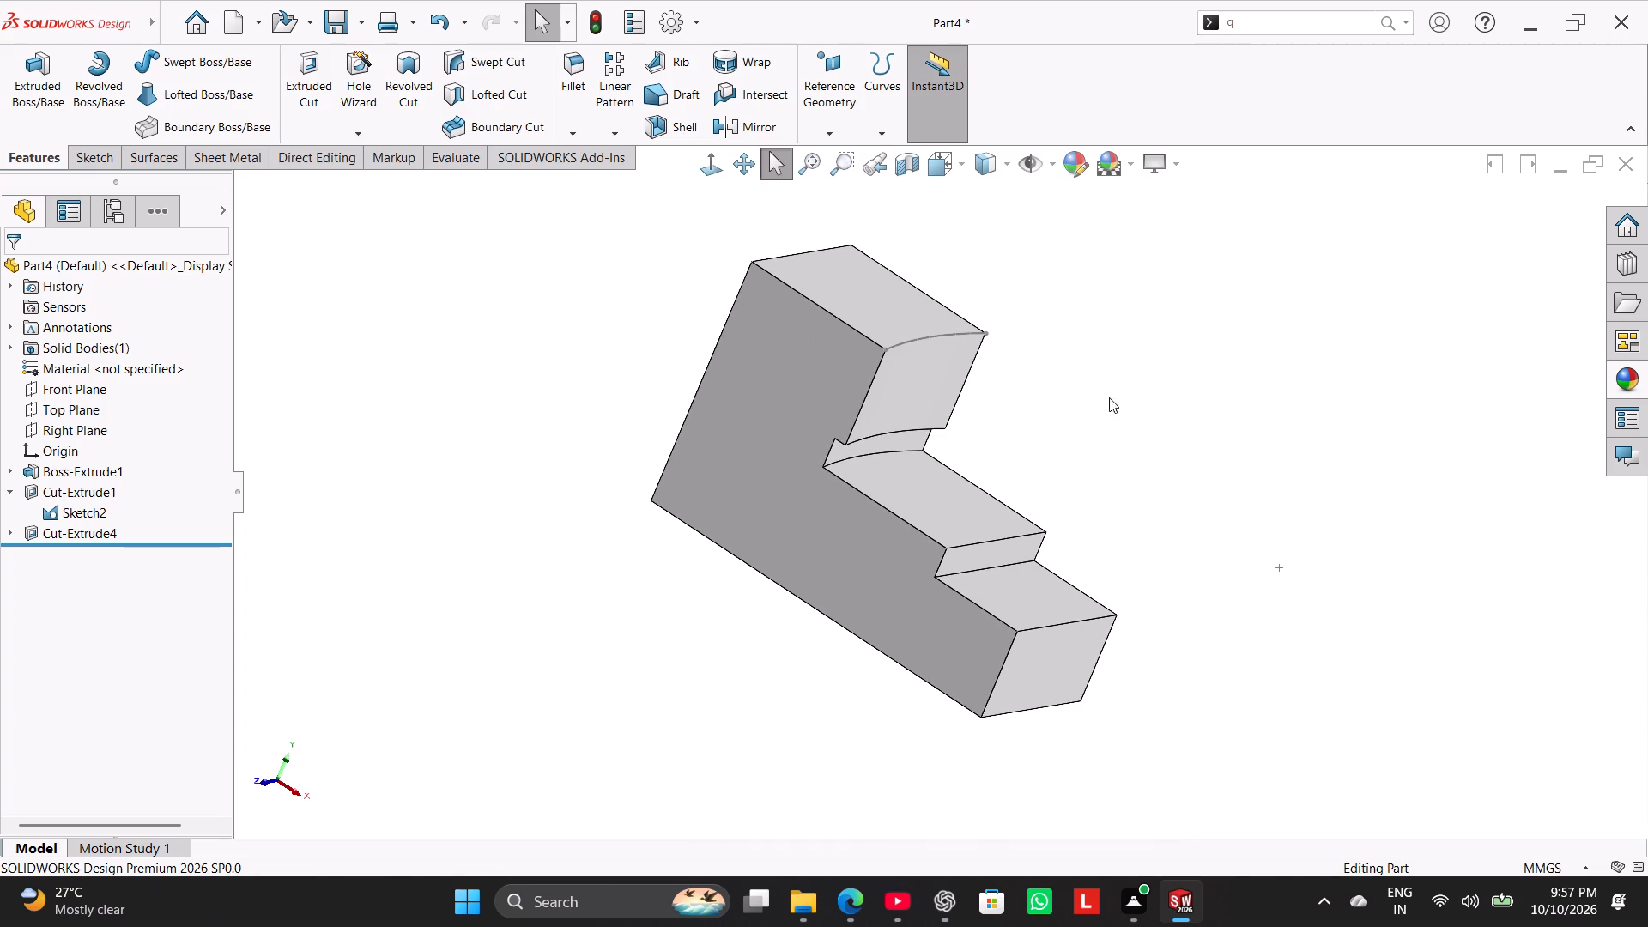
# Examine the undercut in a section view through the Front Plane and leave the section view.
pyautogui.click(902, 176)
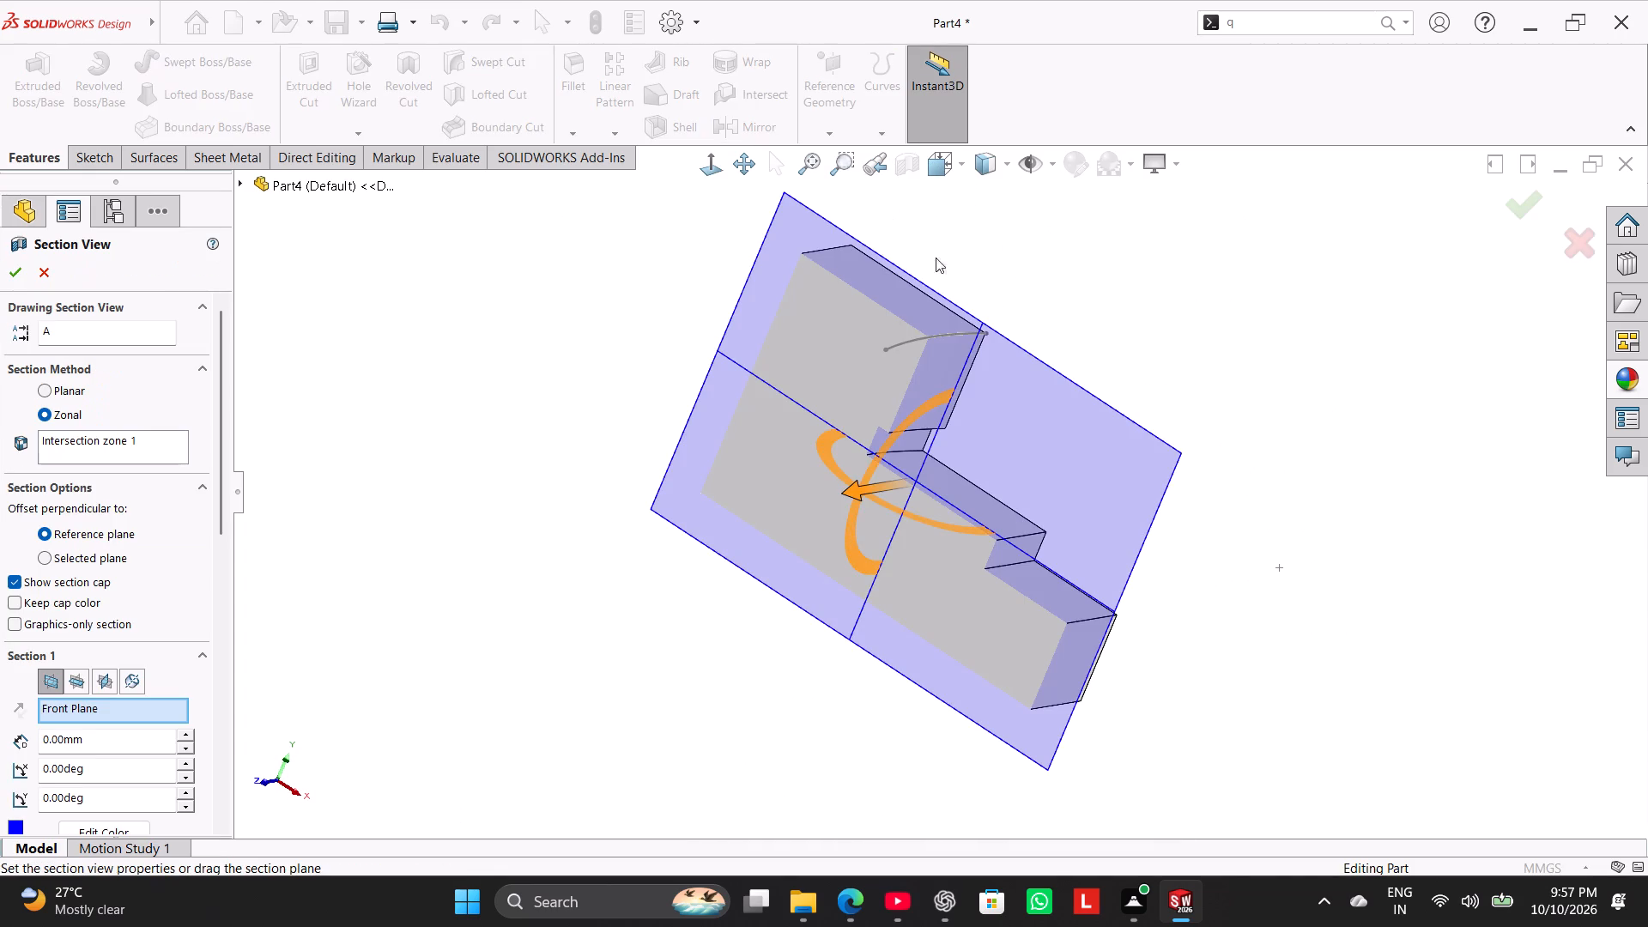
pyautogui.moveTo(1051, 255); pyautogui.dragTo(1115, 286, button='middle')
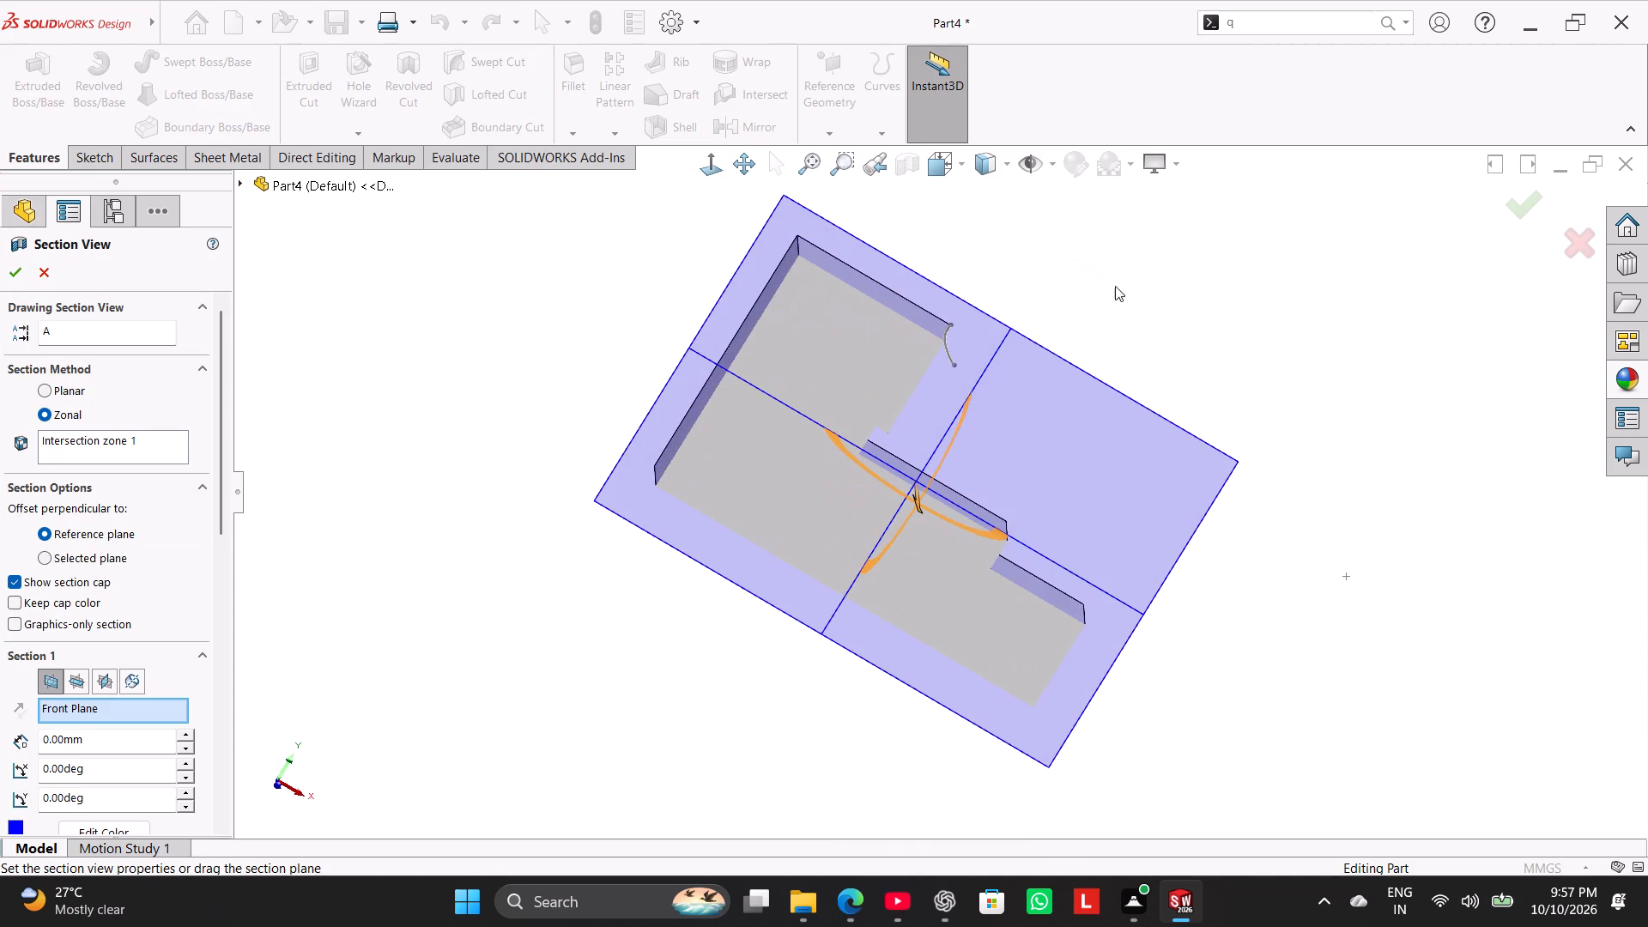
pyautogui.click(718, 170)
pyautogui.click(496, 337)
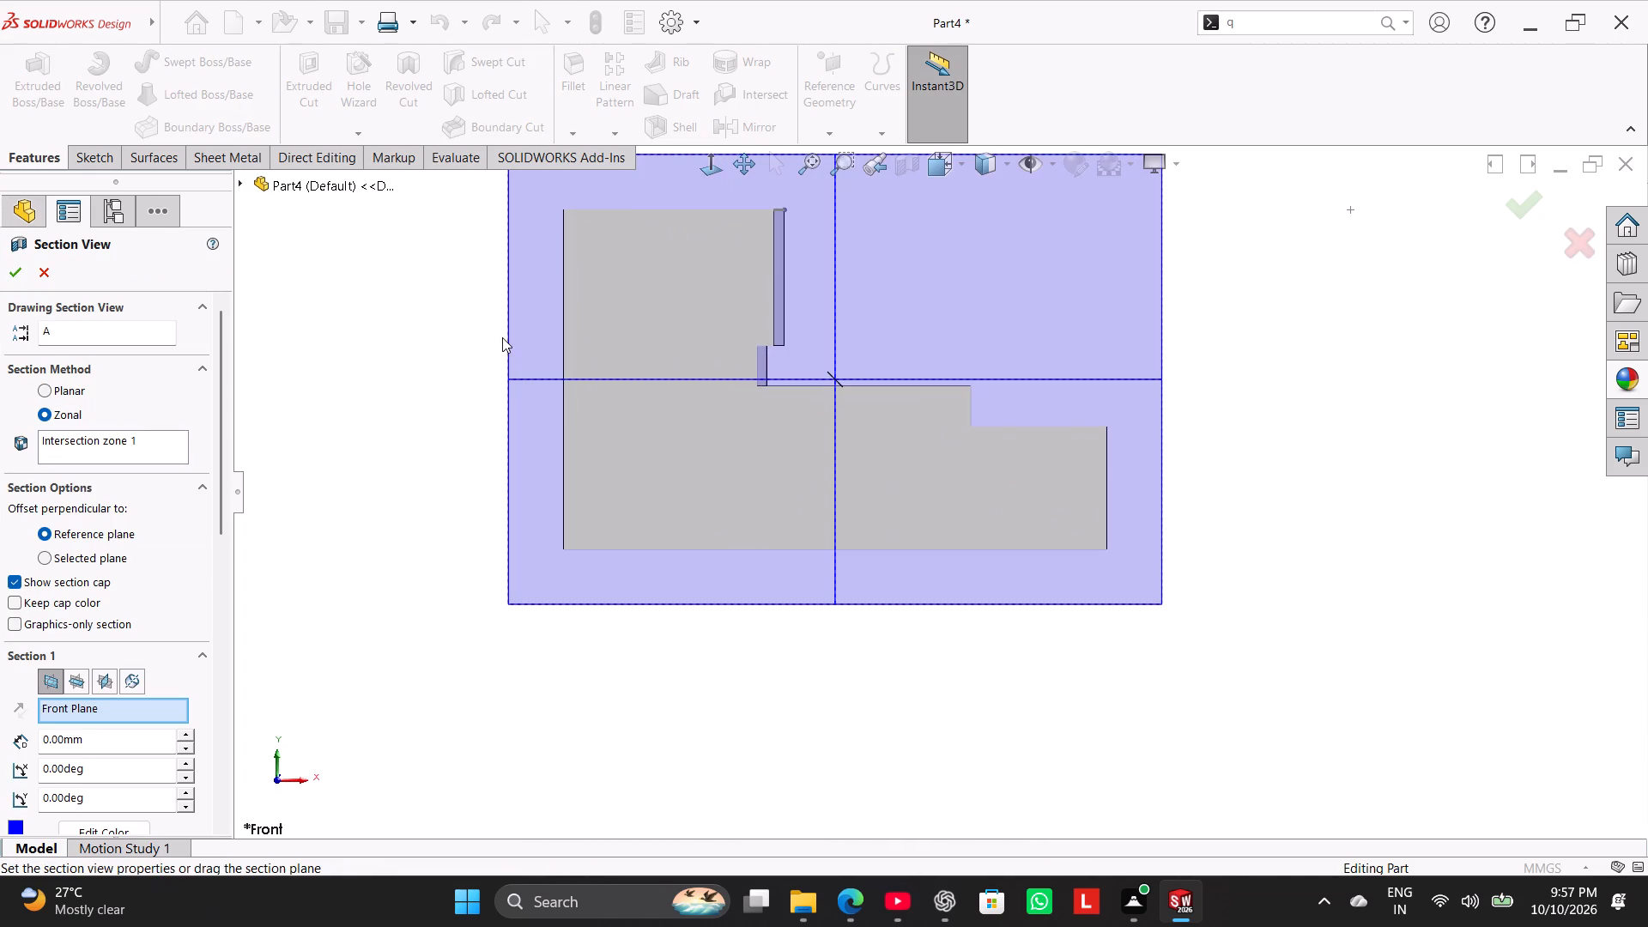
pyautogui.moveTo(869, 286); pyautogui.dragTo(849, 445, button='middle')
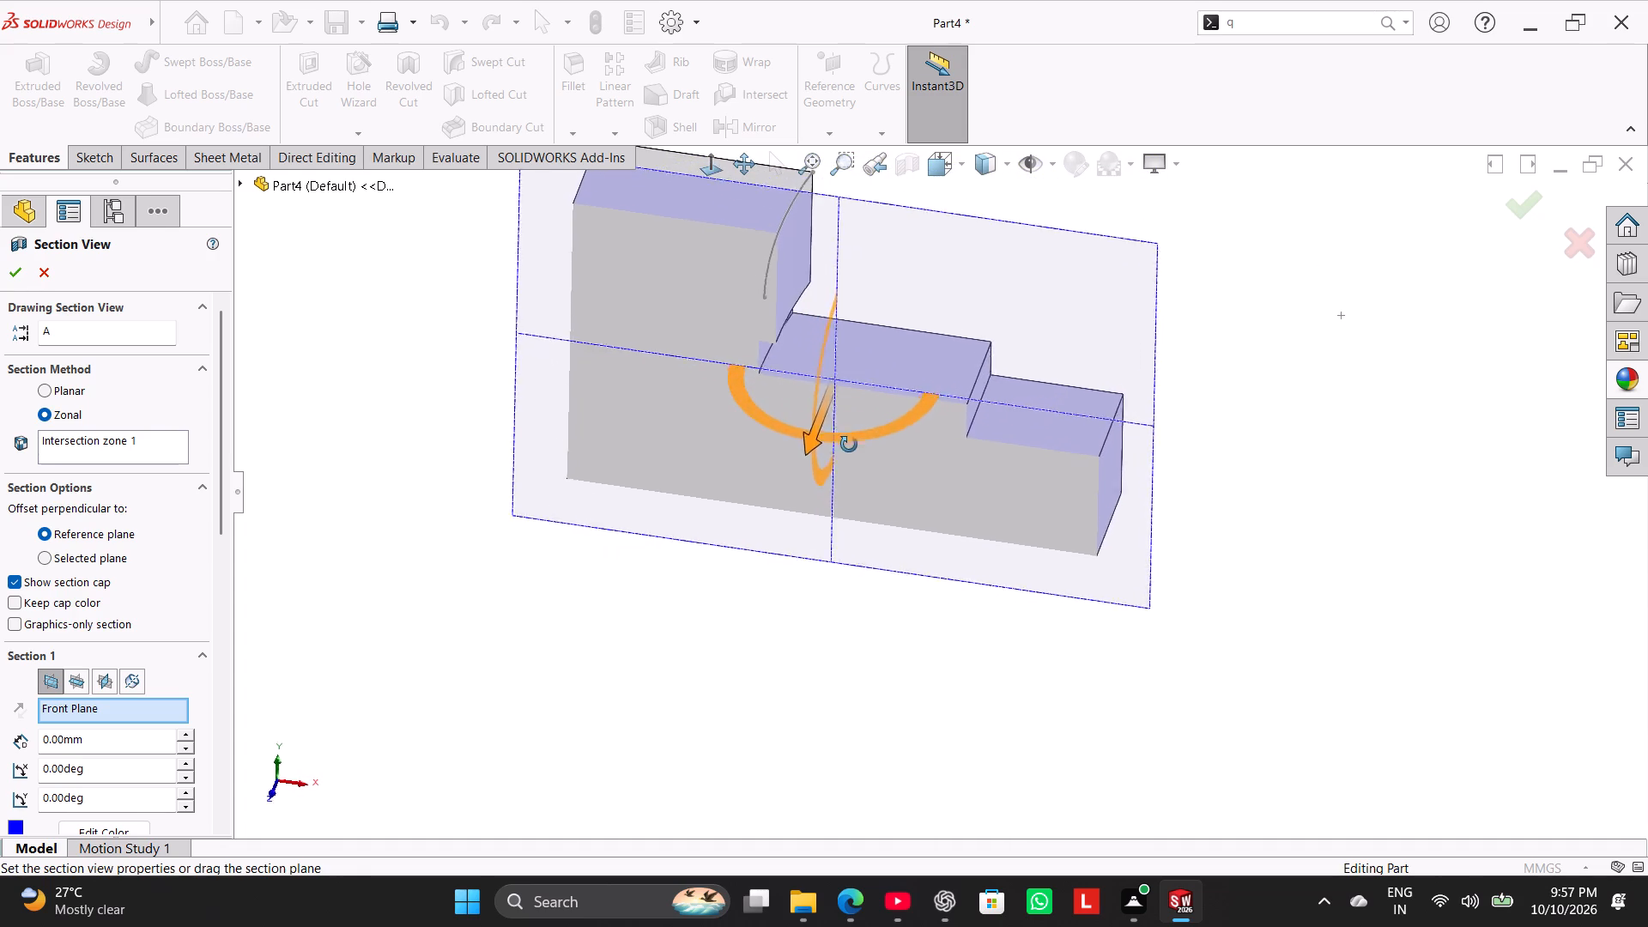
pyautogui.moveTo(849, 445); pyautogui.dragTo(848, 447, button='middle')
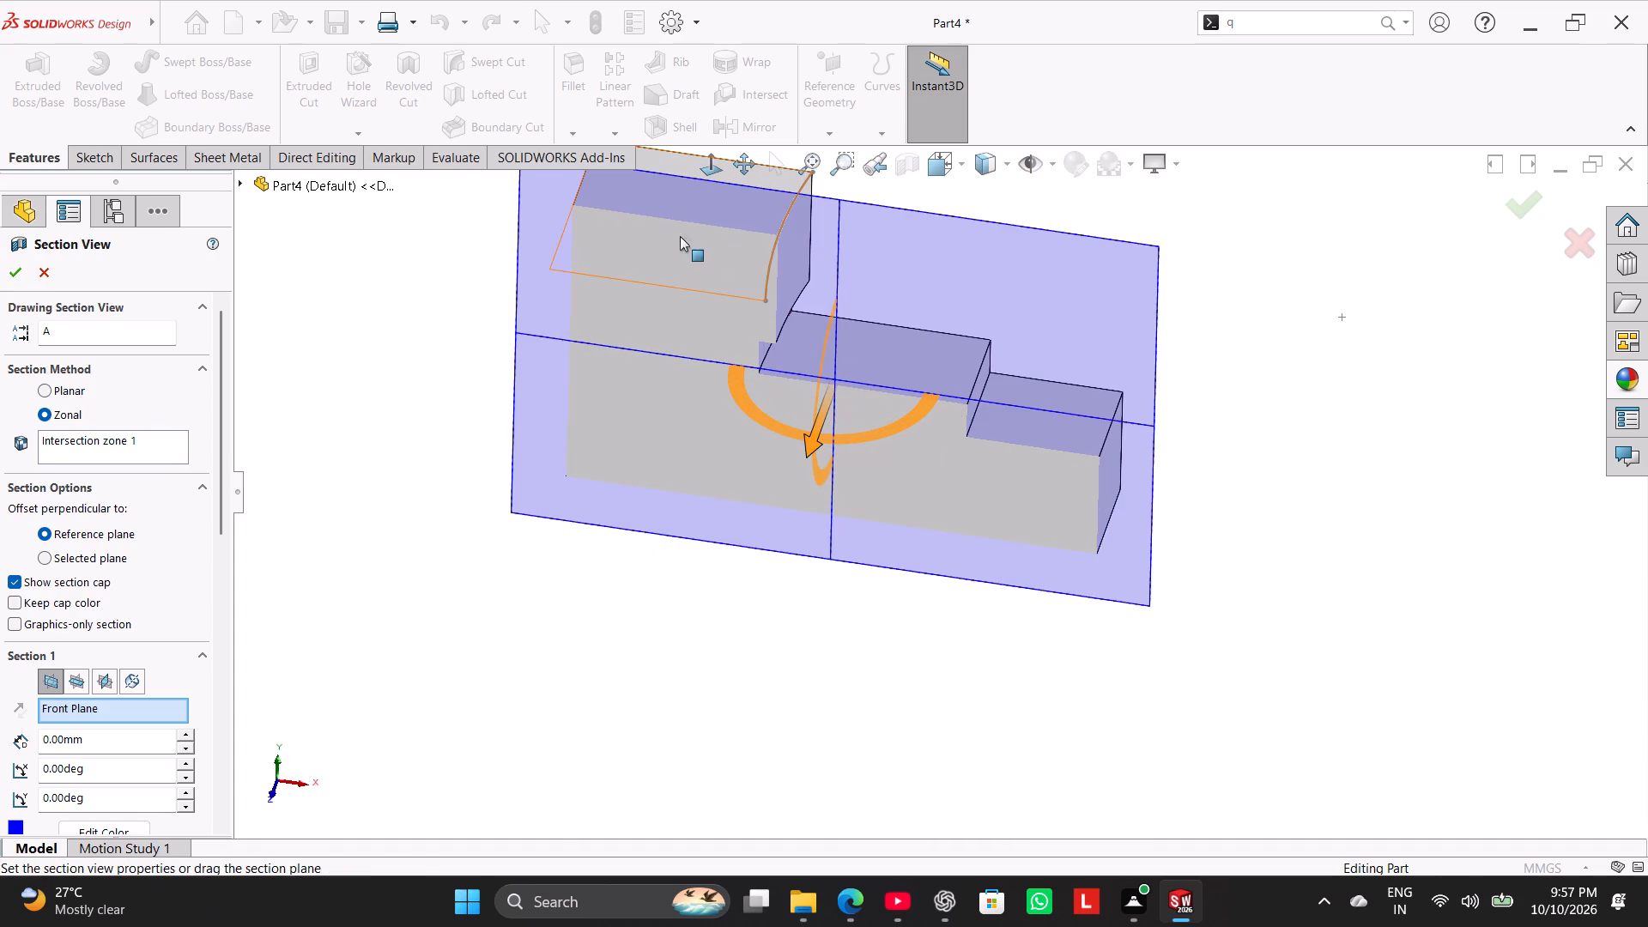
pyautogui.click(54, 276)
# Examine the undercut and its 175 mm arc sketch on the model, ending in an isometric view.
pyautogui.click(390, 327)
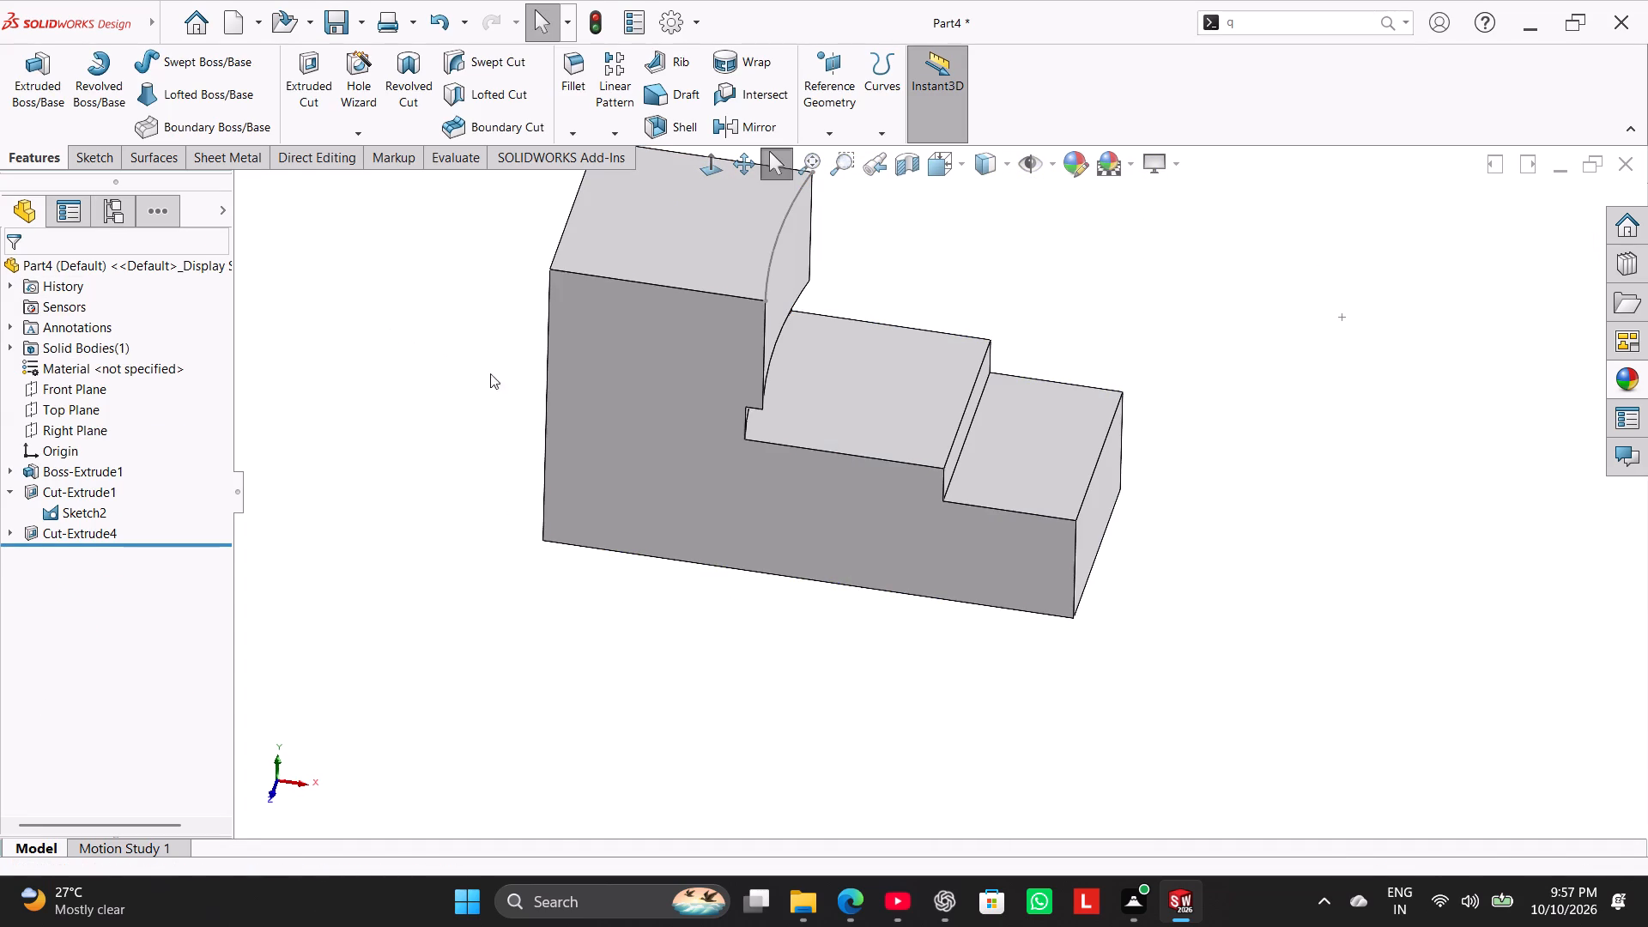
pyautogui.moveTo(1030, 284); pyautogui.dragTo(815, 391, button='middle')
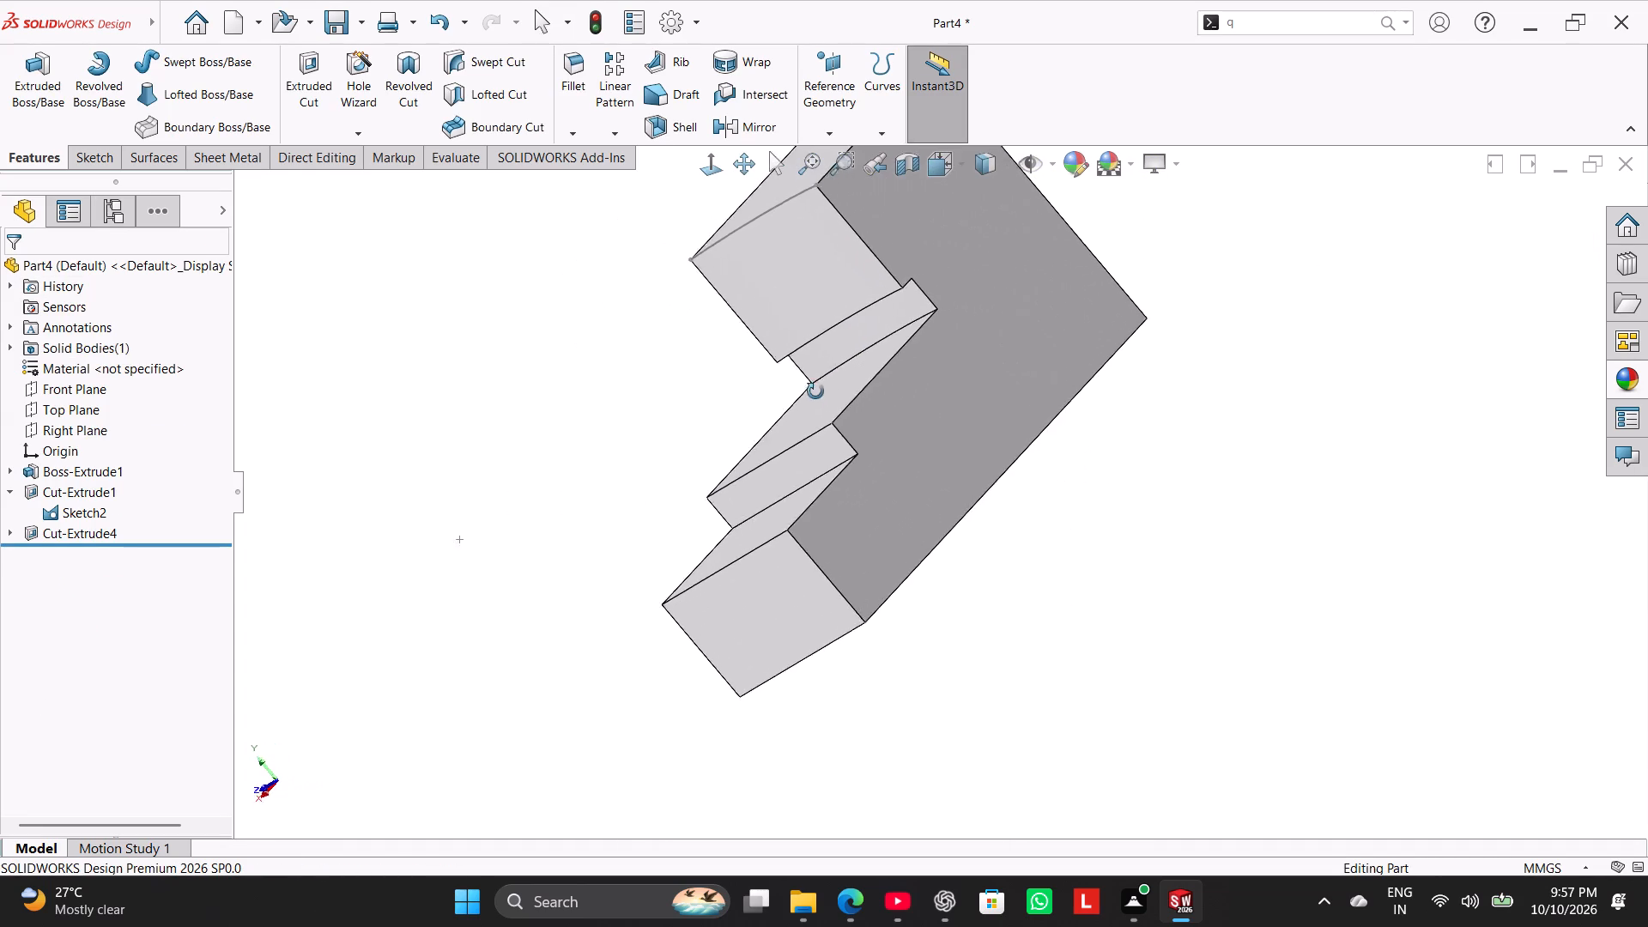
pyautogui.moveTo(815, 391); pyautogui.dragTo(928, 437, button='middle')
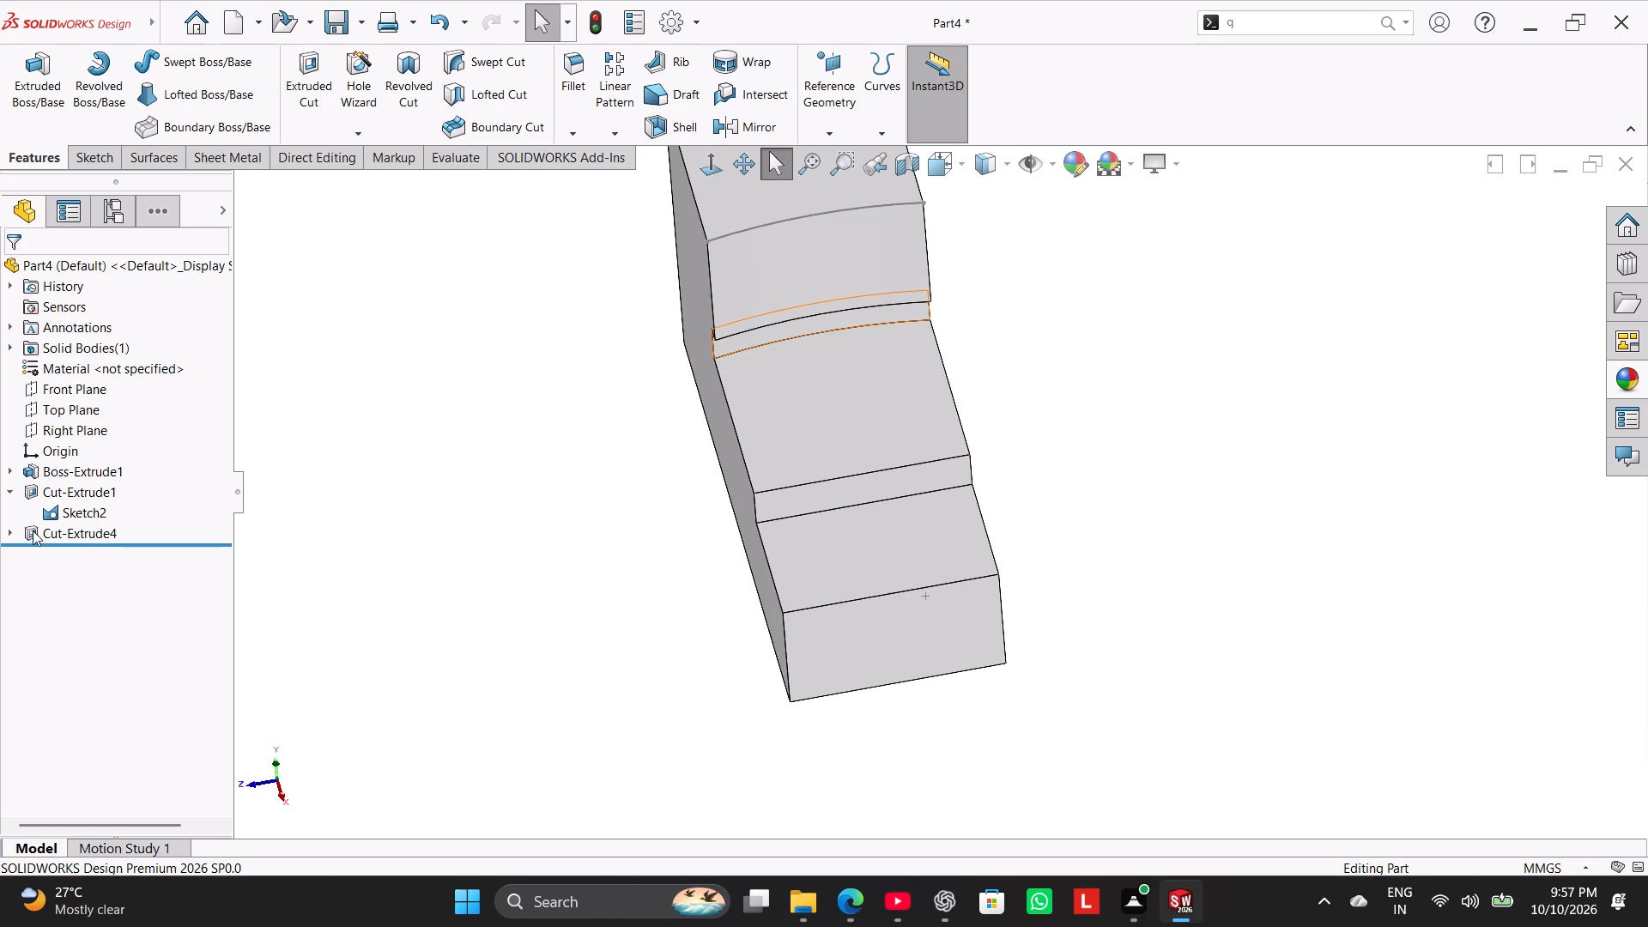
pyautogui.click(21, 530)
pyautogui.click(66, 550)
pyautogui.moveTo(348, 549); pyautogui.dragTo(373, 554, button='middle')
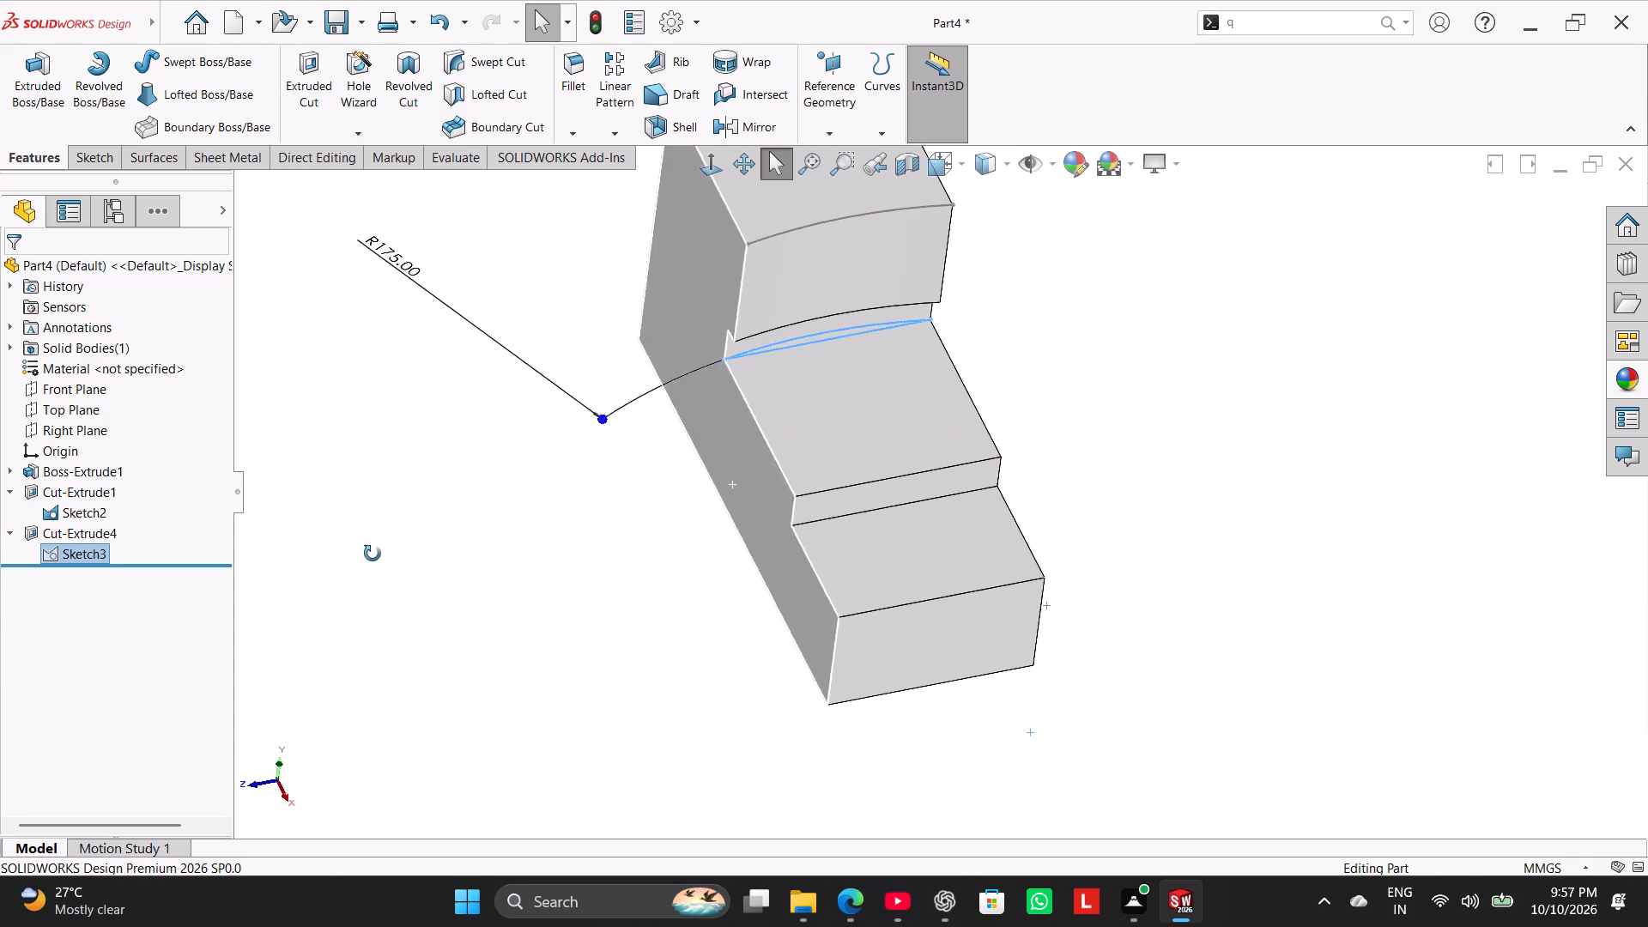
pyautogui.moveTo(373, 554); pyautogui.dragTo(385, 560, button='middle')
pyautogui.click(330, 527)
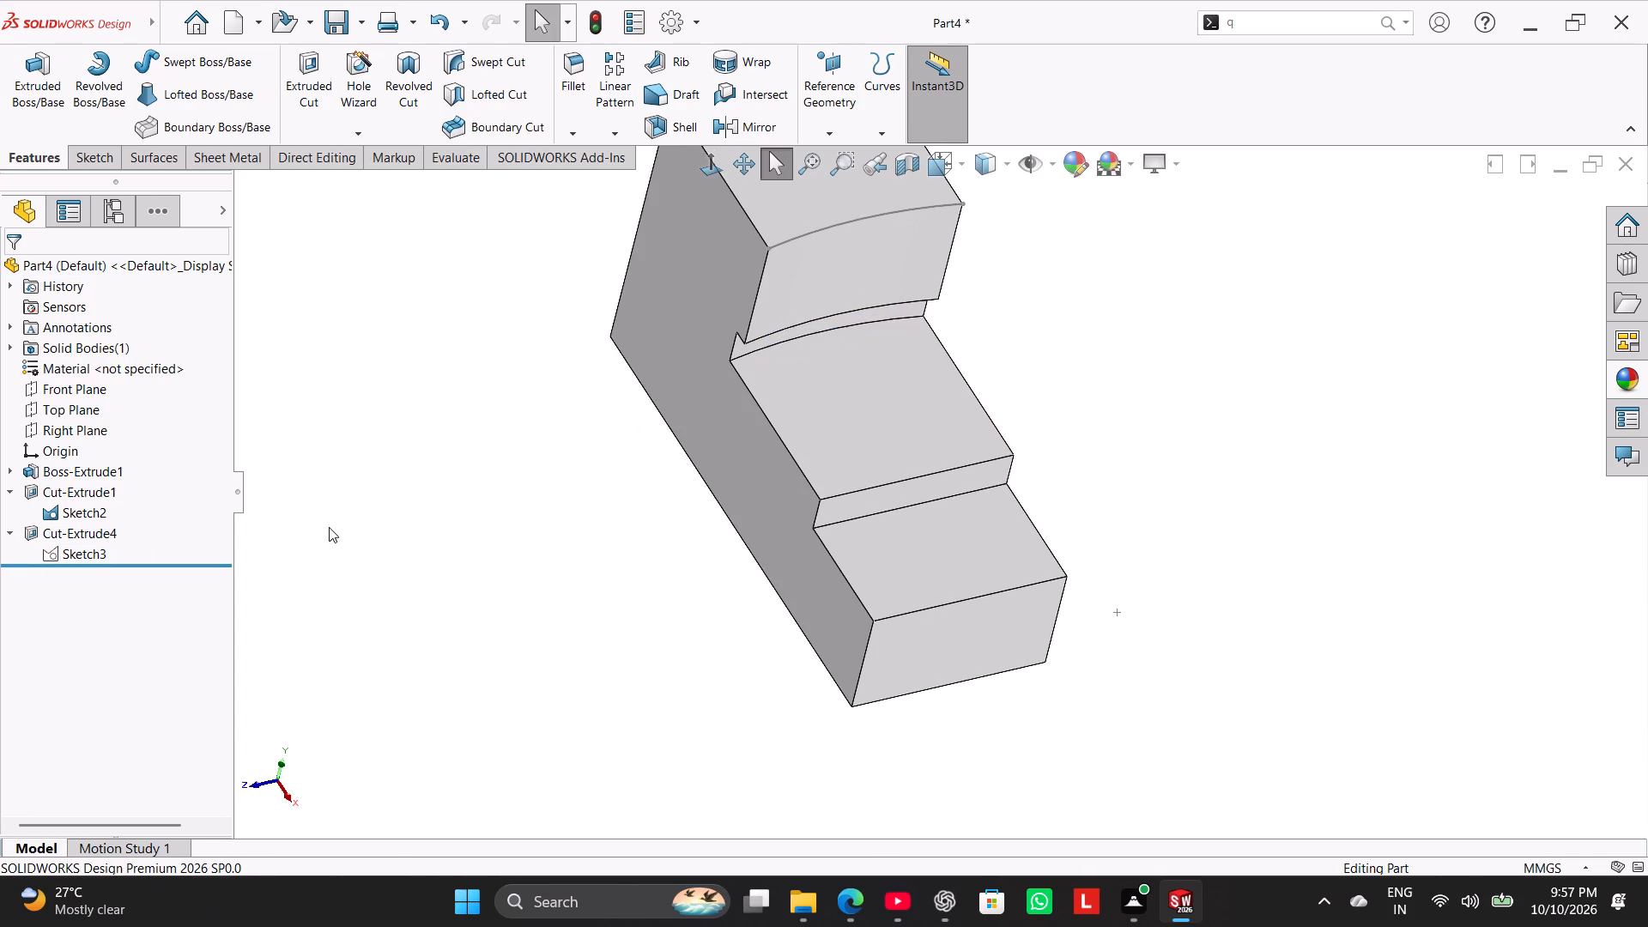
pyautogui.moveTo(440, 518); pyautogui.dragTo(753, 403, button='right')
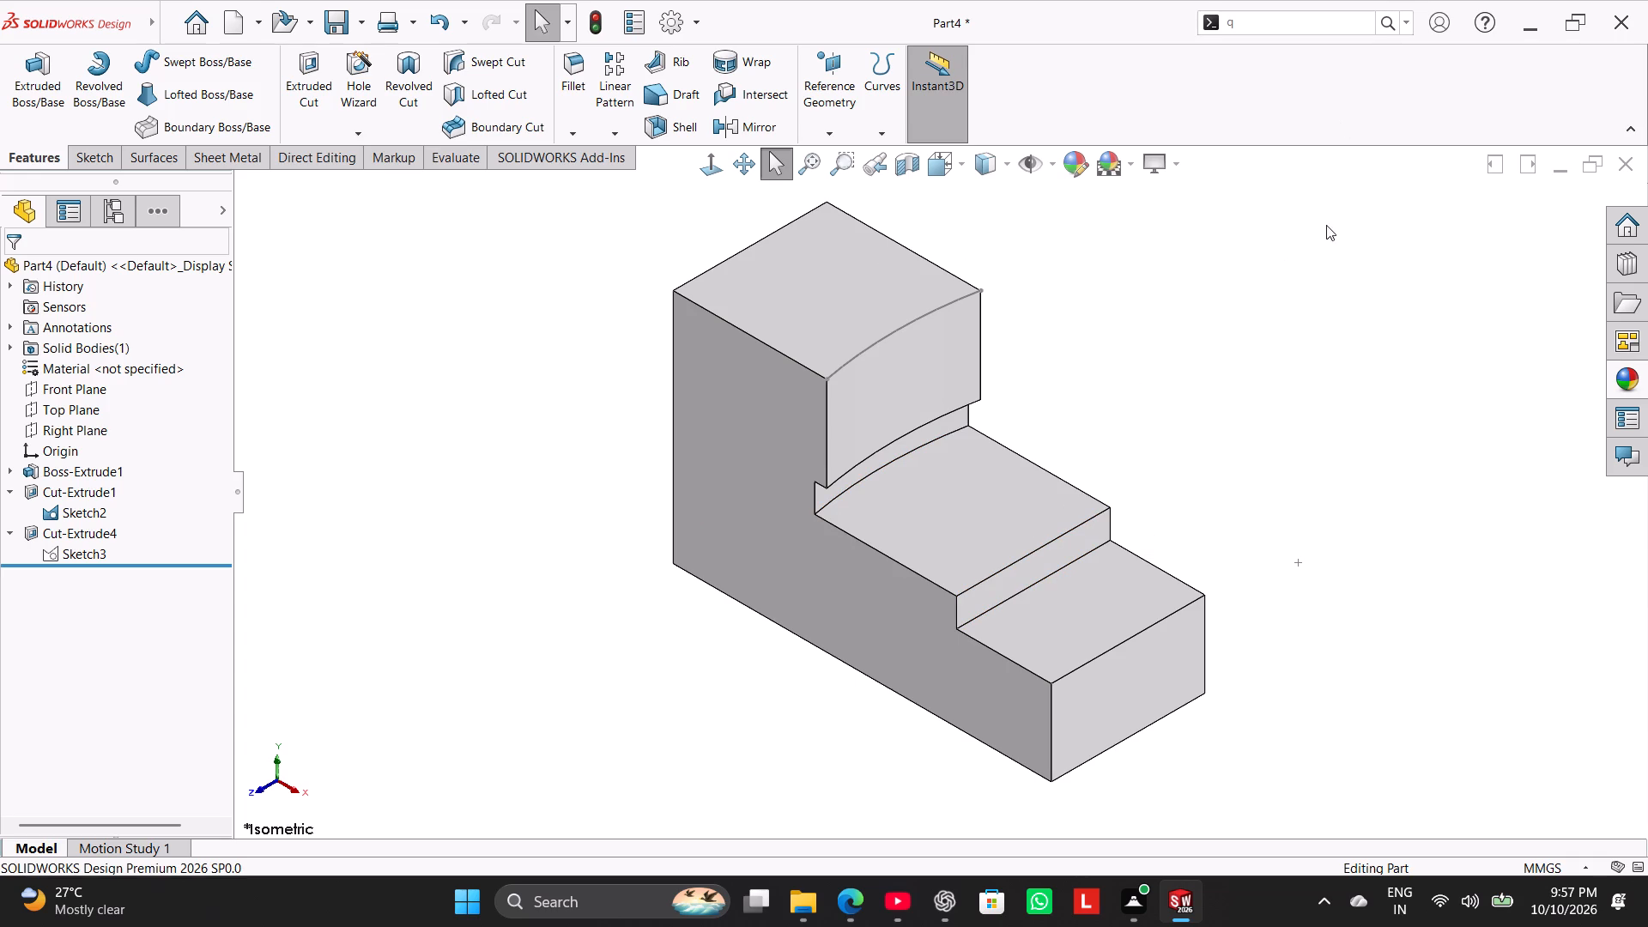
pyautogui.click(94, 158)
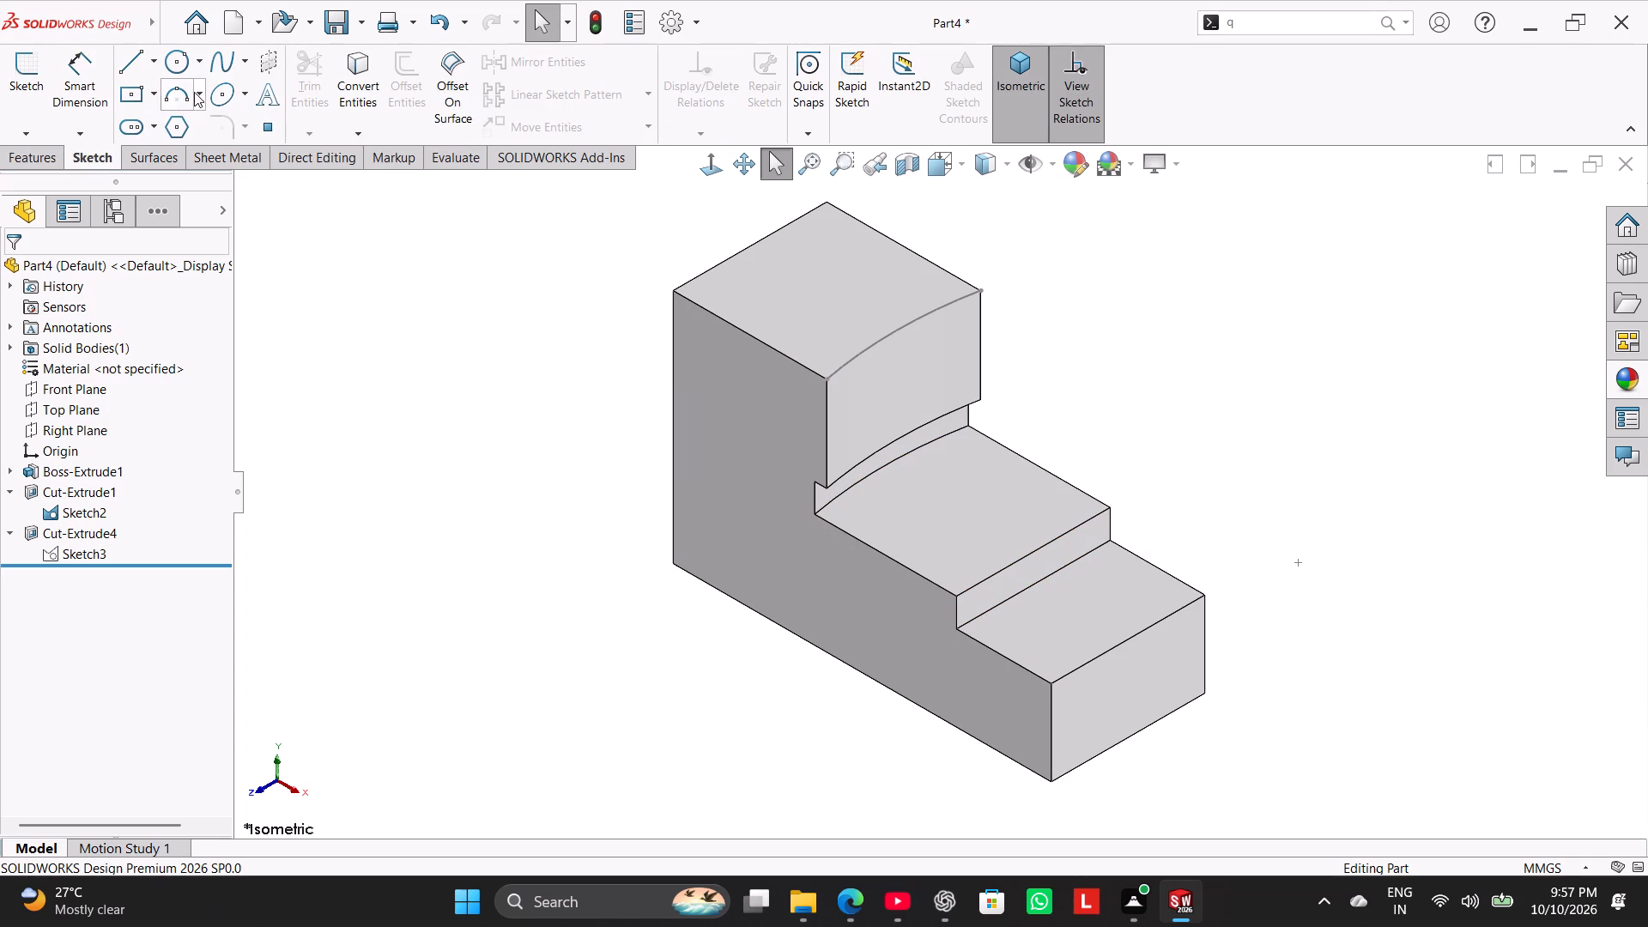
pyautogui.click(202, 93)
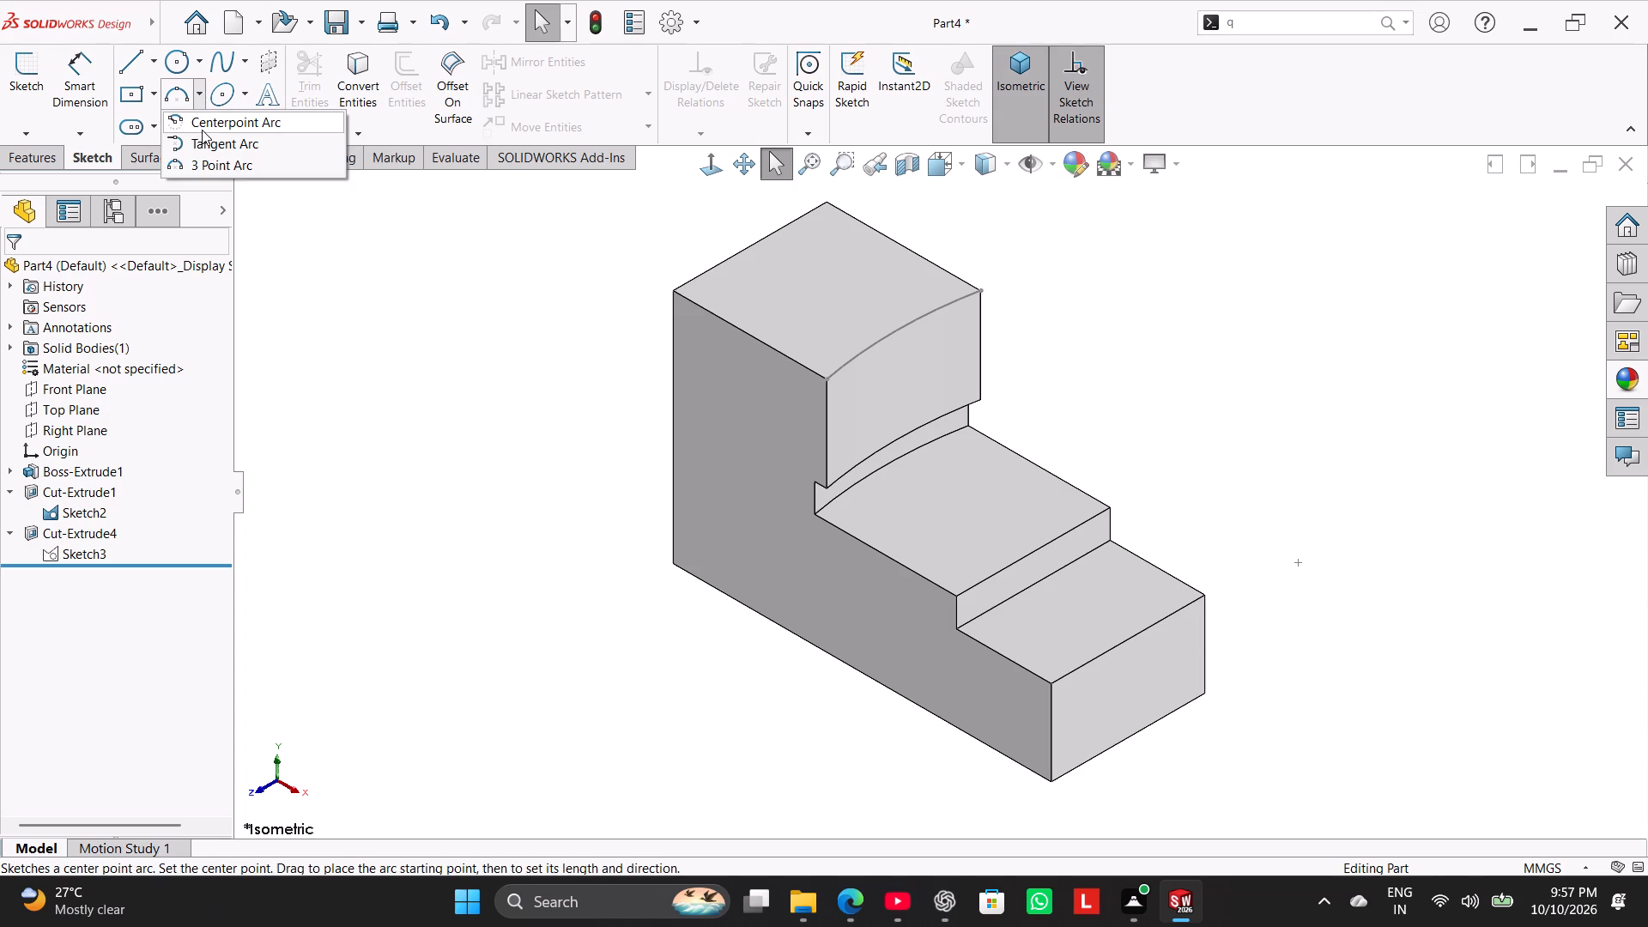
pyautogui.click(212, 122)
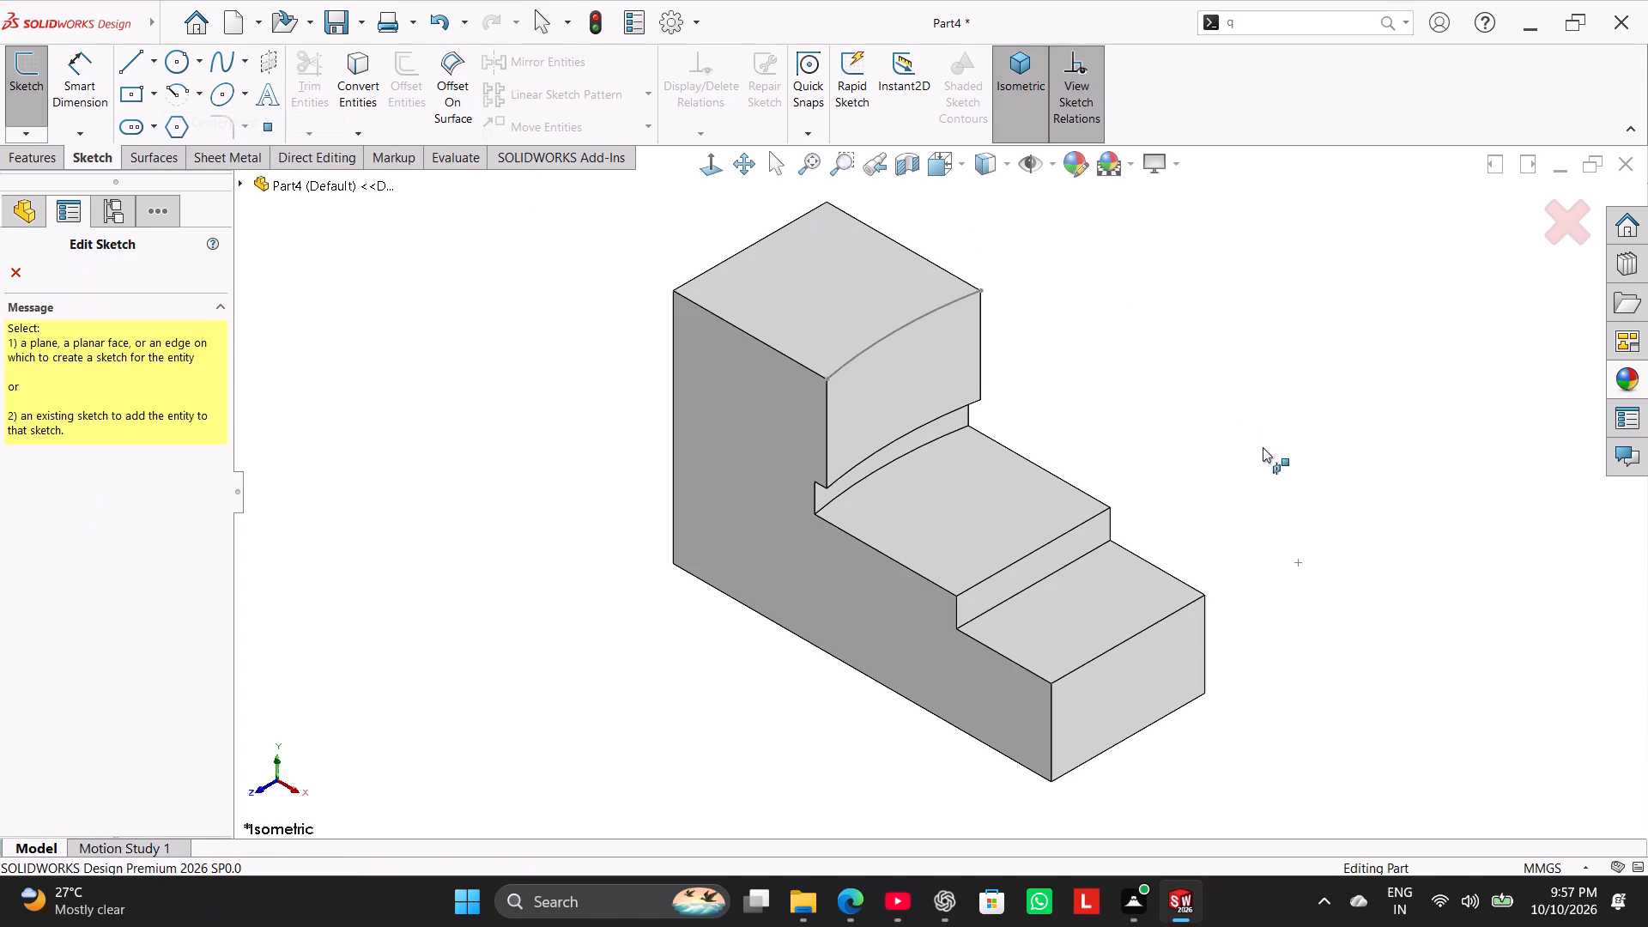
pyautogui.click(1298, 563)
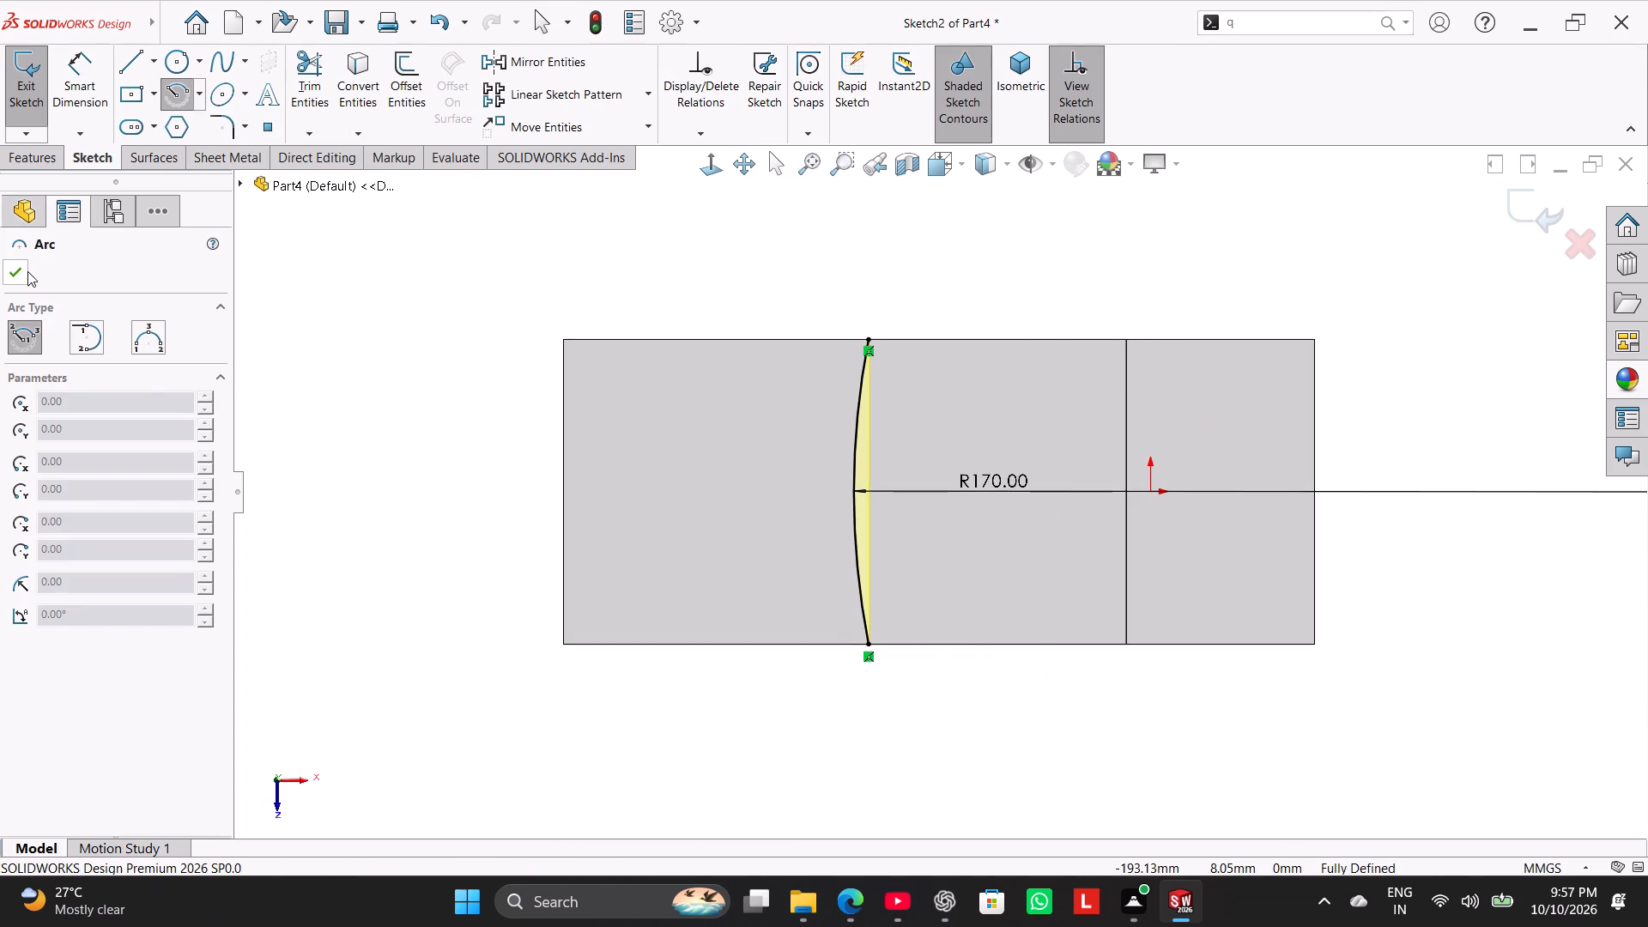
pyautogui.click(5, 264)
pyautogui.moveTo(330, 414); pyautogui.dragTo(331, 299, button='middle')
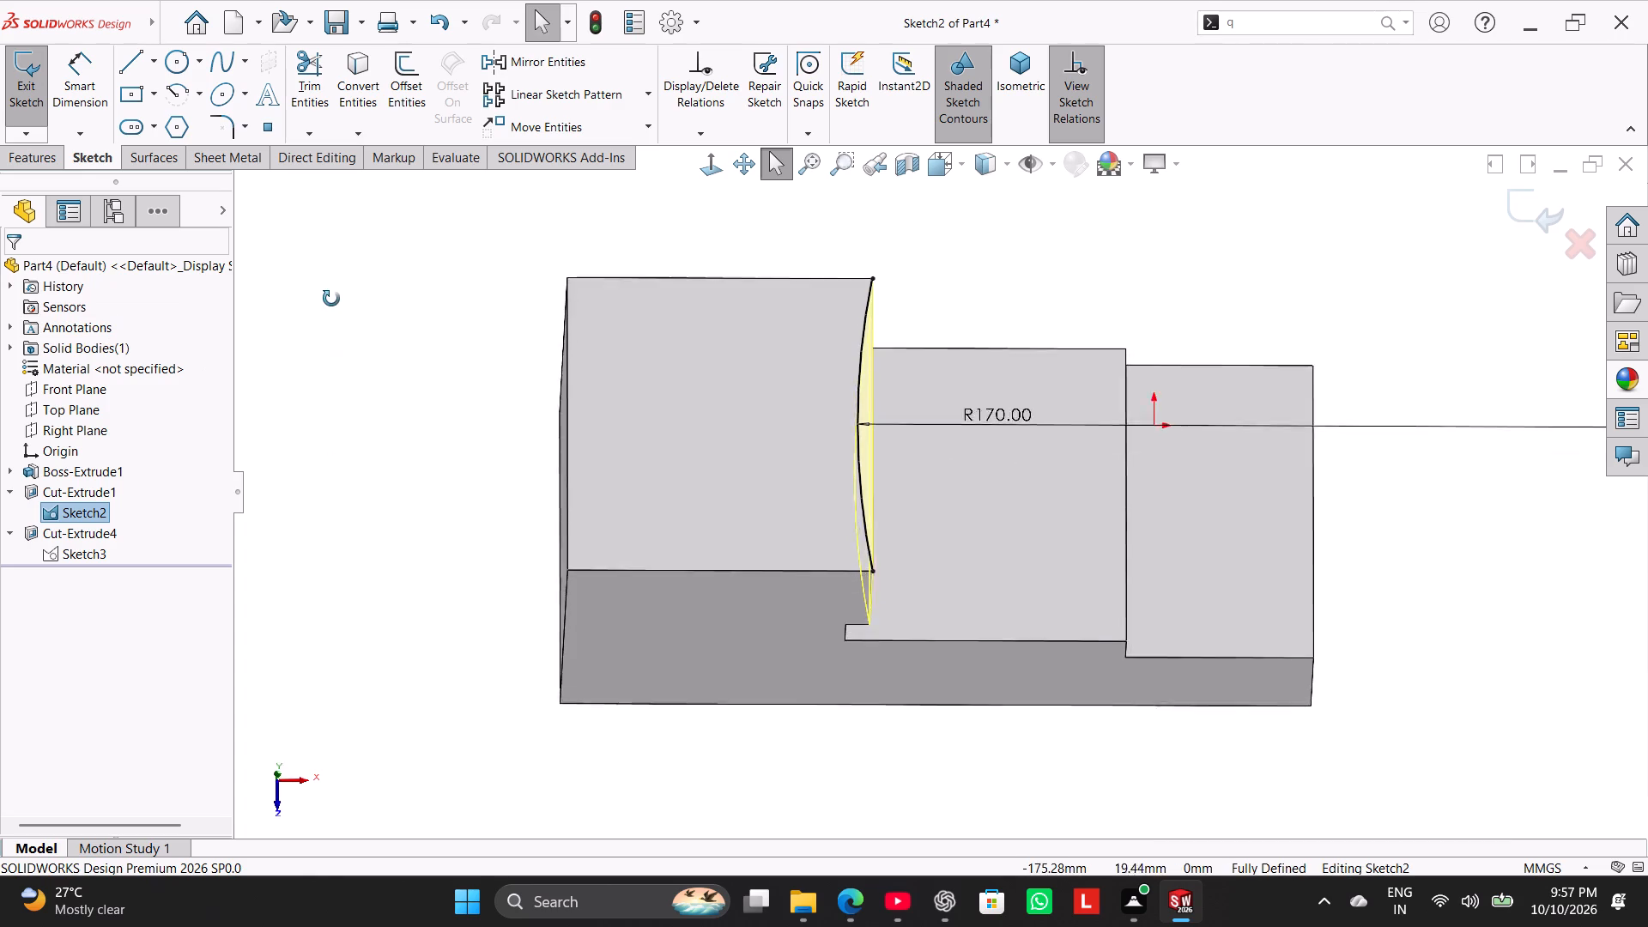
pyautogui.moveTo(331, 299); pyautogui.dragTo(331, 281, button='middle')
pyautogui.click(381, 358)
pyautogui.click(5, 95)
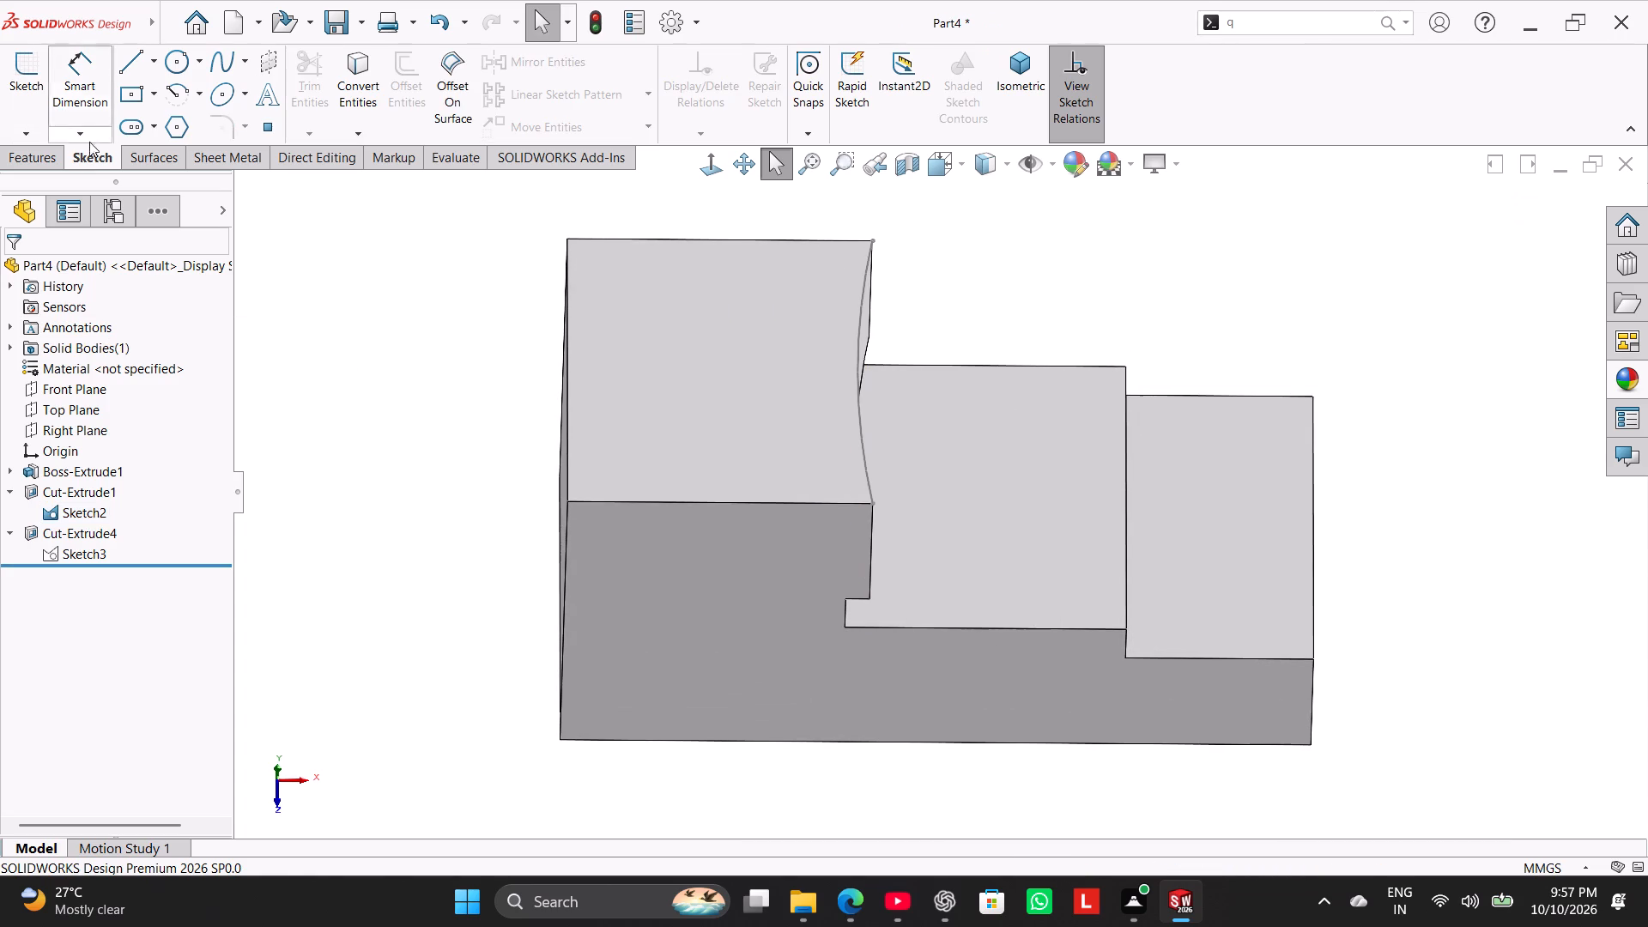
# Sketch a centre-point arc of about 117 mm radius on the lowest step's top face, spanning both ends of its inner edge.
pyautogui.click(1260, 506)
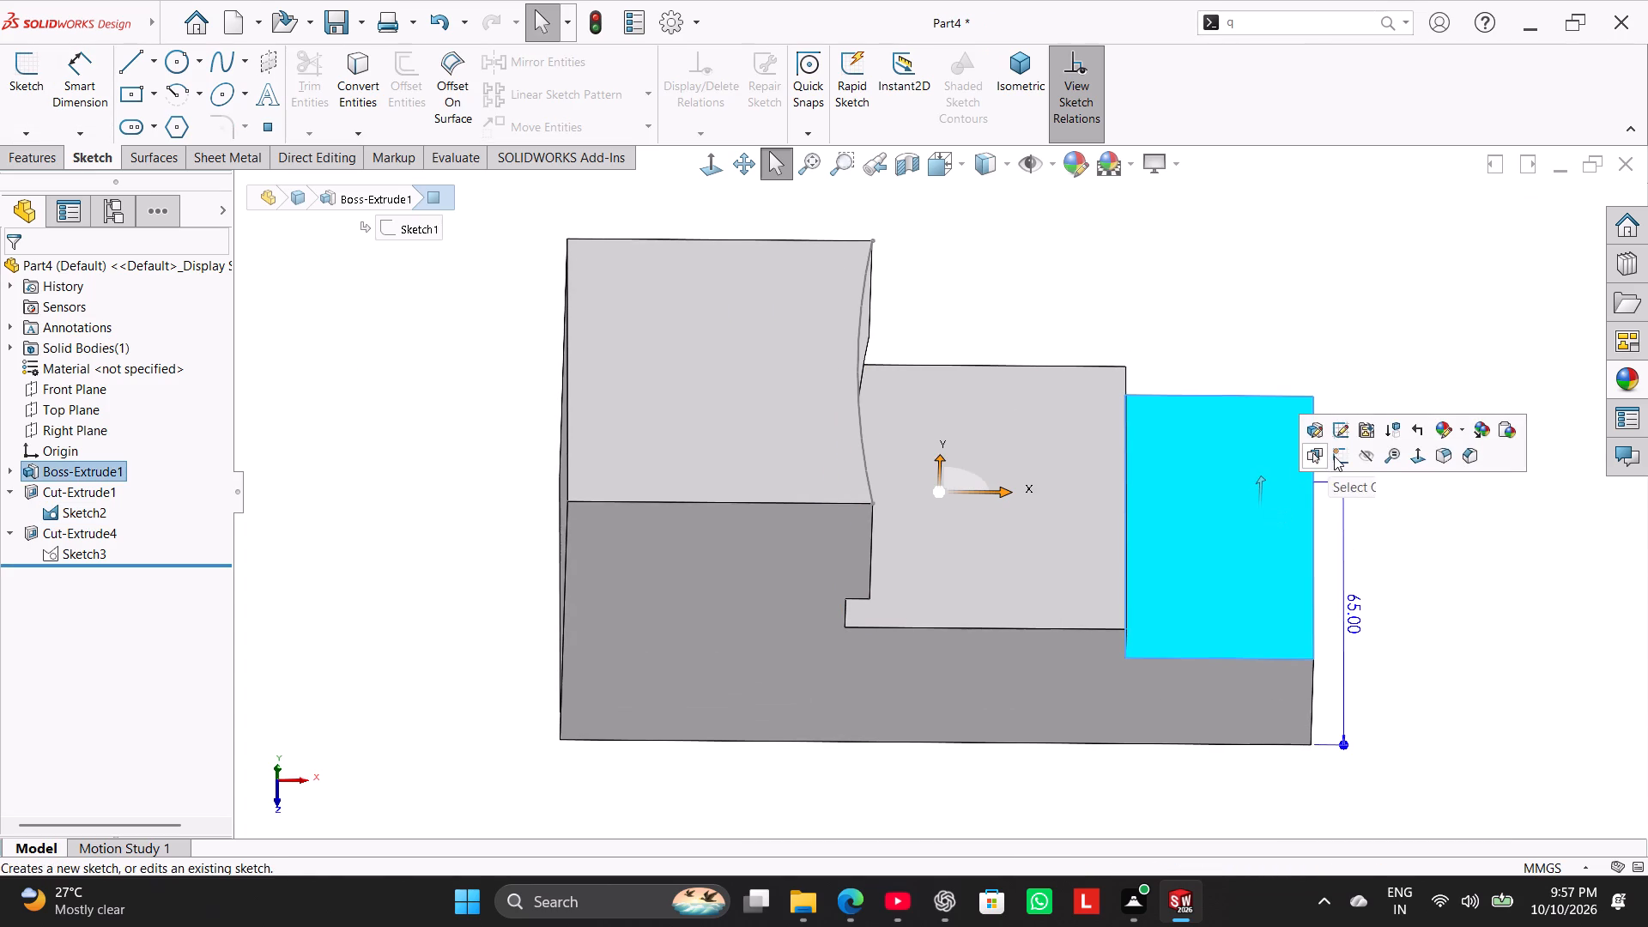
pyautogui.click(1334, 456)
pyautogui.click(1376, 282)
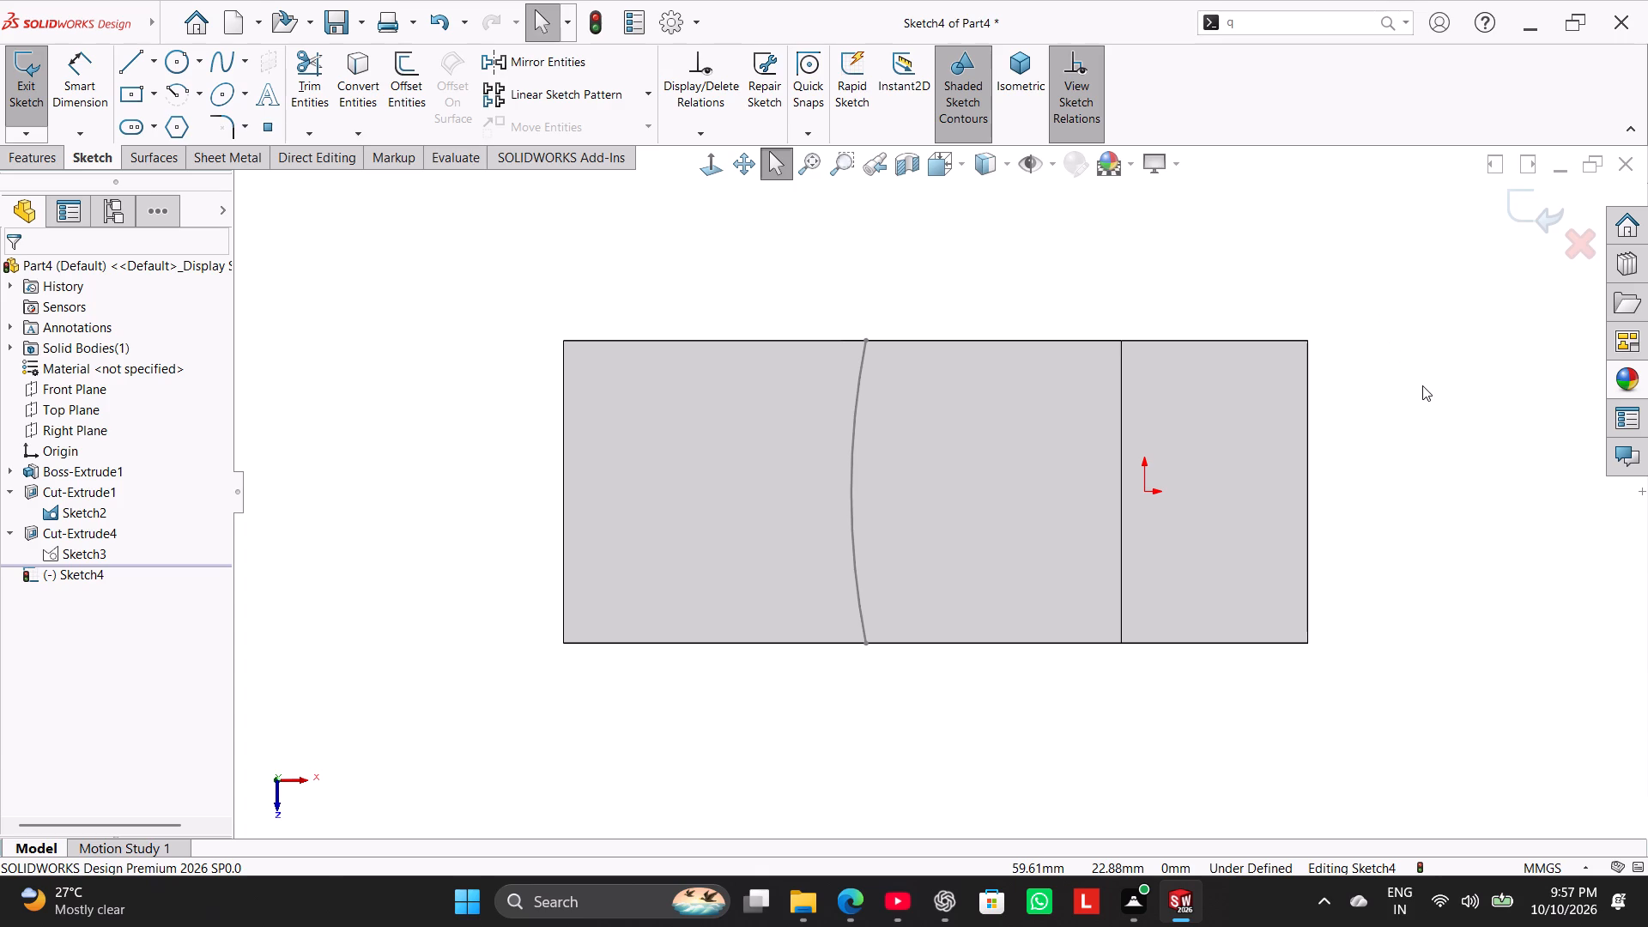
pyautogui.click(169, 88)
pyautogui.scroll(2, 1346, 512)
pyautogui.click(1428, 494)
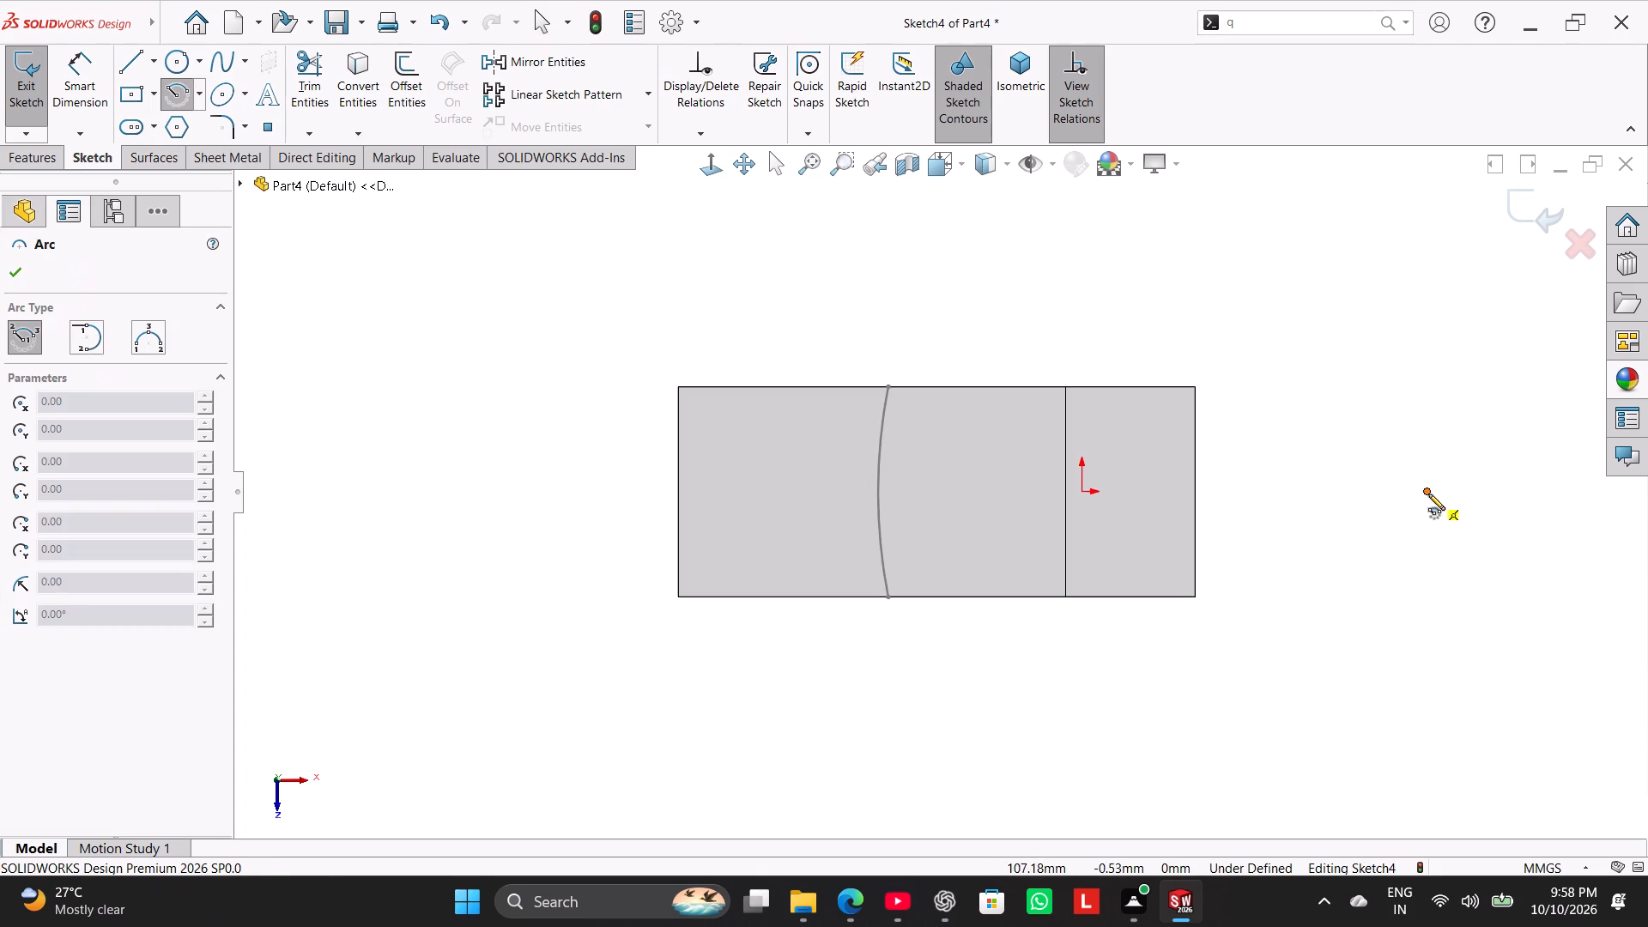
pyautogui.click(1069, 388)
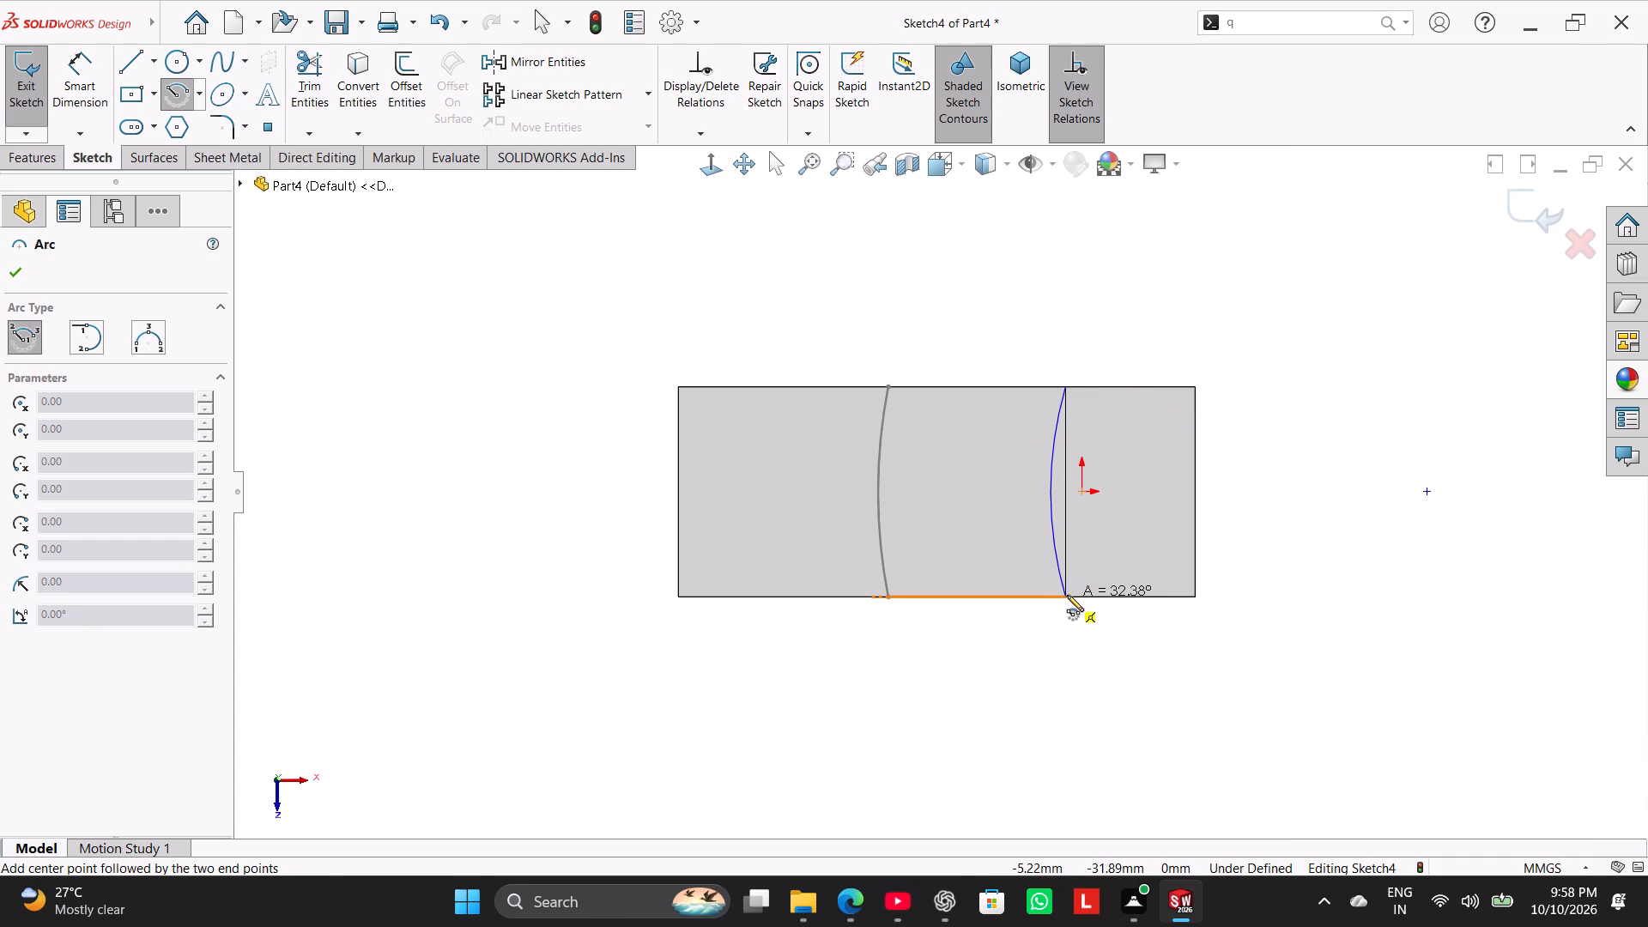
pyautogui.click(1067, 595)
pyautogui.rightClick(1075, 333)
pyautogui.moveTo(1119, 342); pyautogui.dragTo(1113, 354)
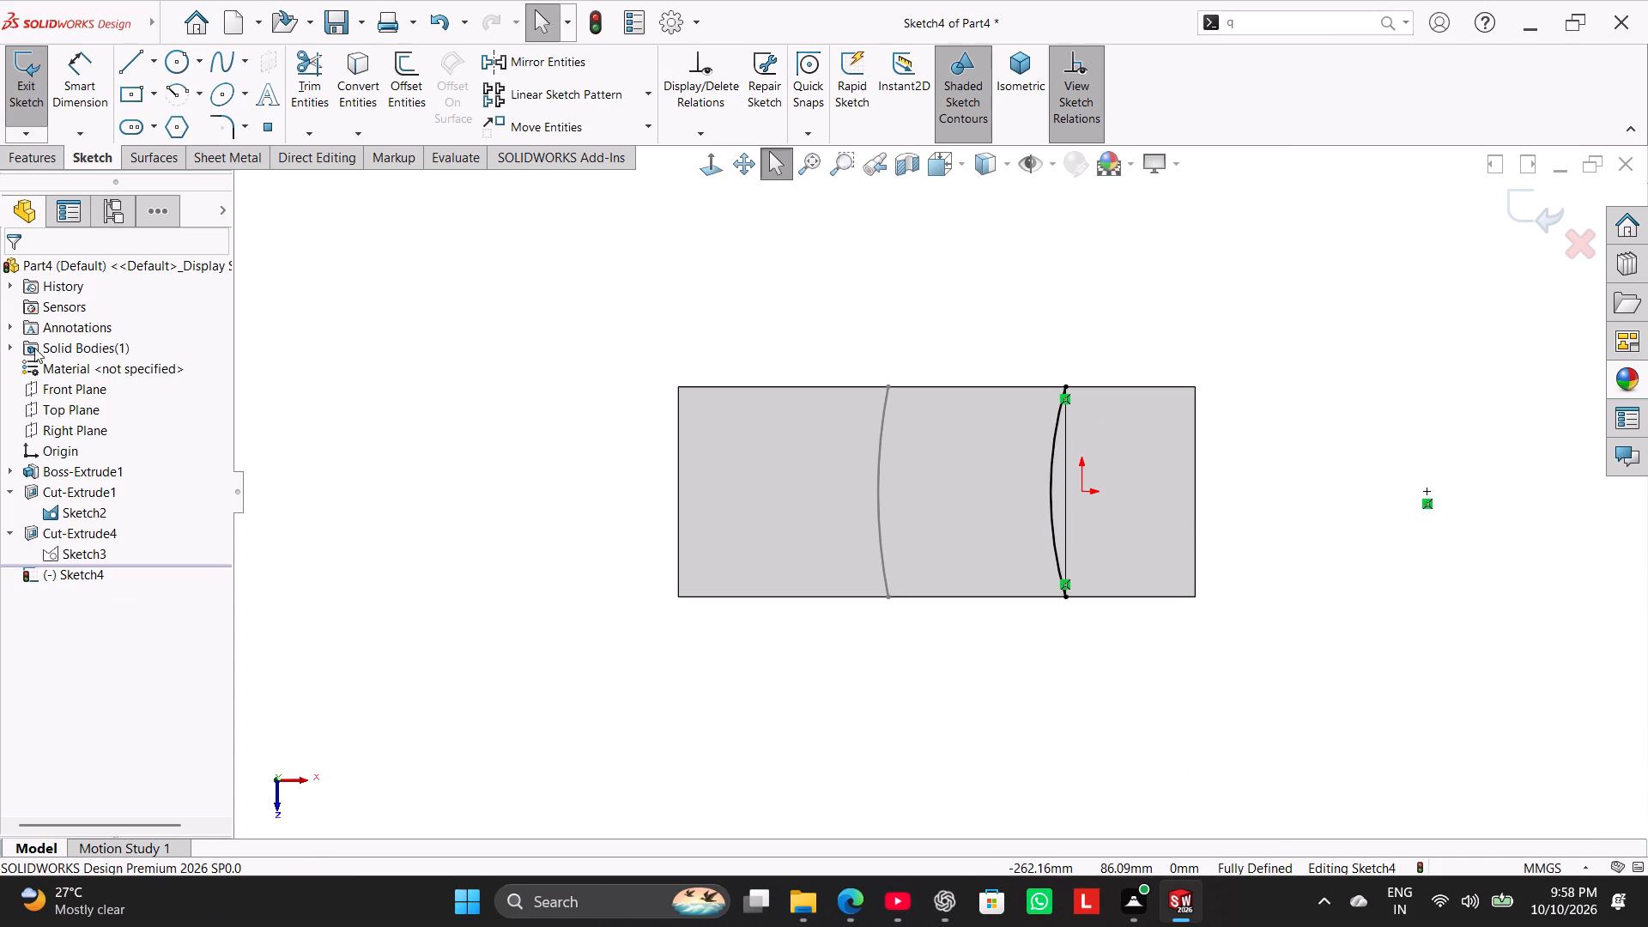
# Delete the coincident relations at both endpoints of the new arc.
pyautogui.scroll(-4, 1093, 409)
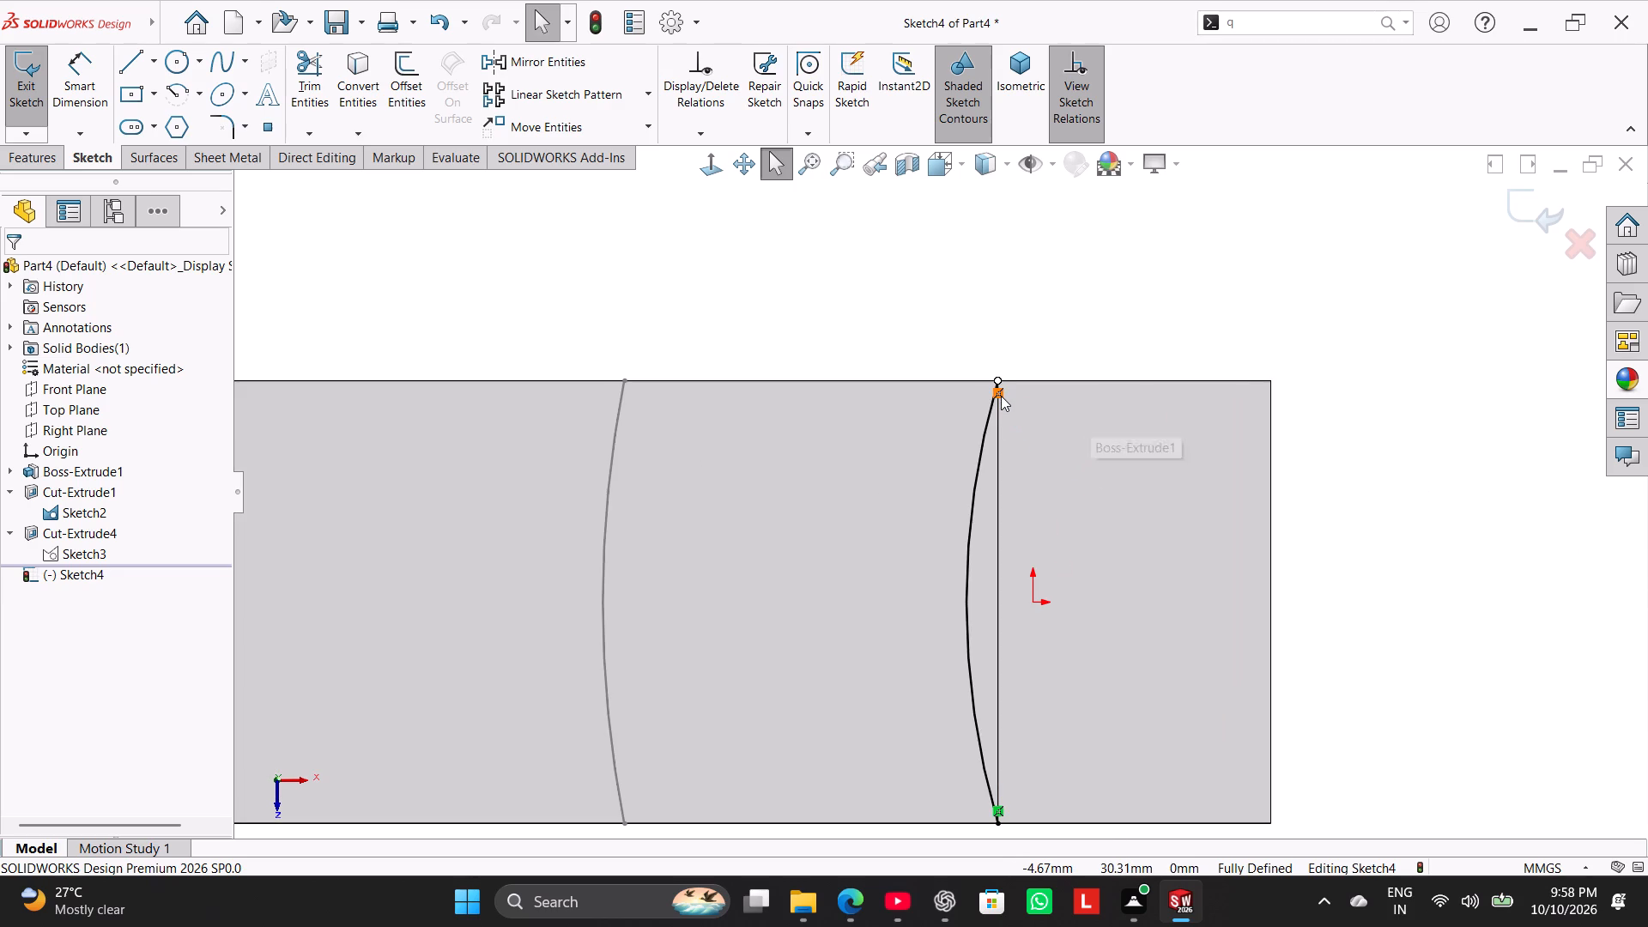
pyautogui.rightClick(1001, 396)
pyautogui.click(1074, 604)
pyautogui.scroll(2, 1057, 657)
pyautogui.scroll(-3, 1040, 662)
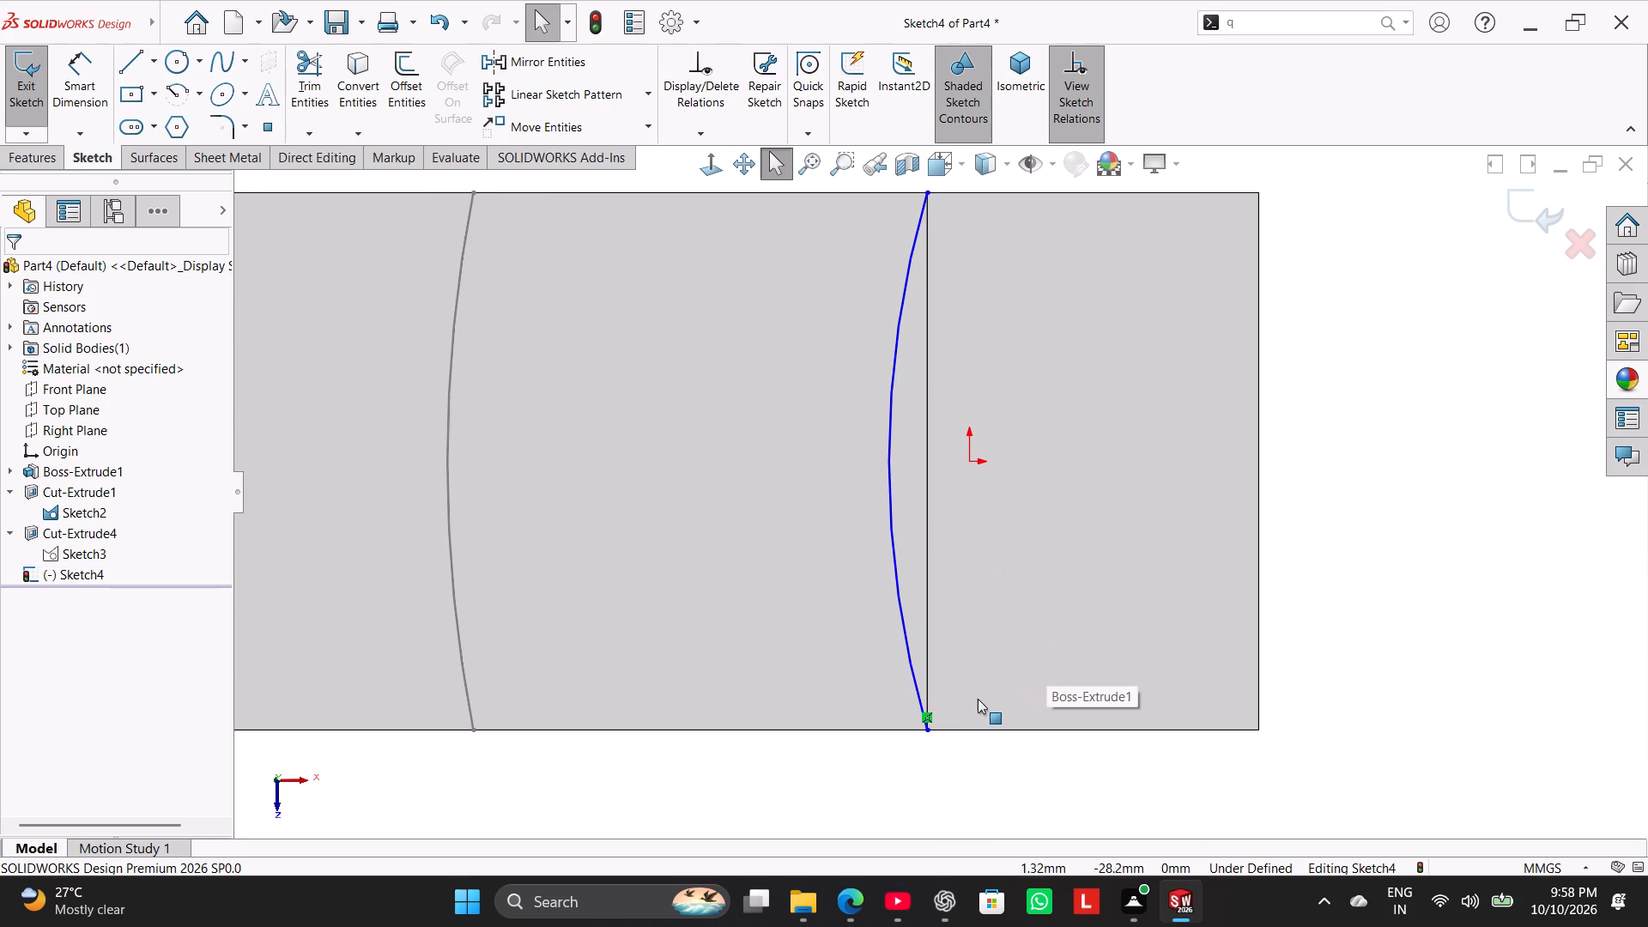
pyautogui.rightClick(924, 715)
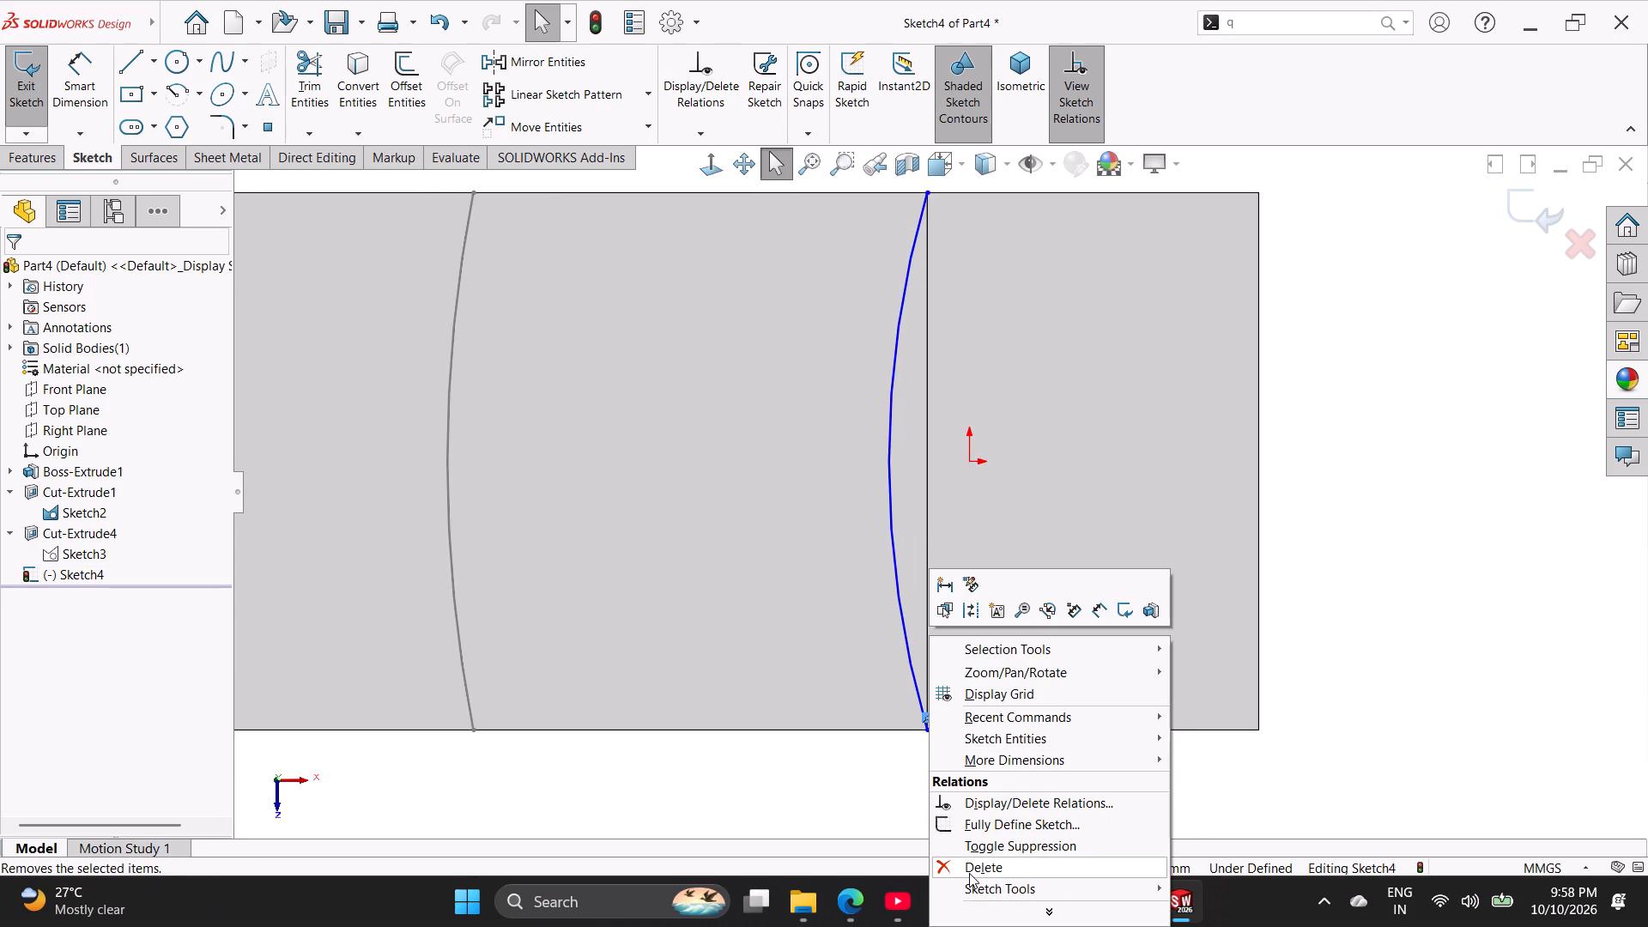
pyautogui.click(969, 870)
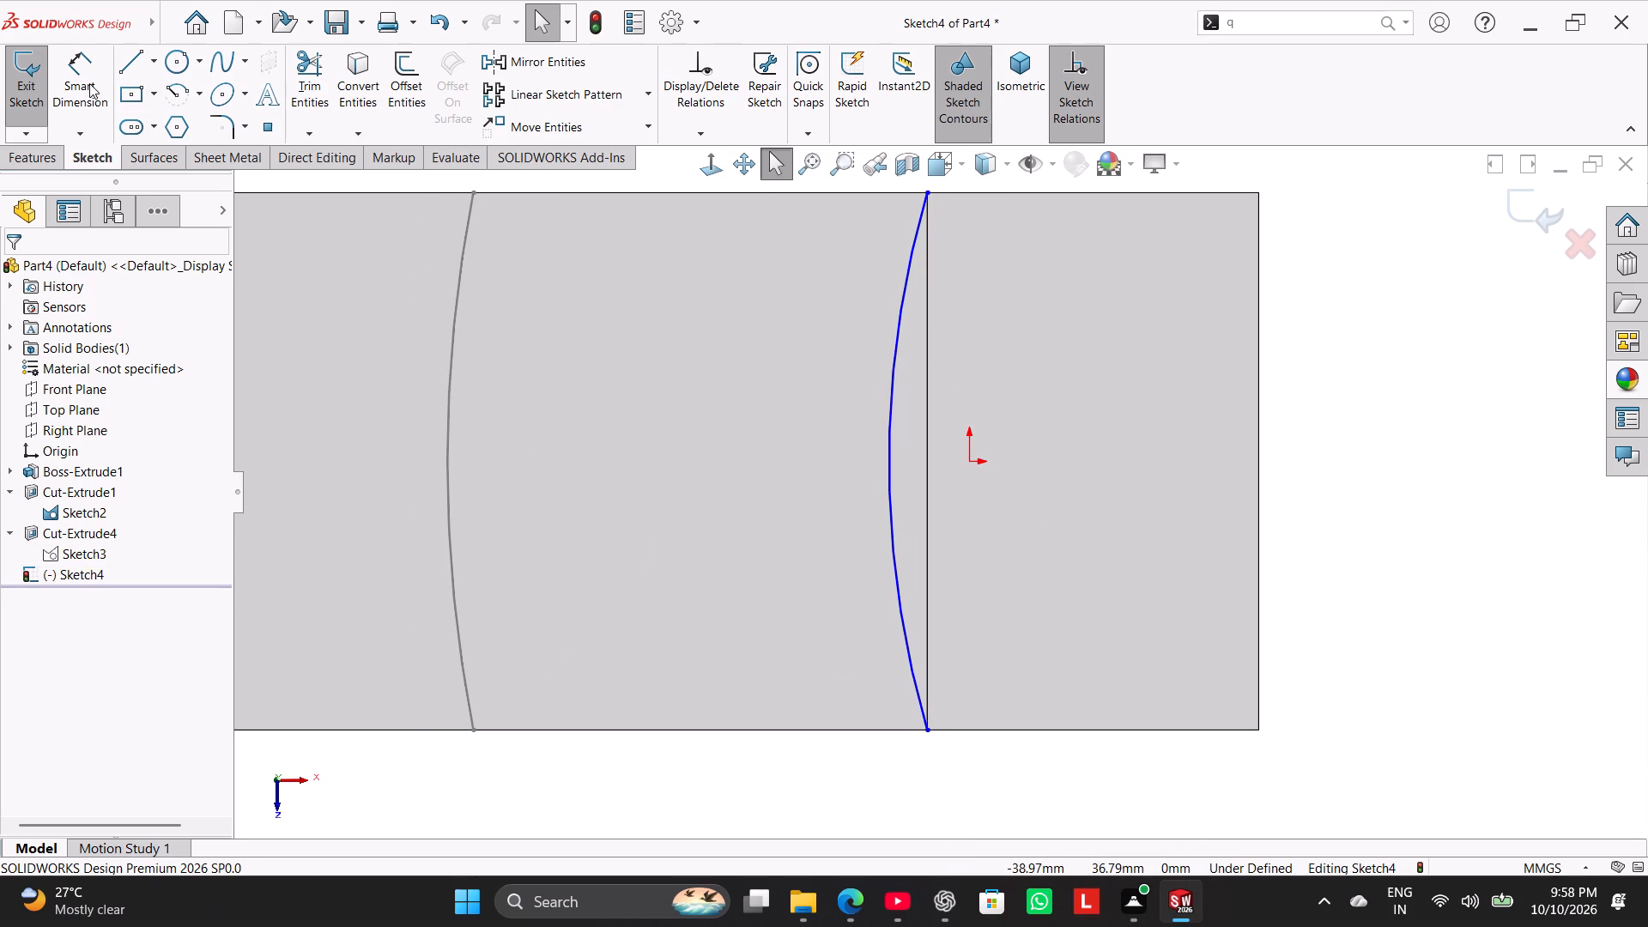
# Dimension the arc's radius and set it to 115 mm.
pyautogui.click(89, 83)
pyautogui.click(886, 461)
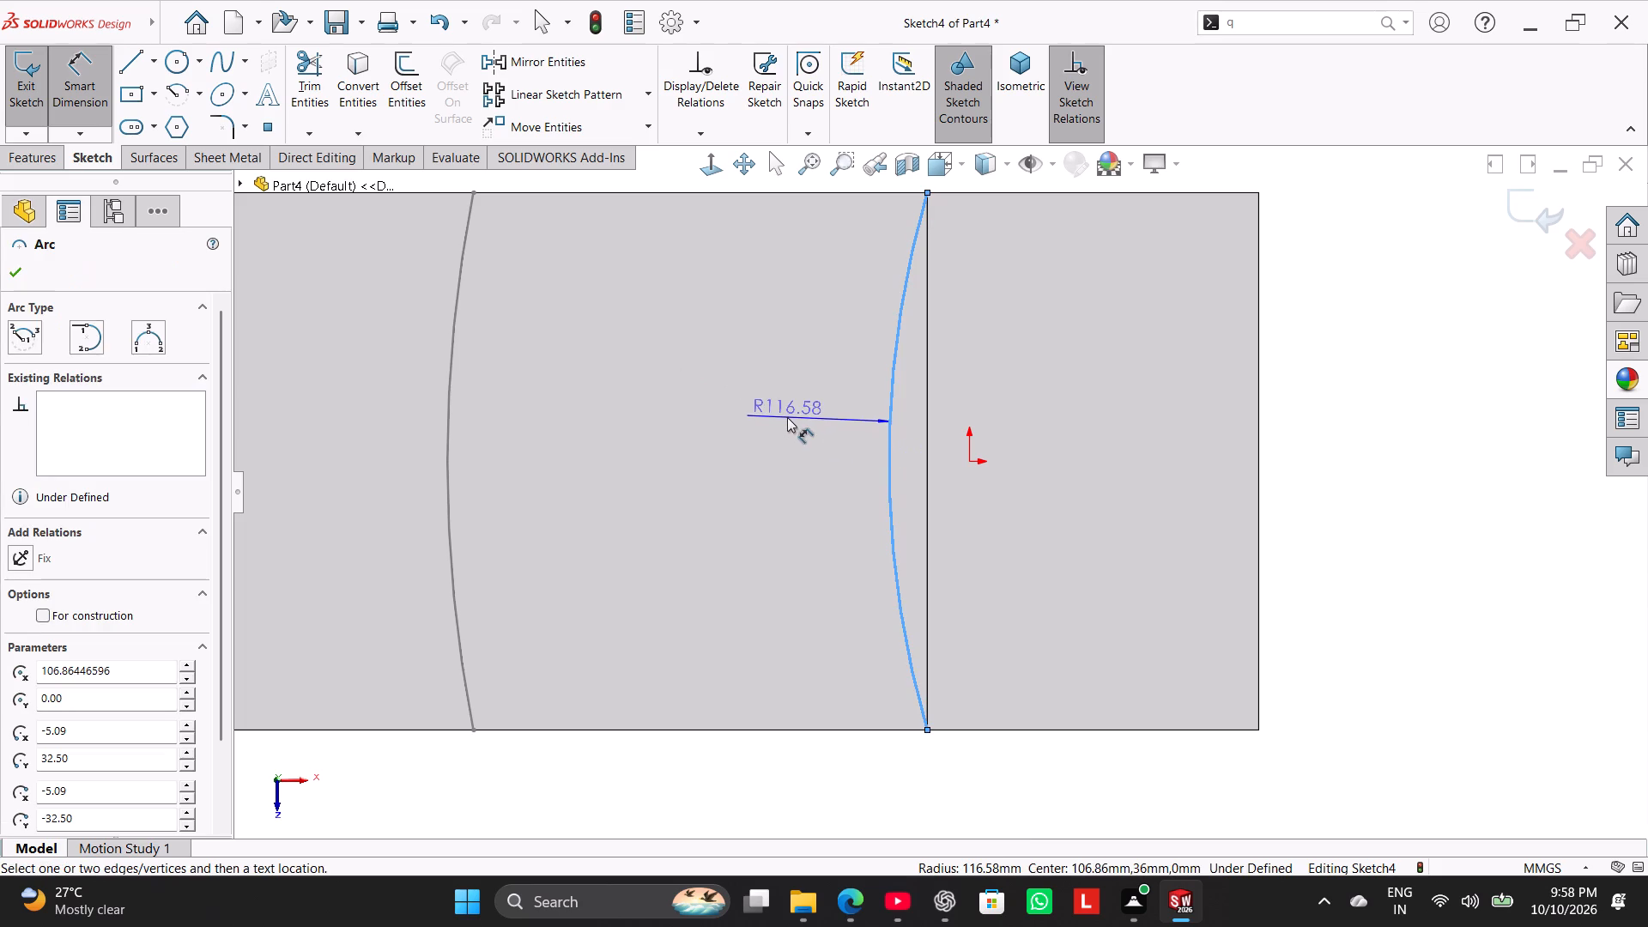
pyautogui.click(781, 415)
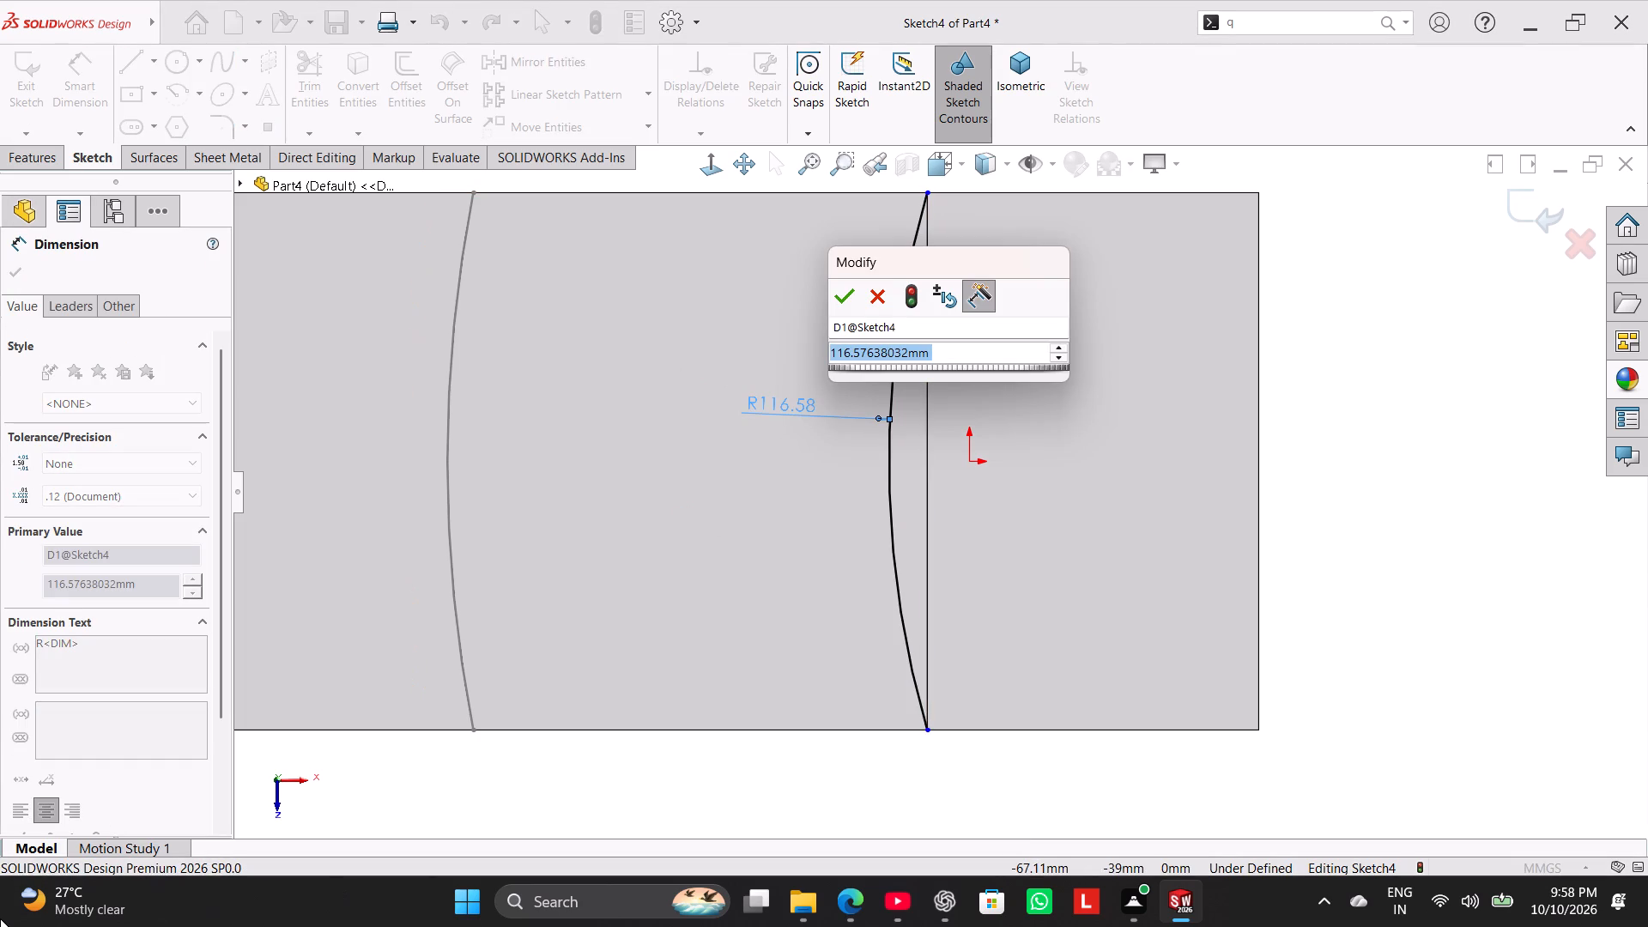
pyautogui.write('11')
pyautogui.press('5')
pyautogui.press('Return')
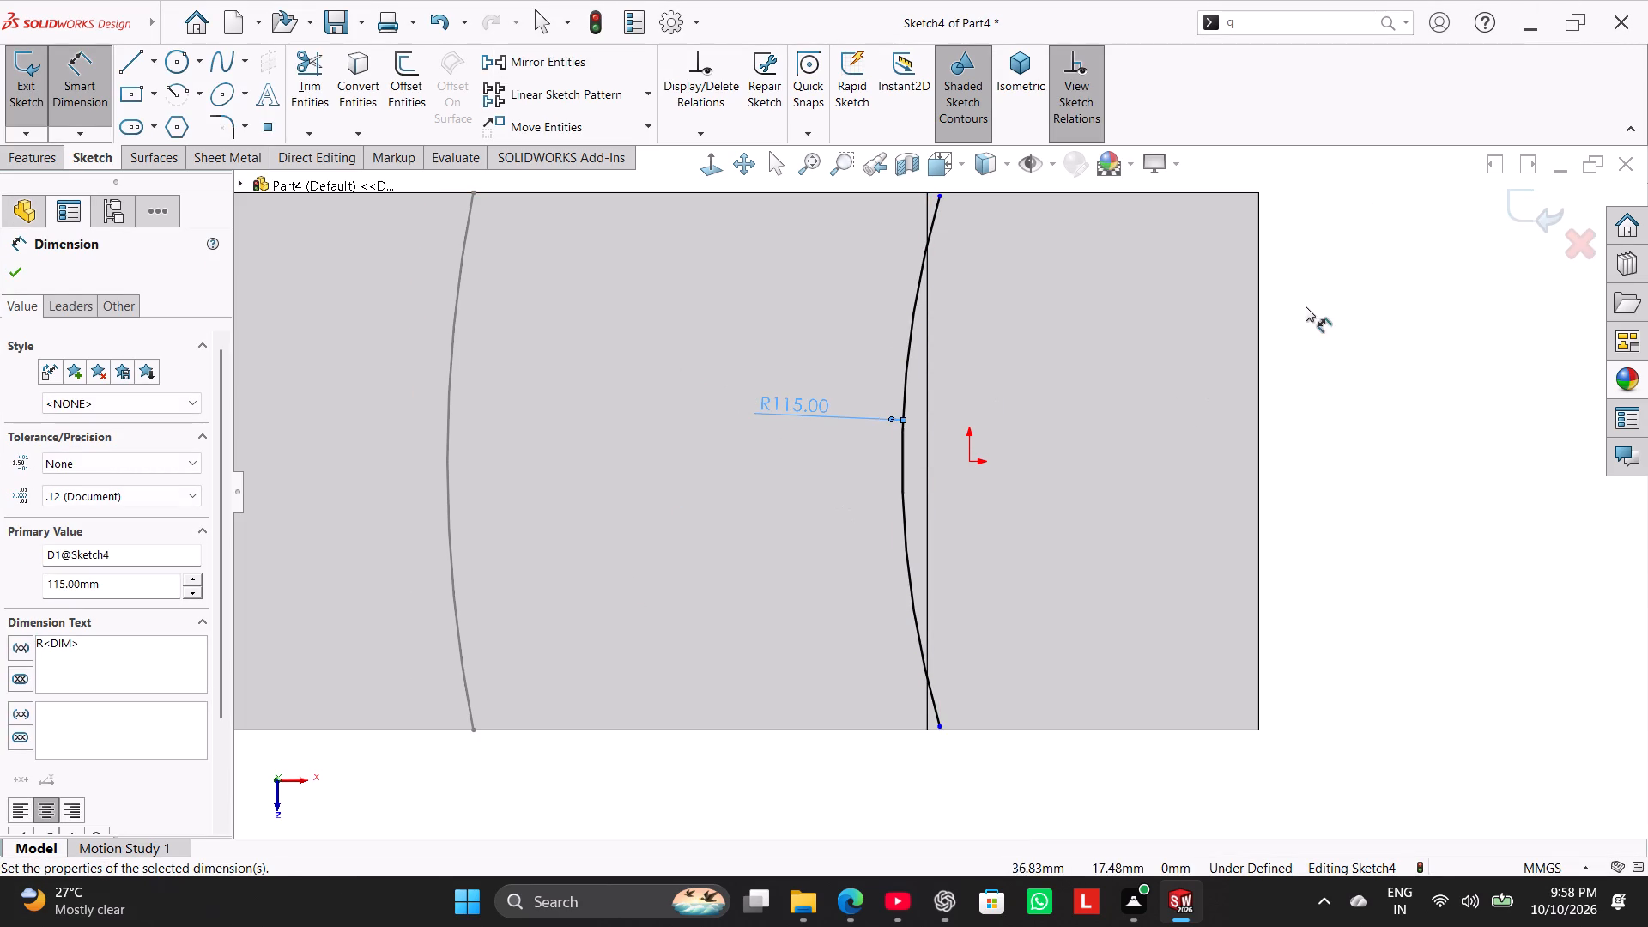
pyautogui.rightClick(1335, 282)
pyautogui.moveTo(1378, 335); pyautogui.dragTo(1361, 342)
# Examine from several angles how the arc's endpoints sit relative to the lowest step's inner edge.
pyautogui.moveTo(1345, 438); pyautogui.dragTo(1343, 420, button='middle')
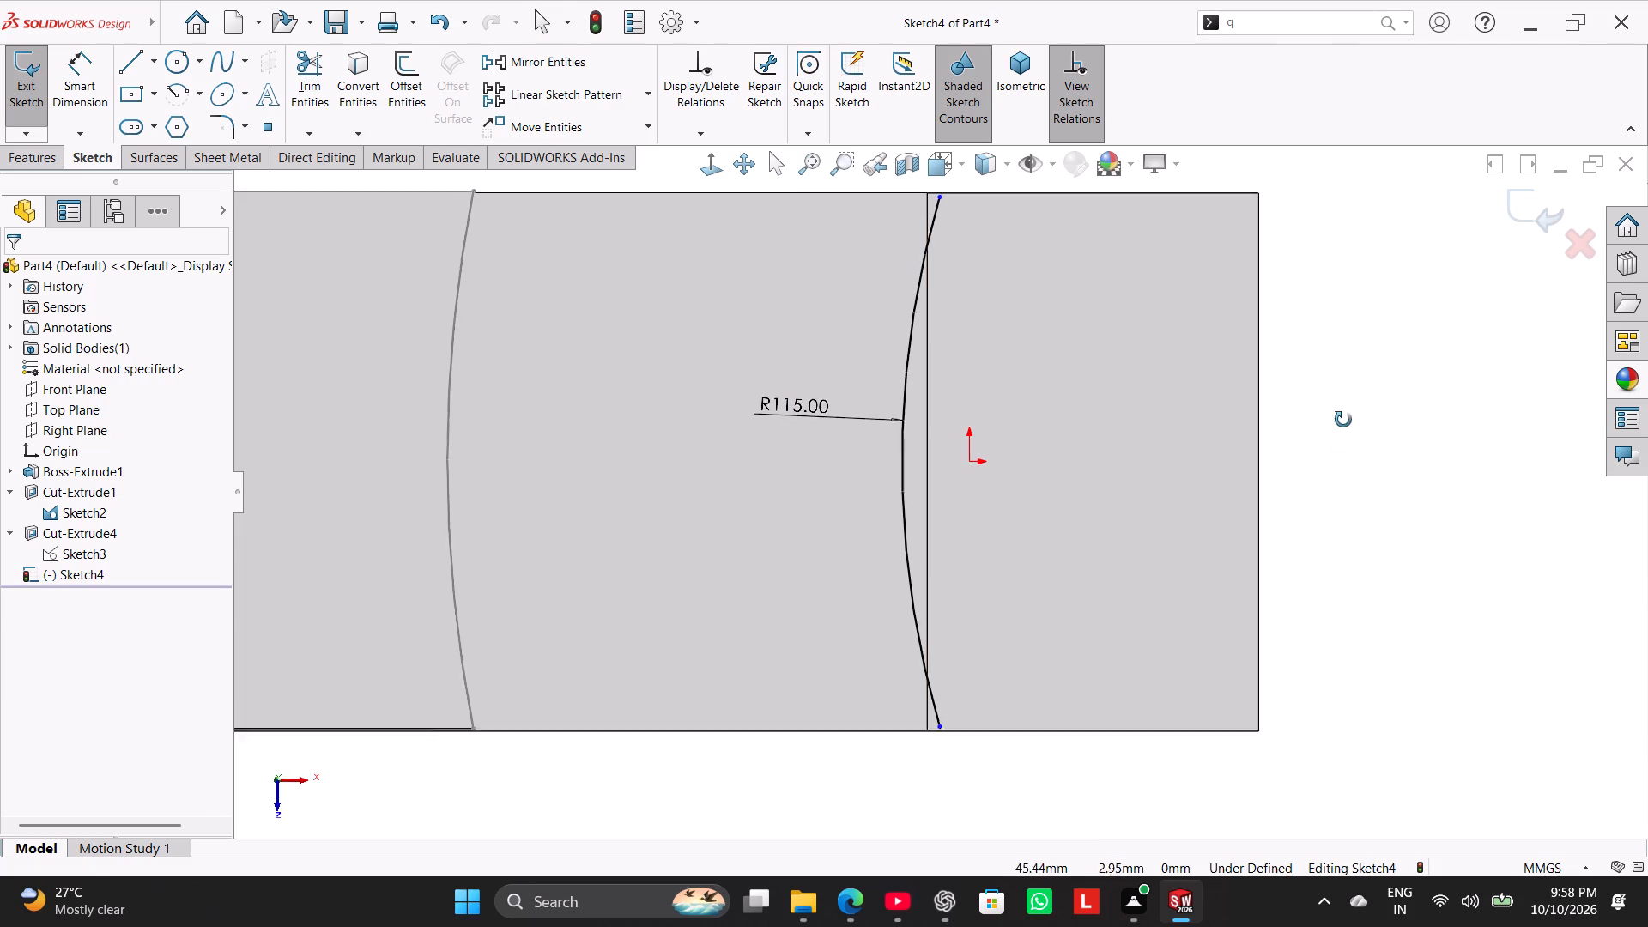
pyautogui.moveTo(1343, 420); pyautogui.dragTo(1340, 290, button='middle')
pyautogui.moveTo(1399, 446); pyautogui.dragTo(1410, 336, button='middle')
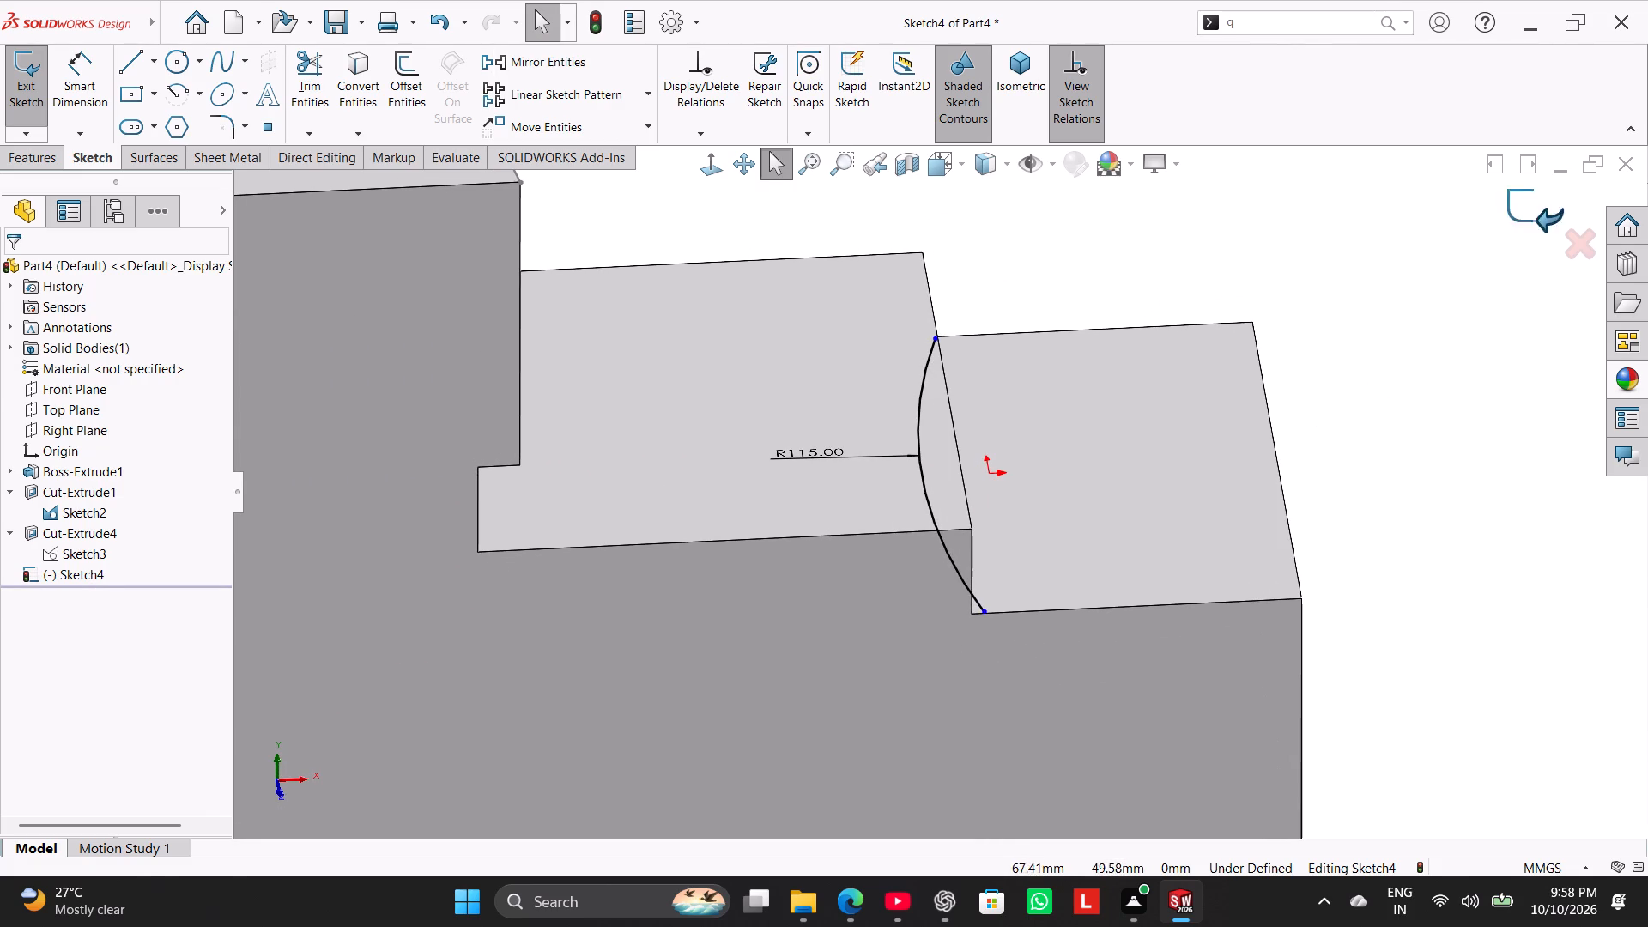
pyautogui.moveTo(1490, 382); pyautogui.dragTo(1446, 320, button='middle')
pyautogui.scroll(2, 1091, 442)
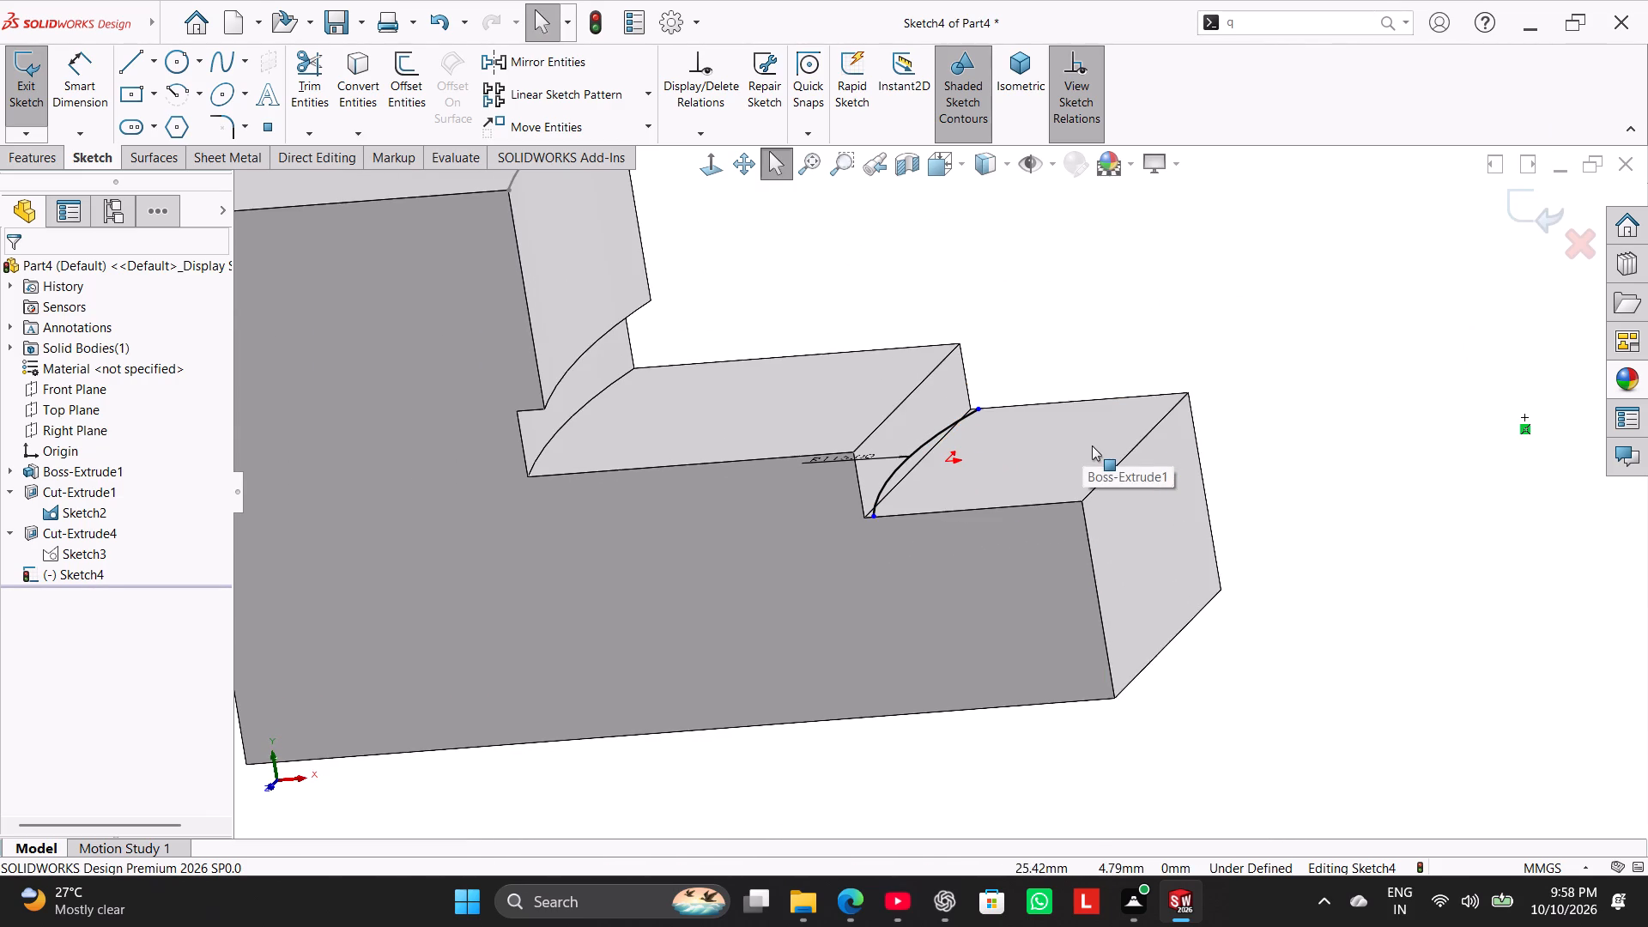
pyautogui.moveTo(1261, 418); pyautogui.dragTo(1301, 445, button='middle')
pyautogui.scroll(-3, 1184, 472)
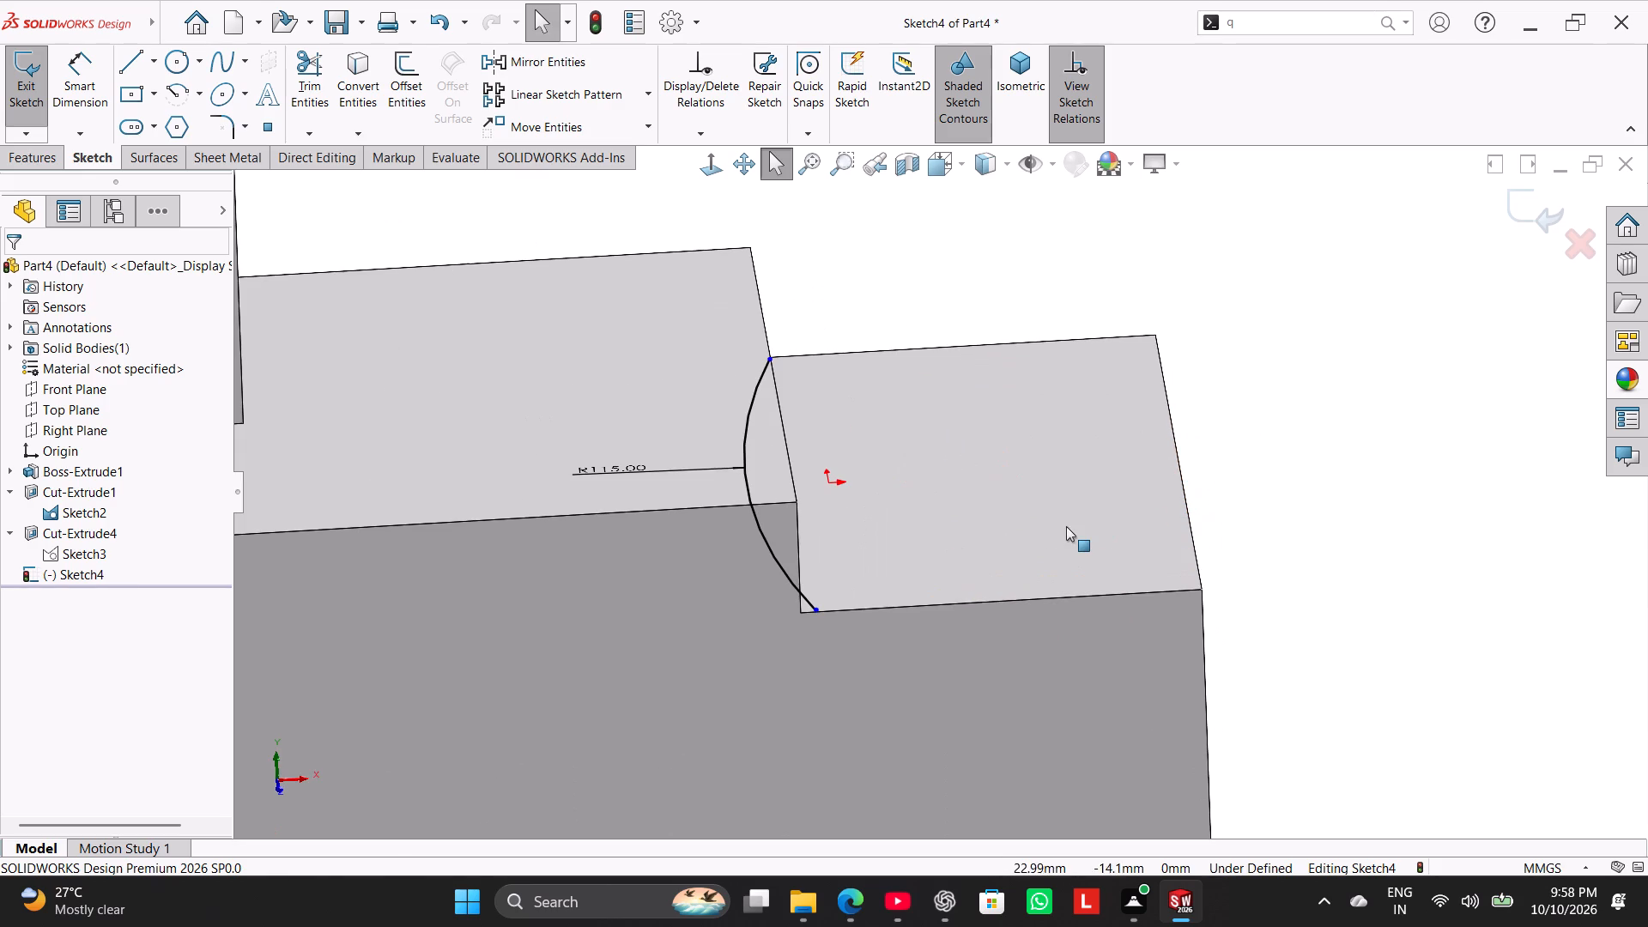
pyautogui.scroll(2, 972, 406)
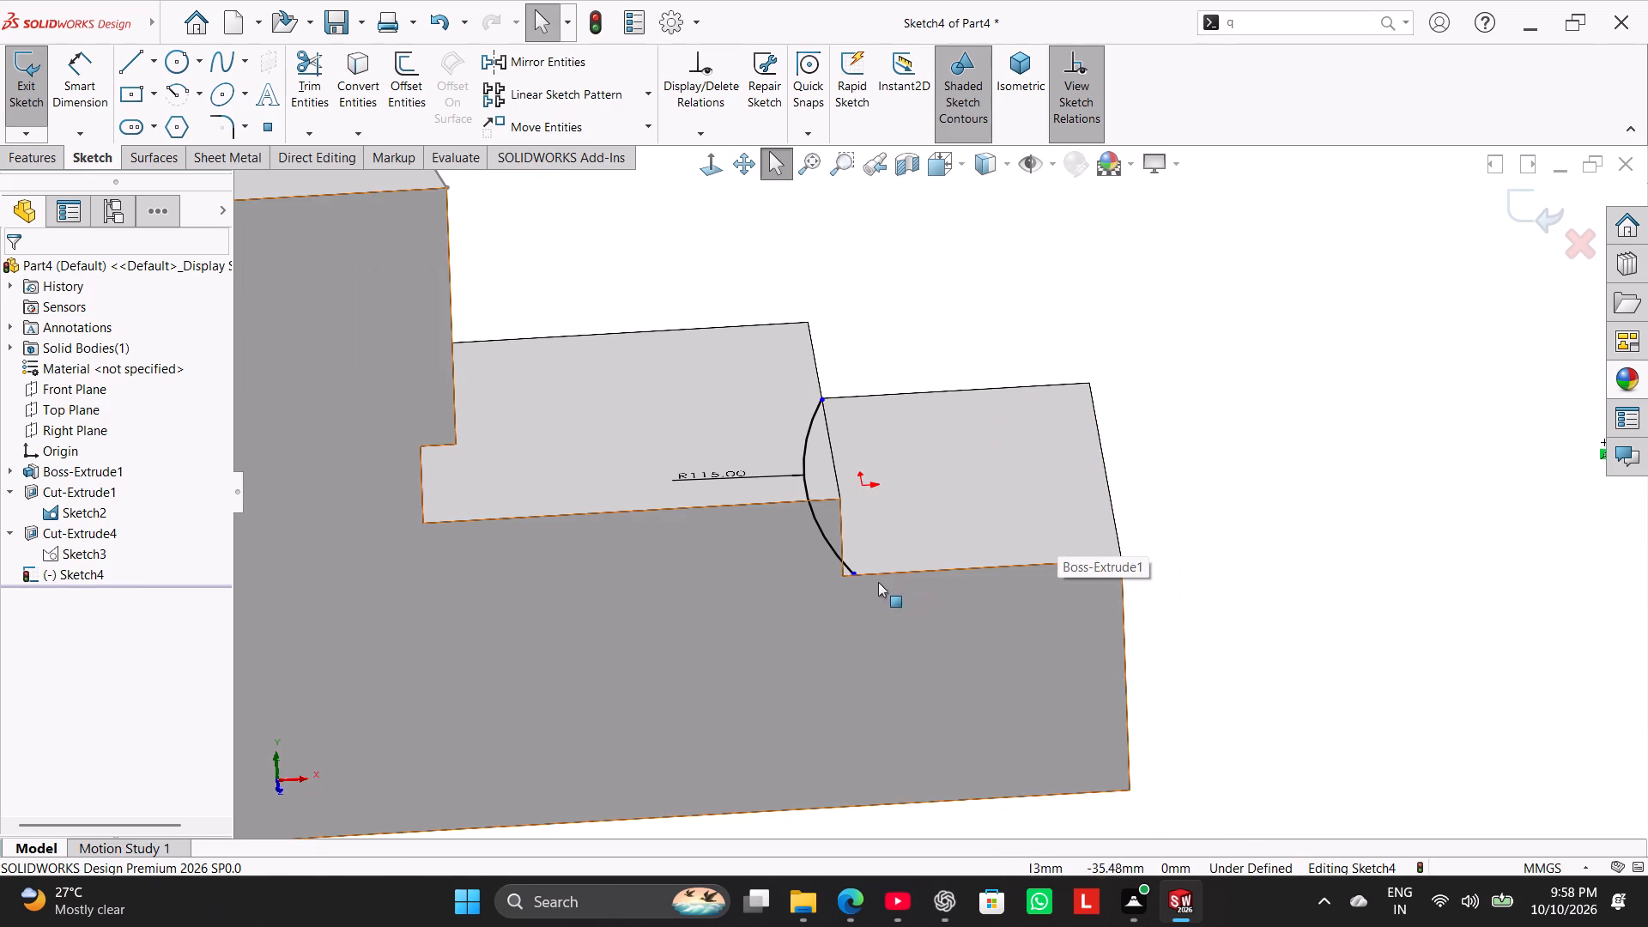
pyautogui.scroll(-2, 878, 582)
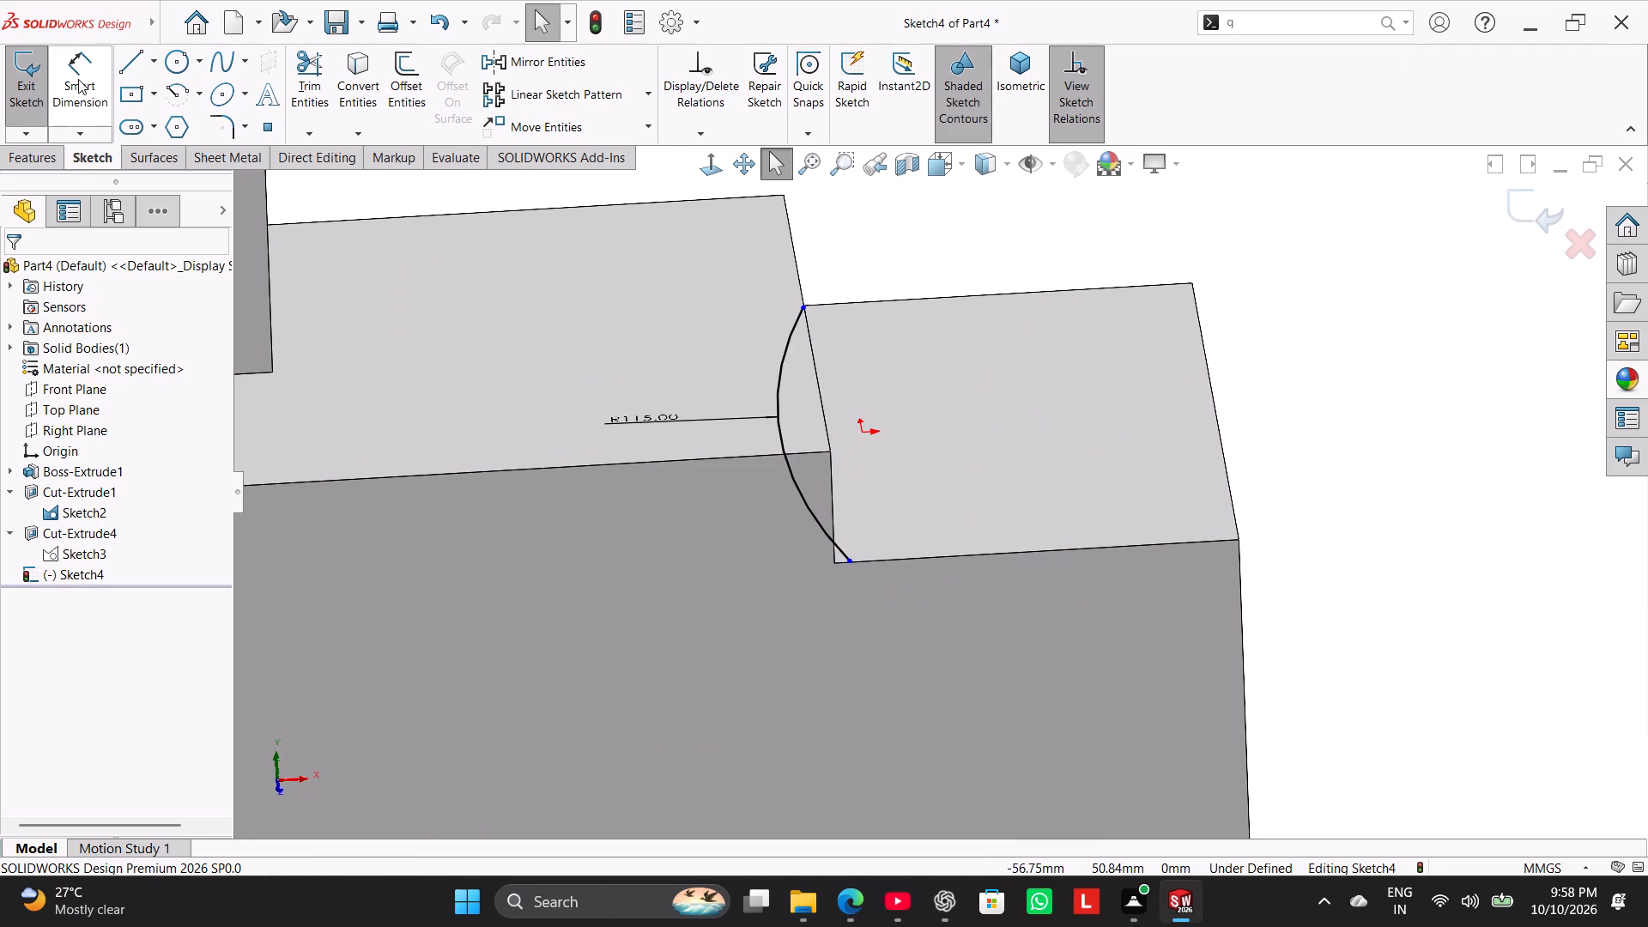
# Measure the distance from the arc's front endpoint to the lowest step's outer front corner, without placing a dimension.
pyautogui.click(78, 79)
pyautogui.click(852, 562)
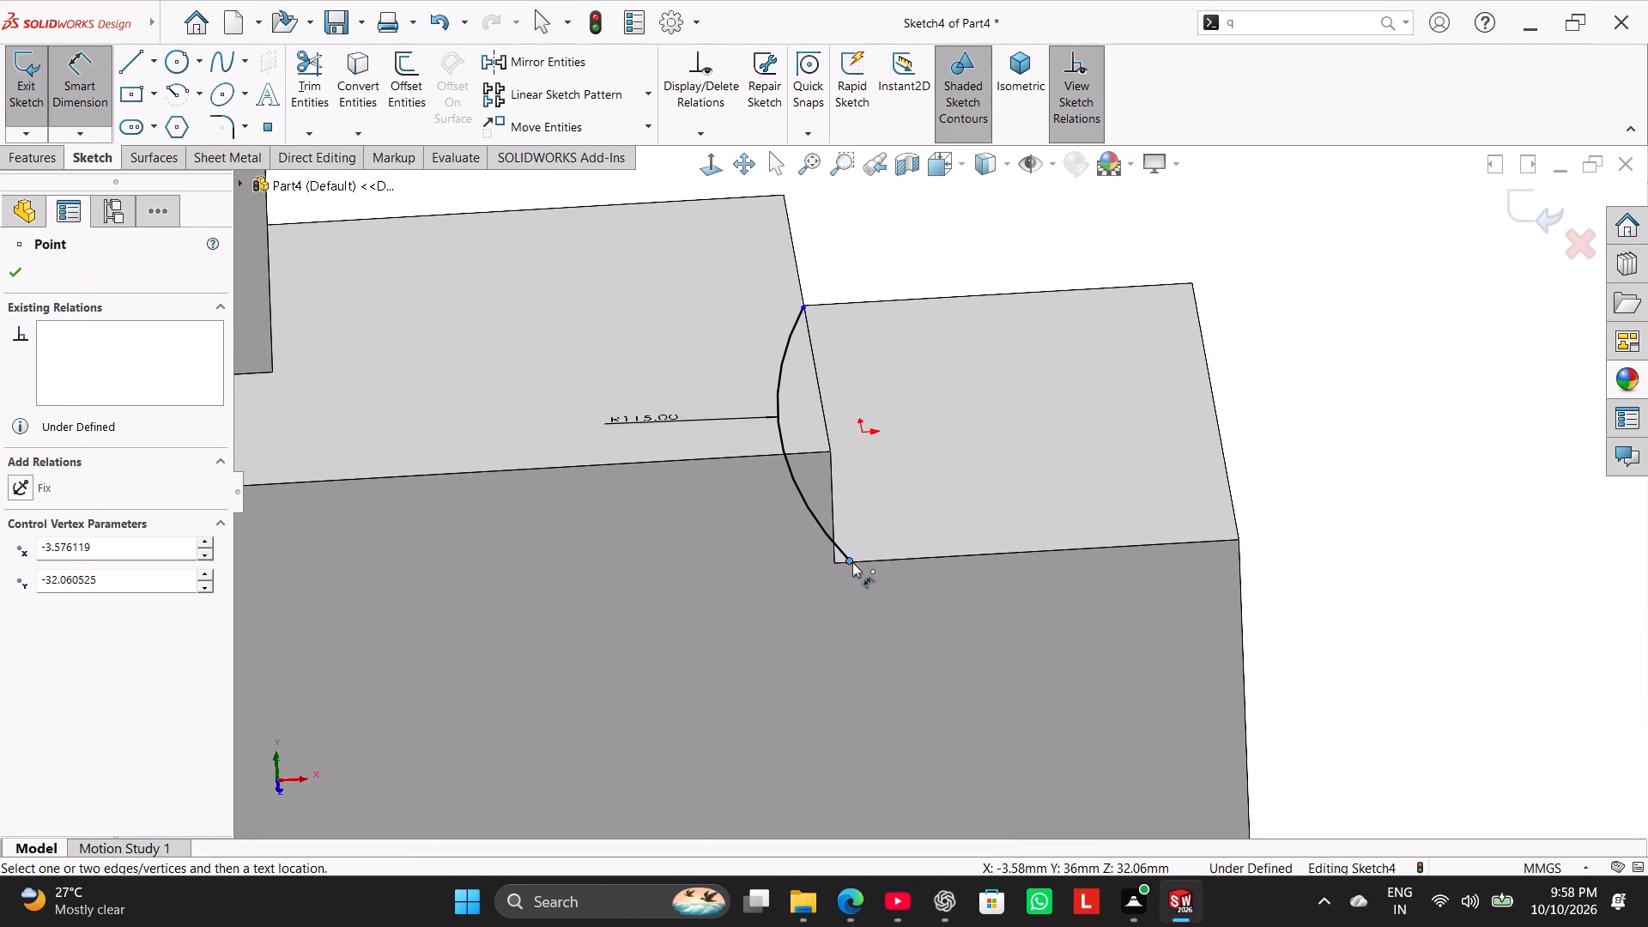
pyautogui.click(1237, 540)
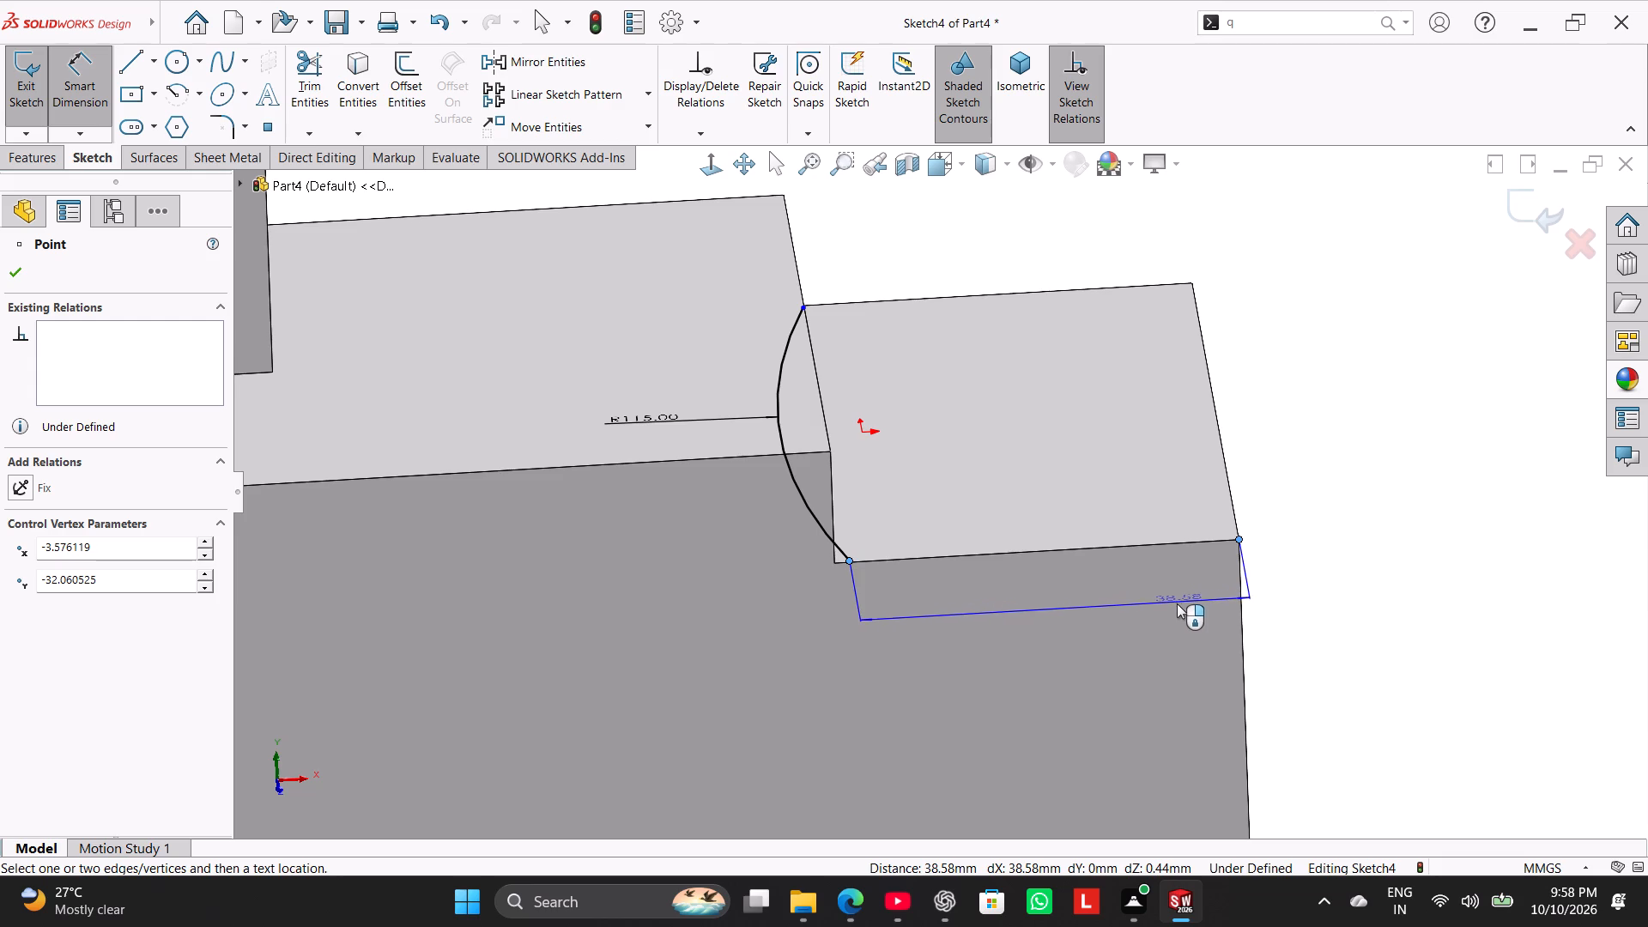
pyautogui.moveTo(1160, 586); pyautogui.dragTo(1128, 725, button='middle')
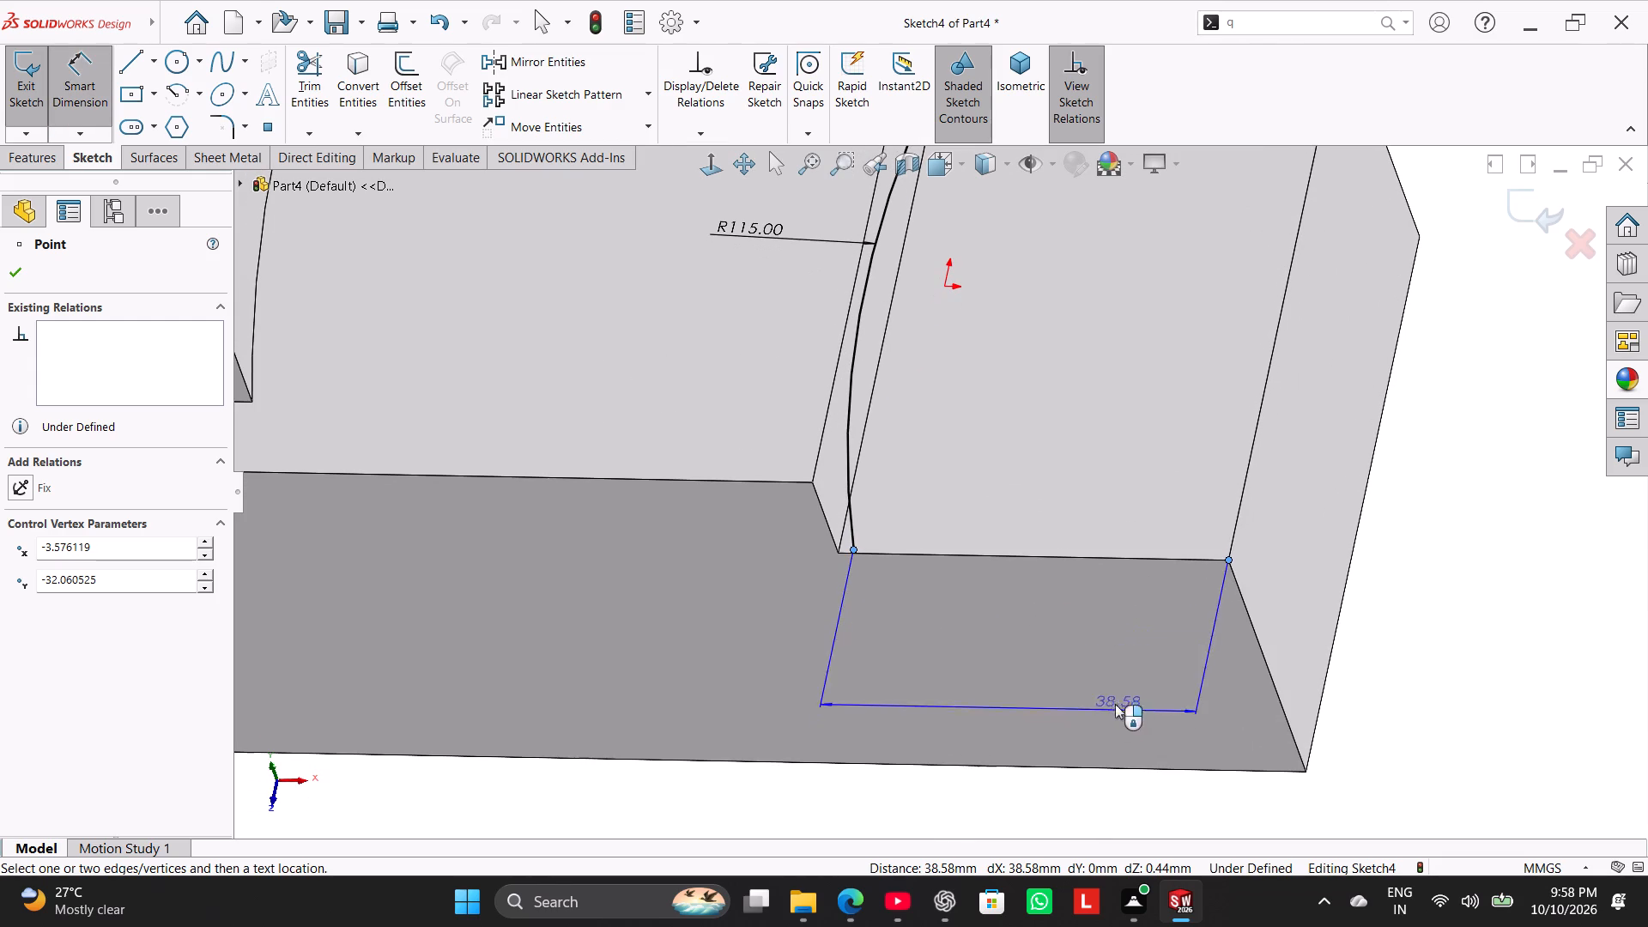
pyautogui.click(104, 106)
pyautogui.click(481, 614)
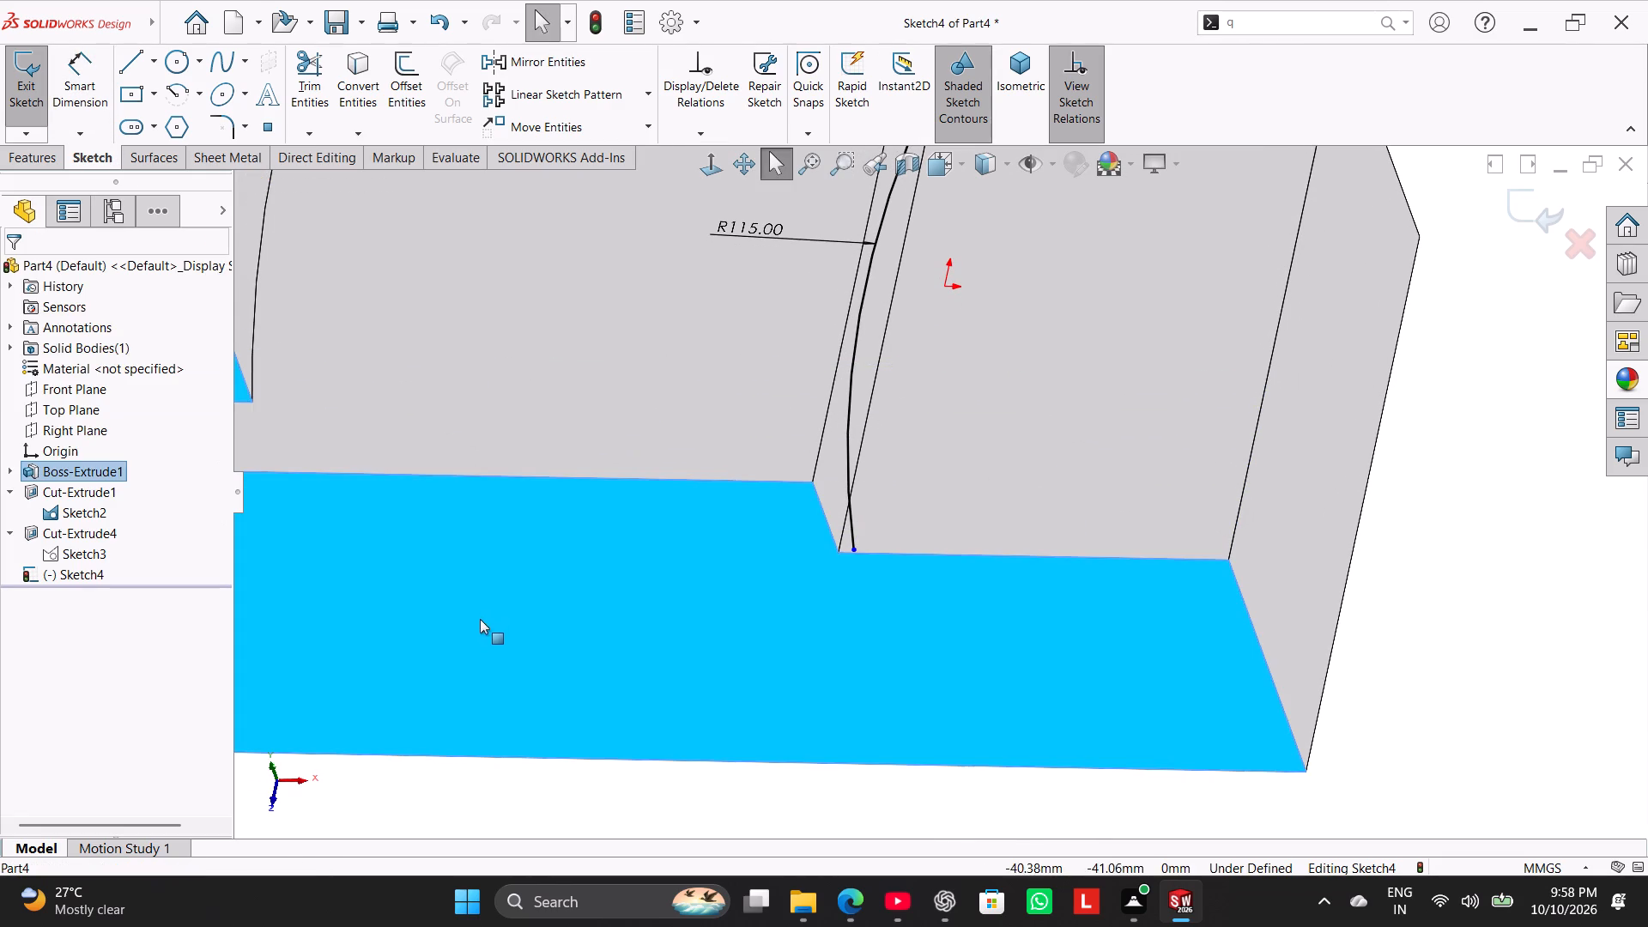
pyautogui.click(654, 784)
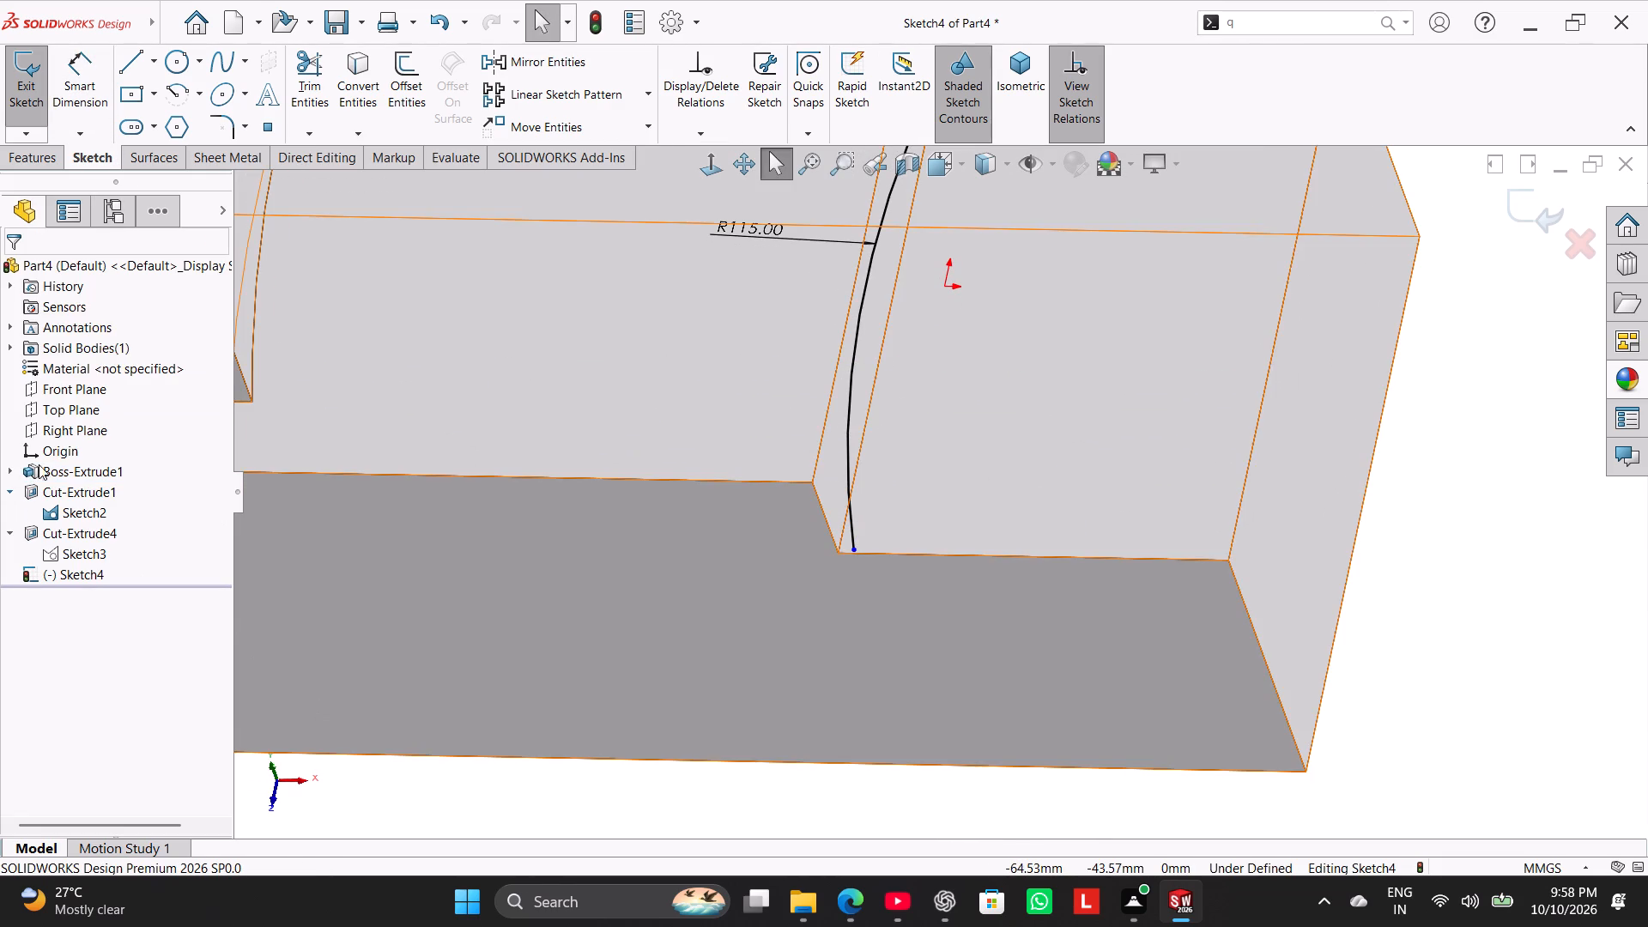
# Exit the arc sketch and open the base extrusion's stepped profile sketch for editing.
pyautogui.click(47, 464)
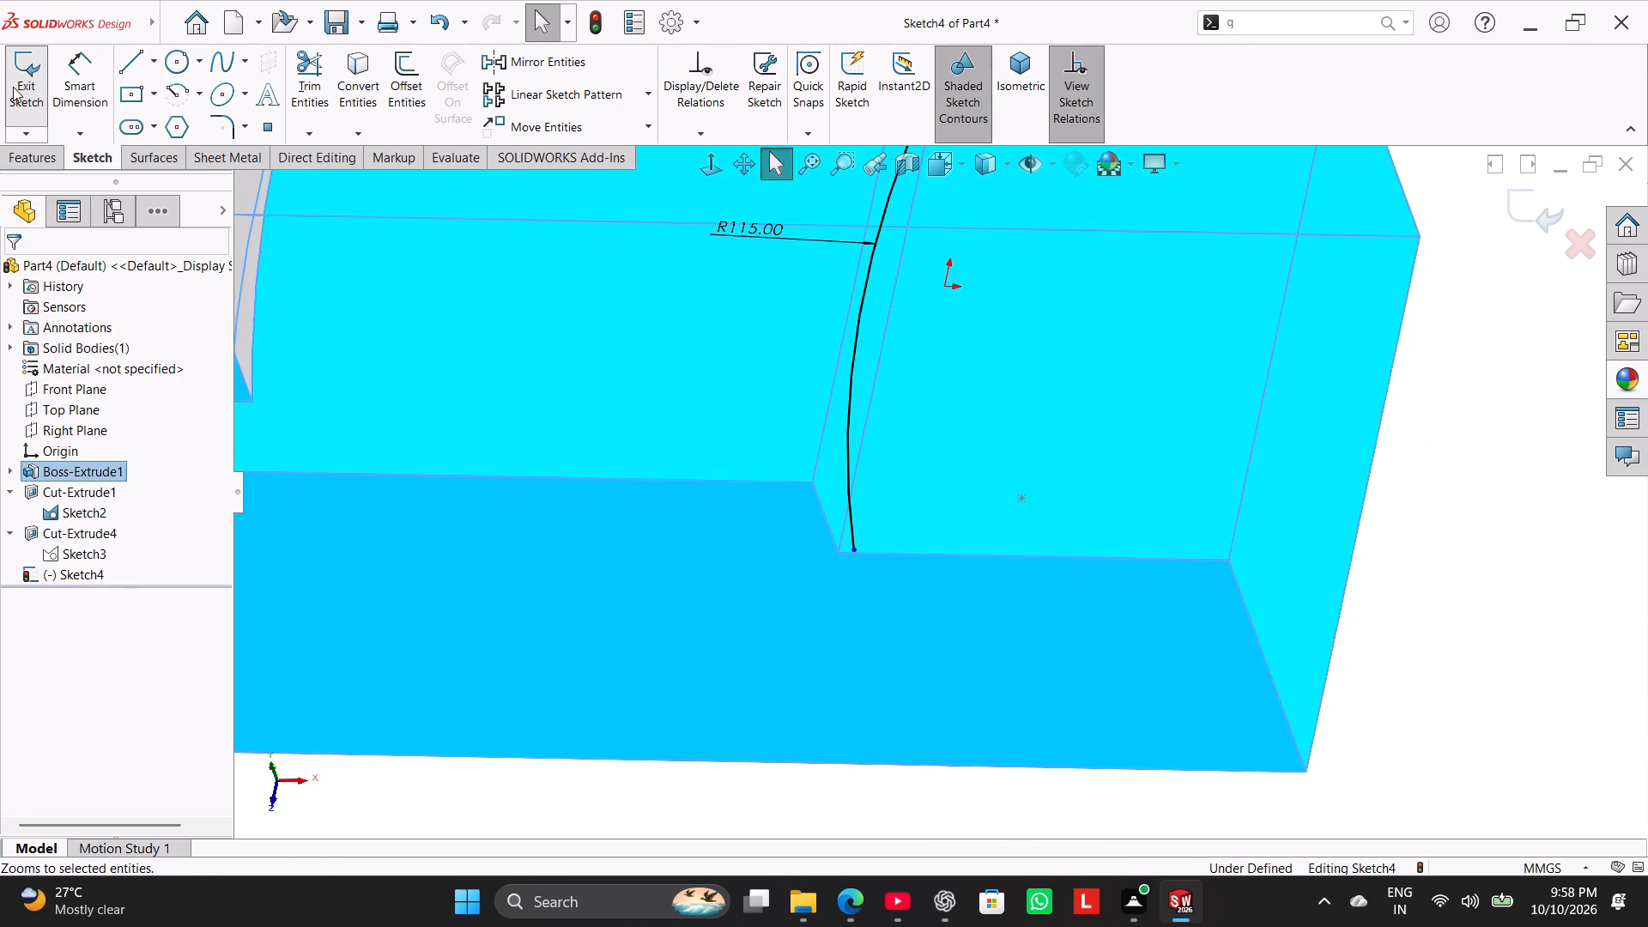
pyautogui.click(11, 82)
pyautogui.click(82, 471)
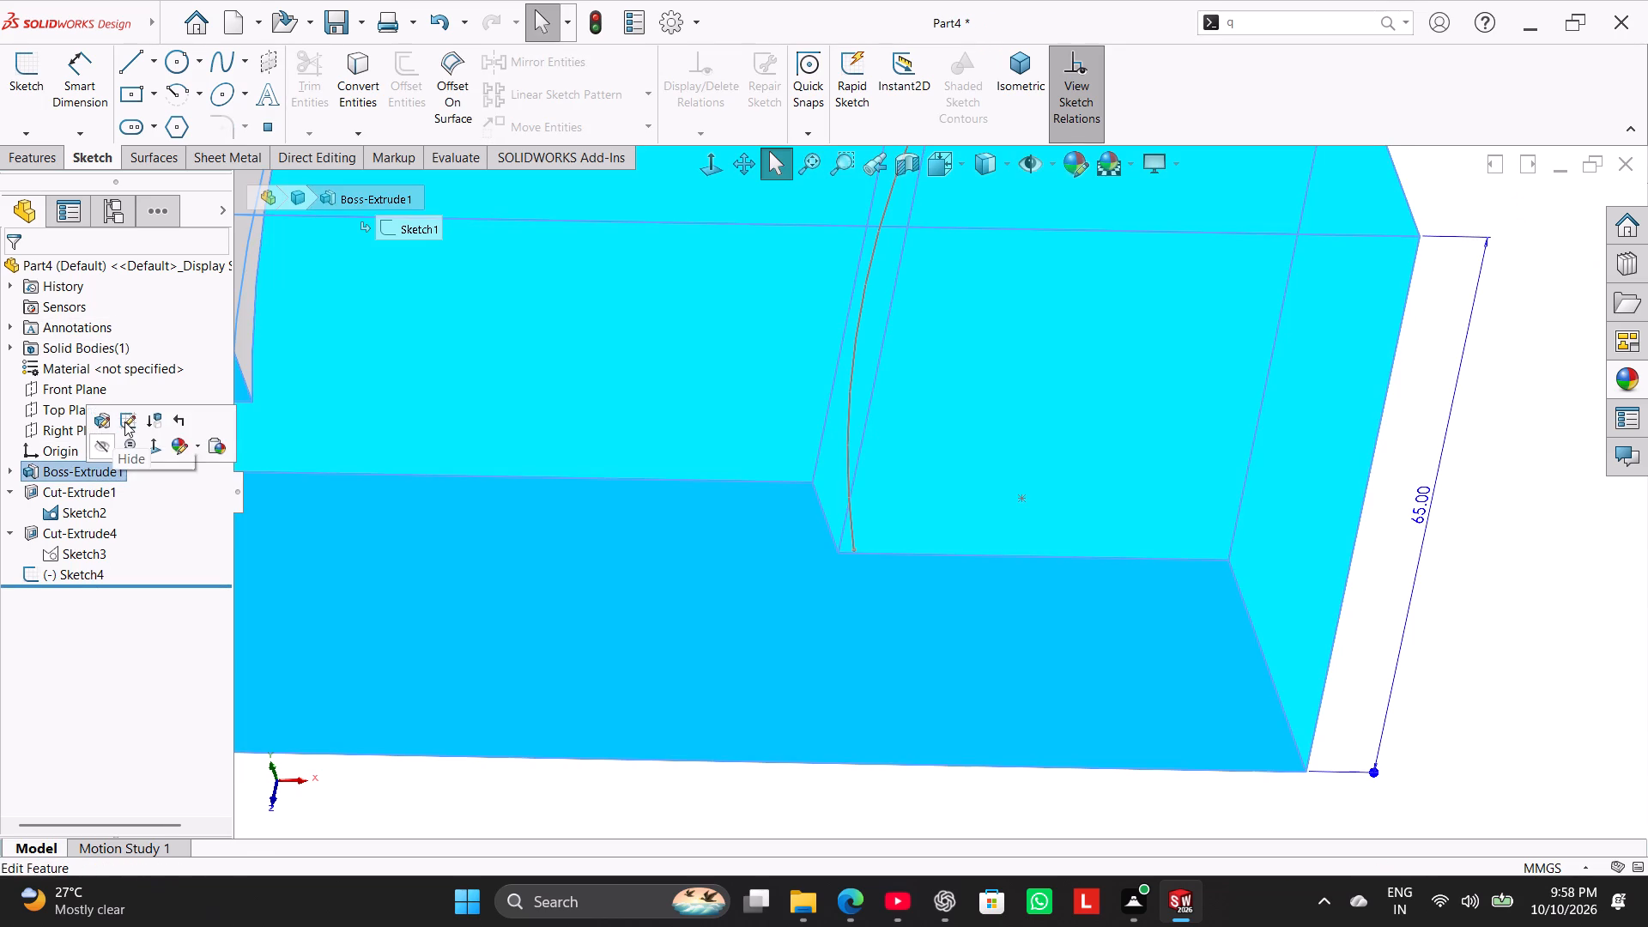
pyautogui.click(124, 421)
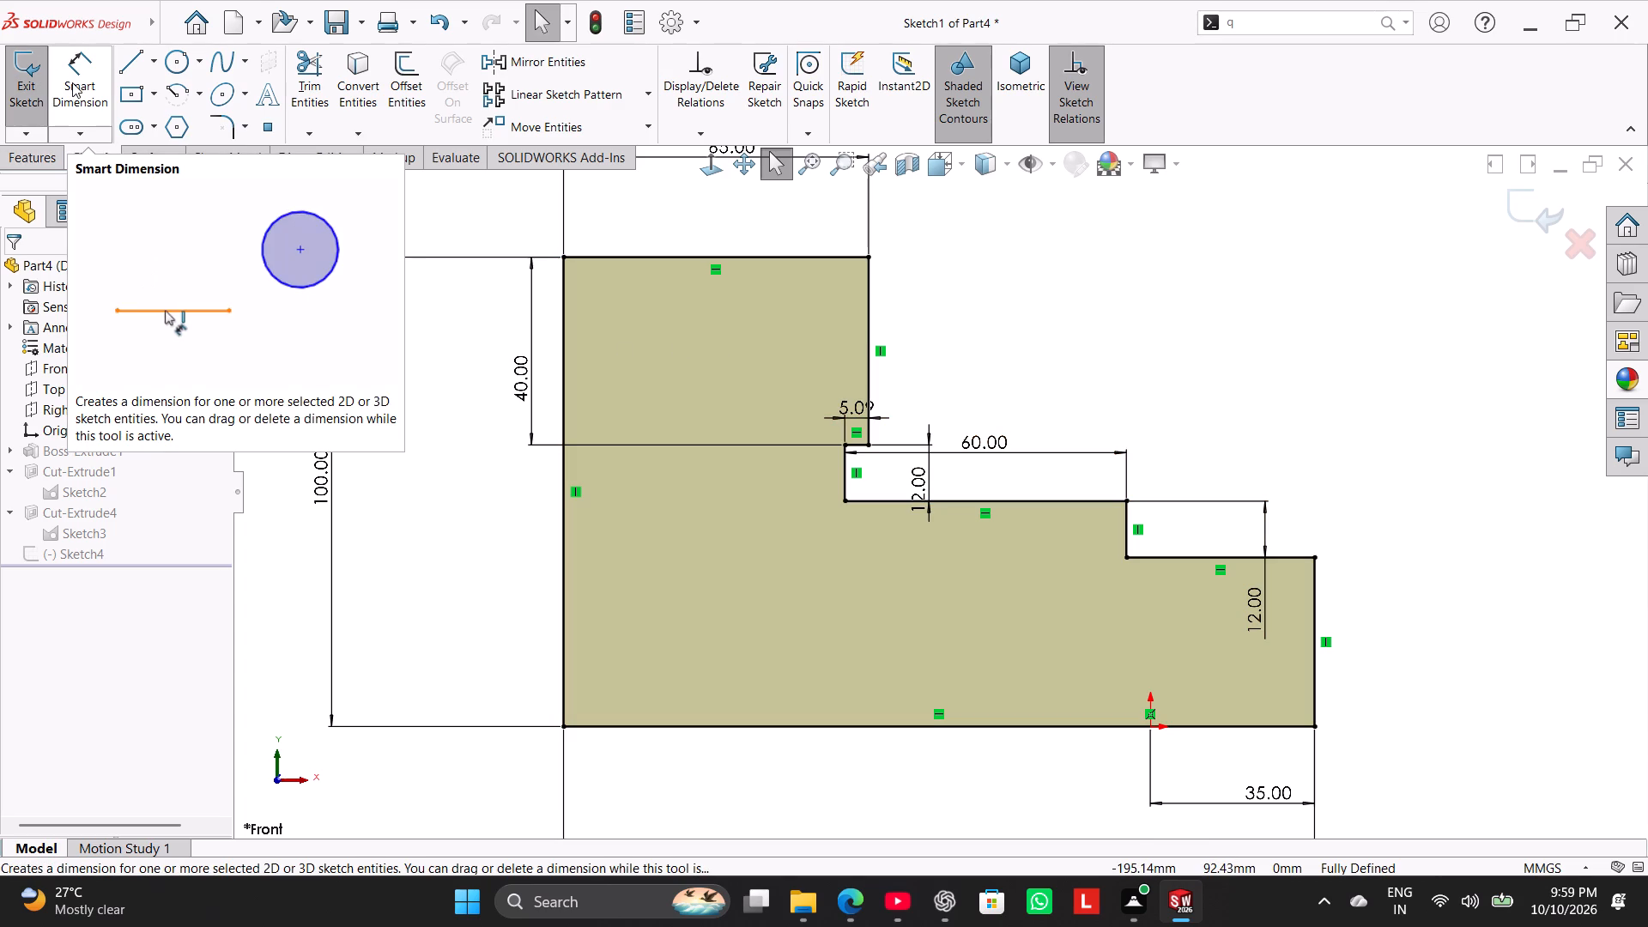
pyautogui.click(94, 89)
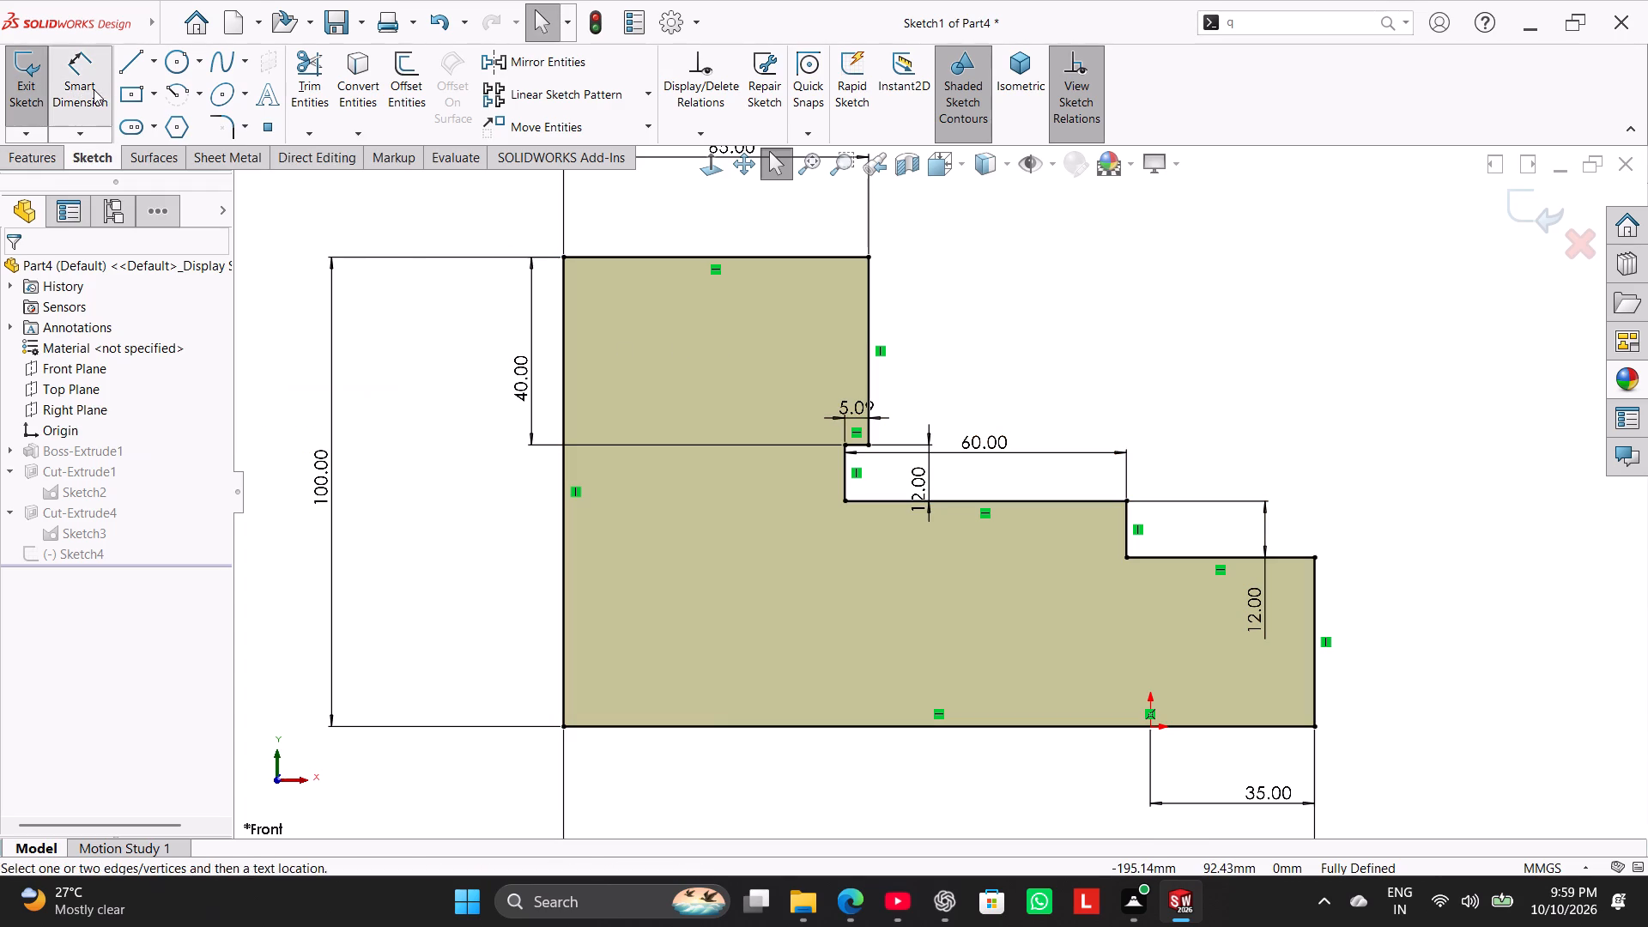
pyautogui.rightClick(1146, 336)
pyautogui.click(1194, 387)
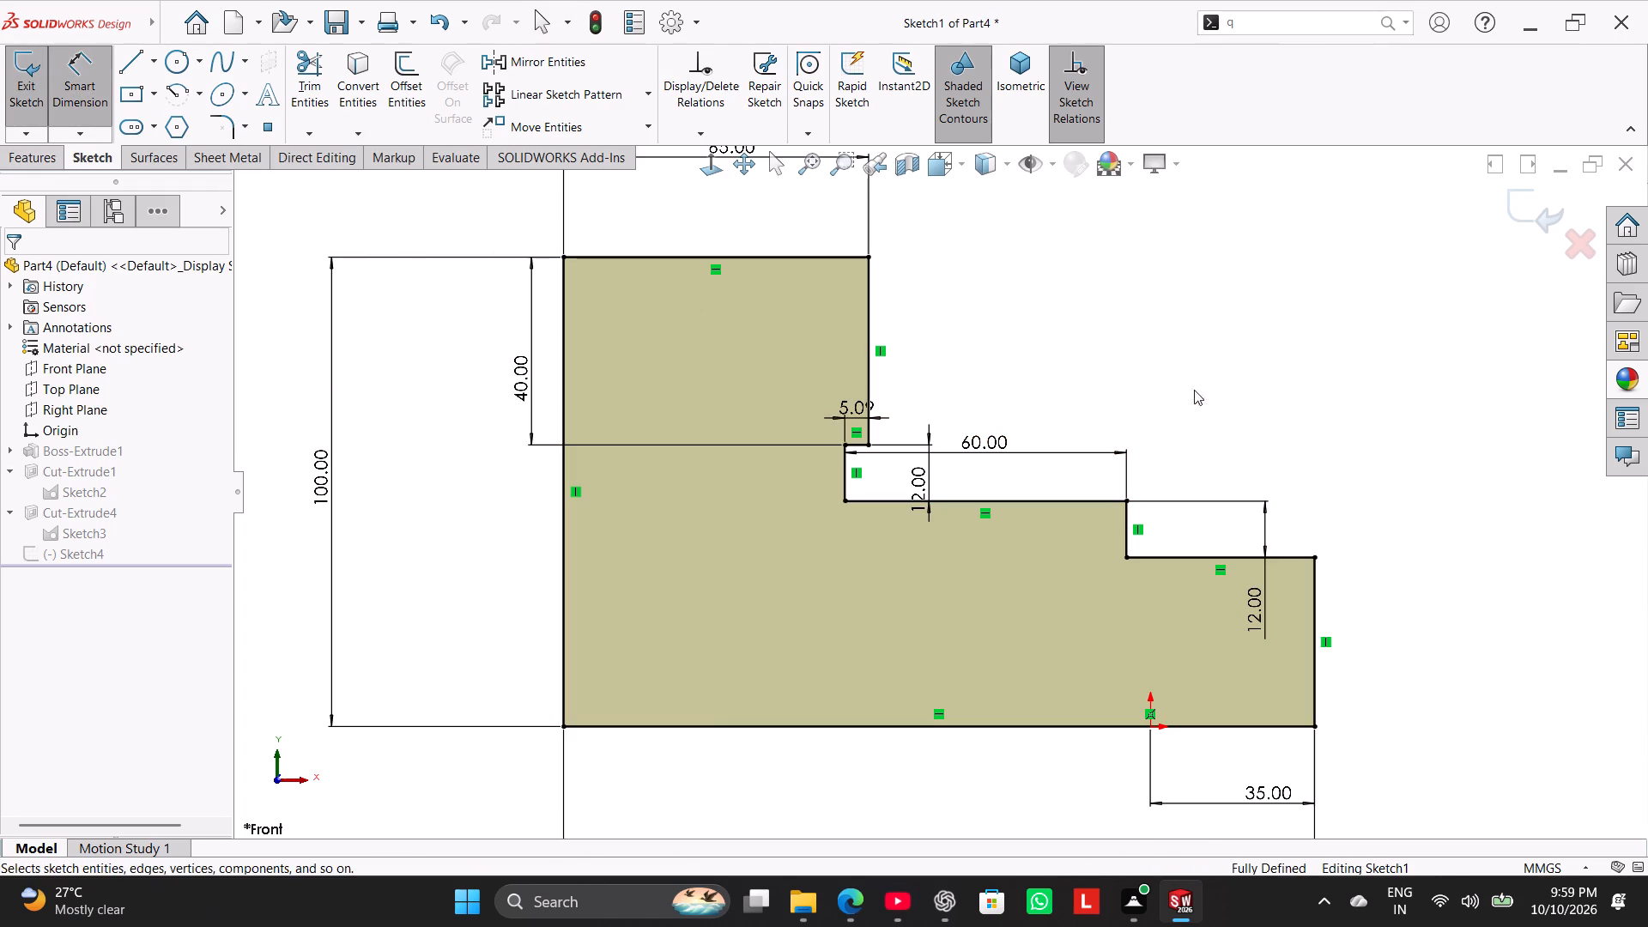
# Delete the 60 mm length dimension of the middle step from the profile sketch.
pyautogui.scroll(1, 1227, 399)
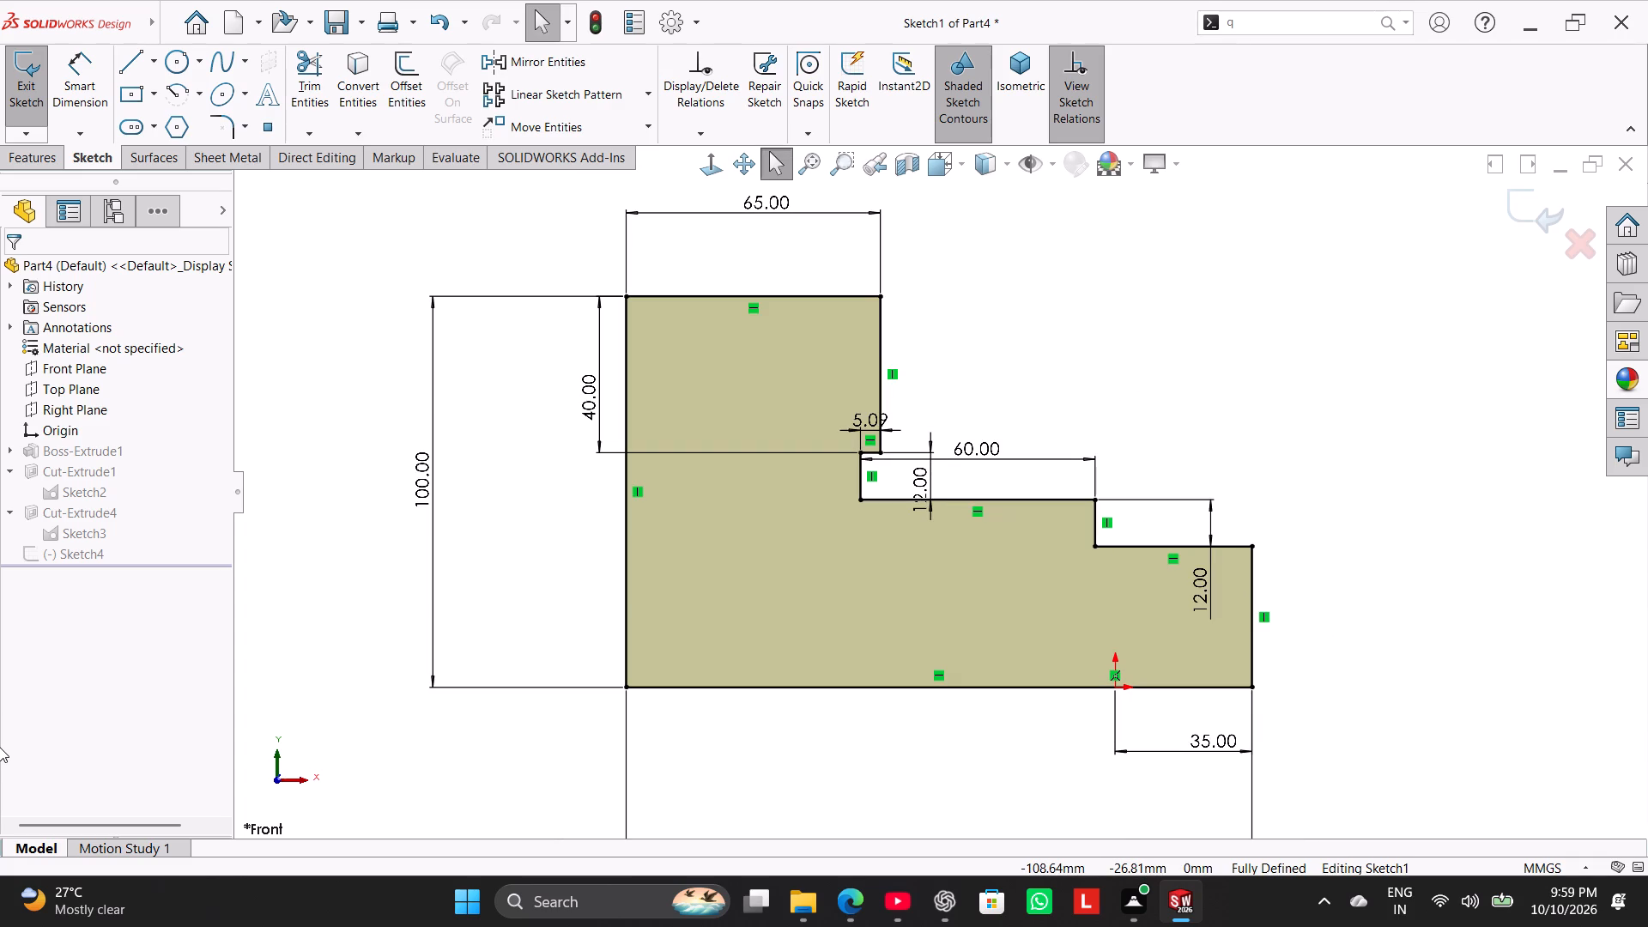
pyautogui.rightClick(985, 445)
pyautogui.click(1041, 653)
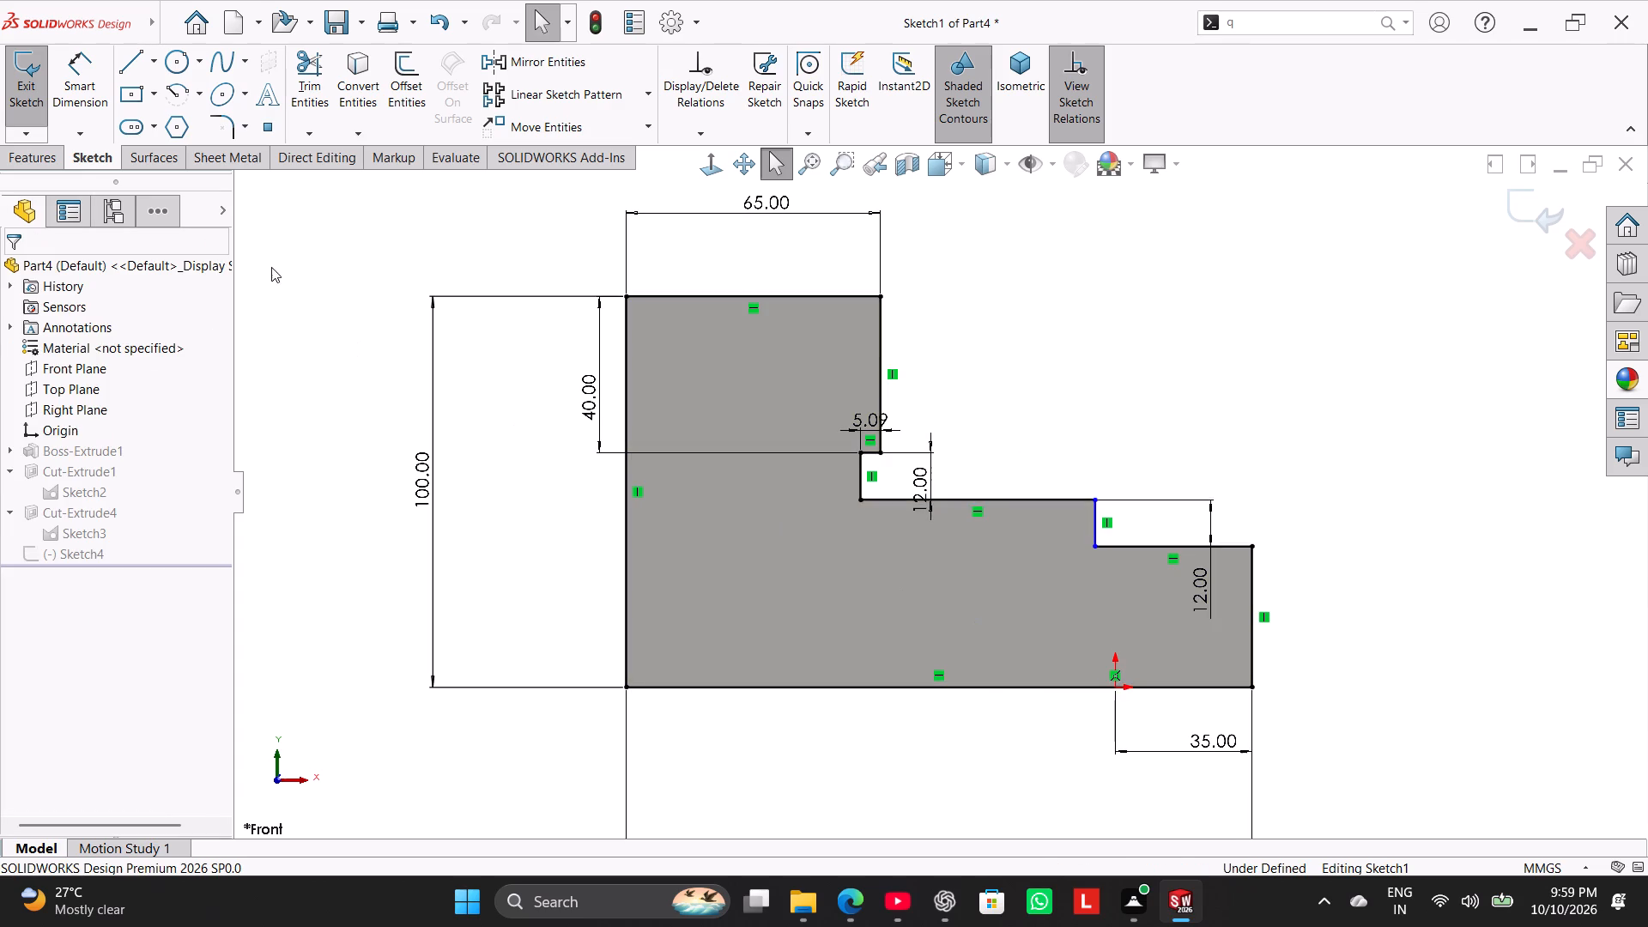
# Dimension the horizontal distance between the lowest step's riser and the block's outer end edge as 38.58 mm.
pyautogui.click(92, 50)
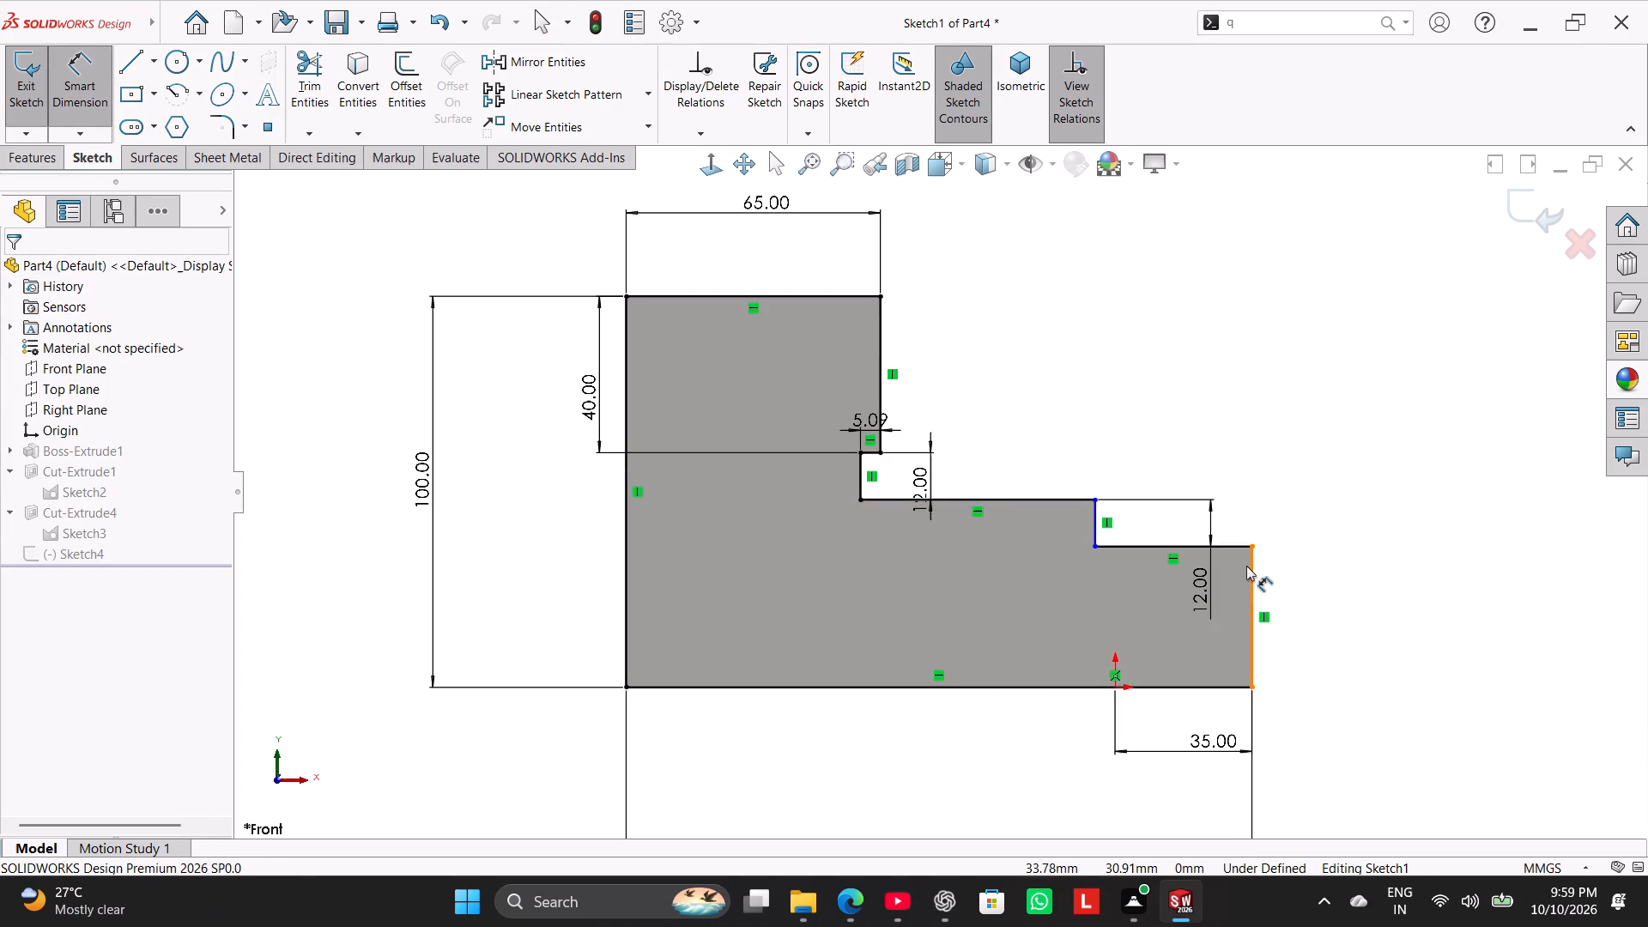
pyautogui.click(1251, 573)
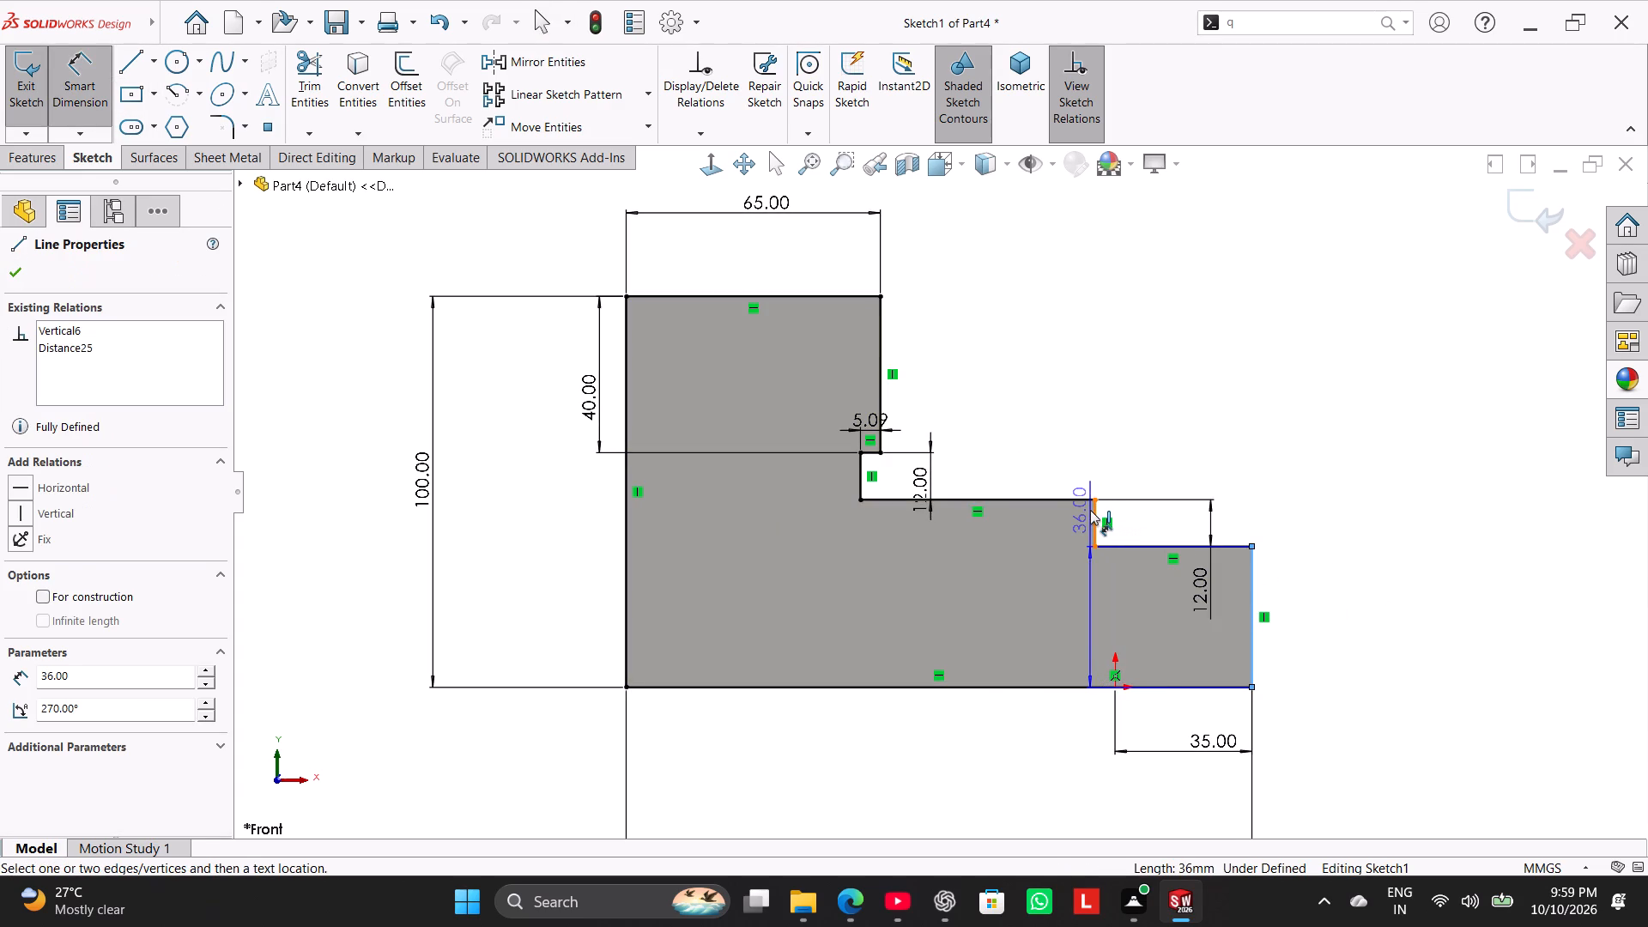
pyautogui.click(1090, 512)
pyautogui.click(1170, 429)
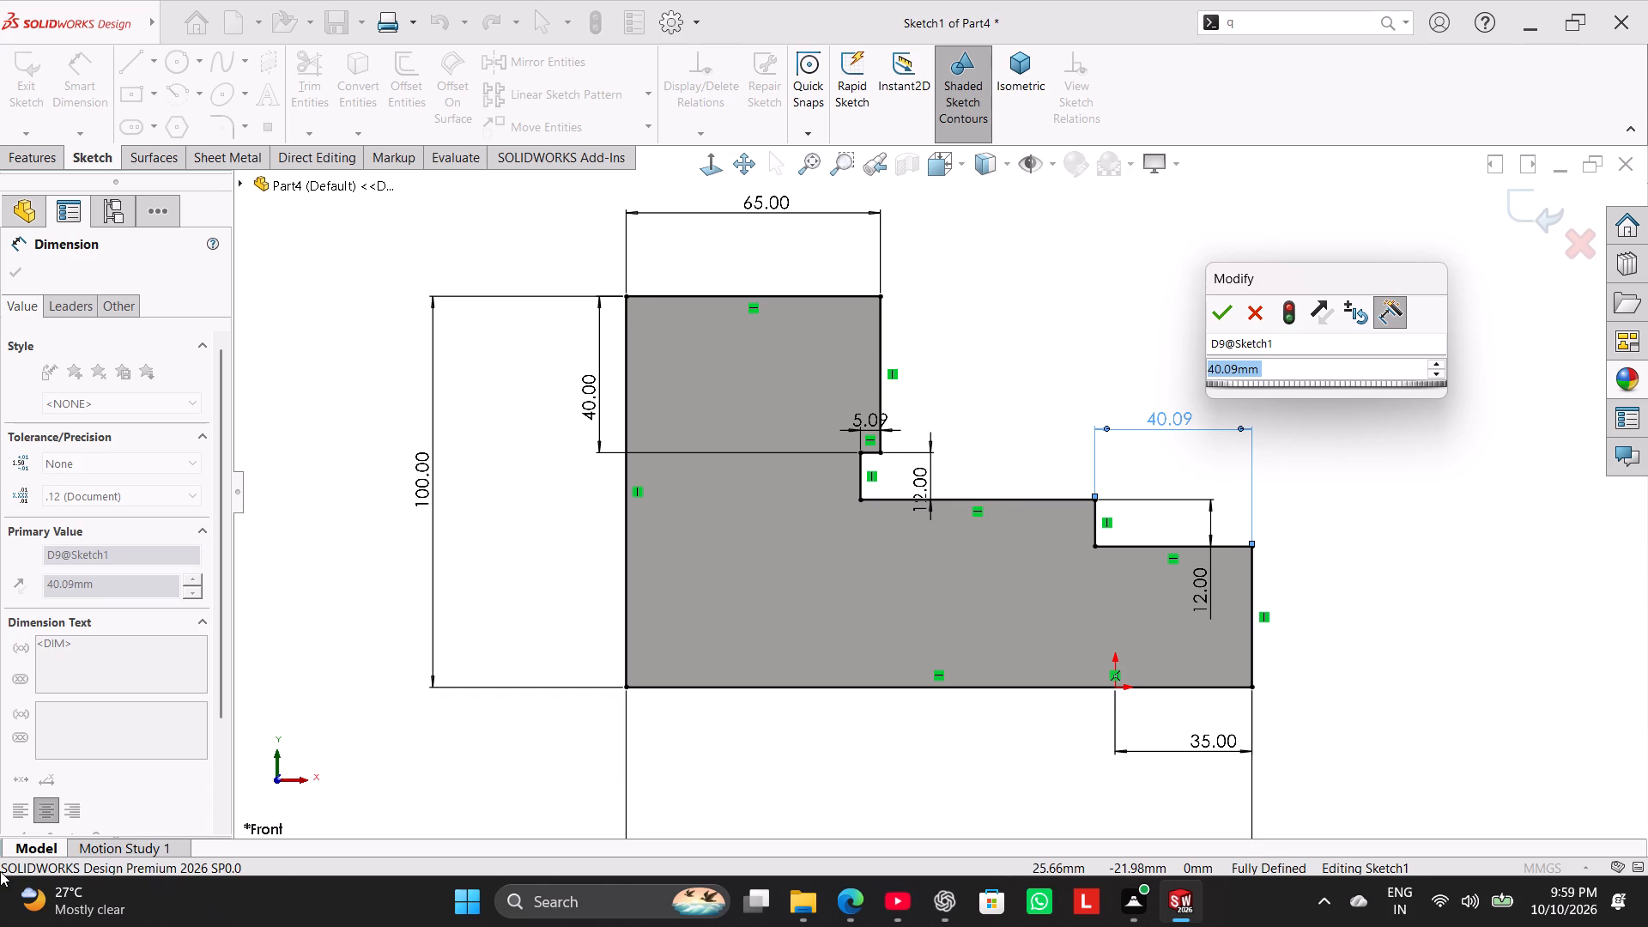
pyautogui.write('38.58')
pyautogui.press('Return')
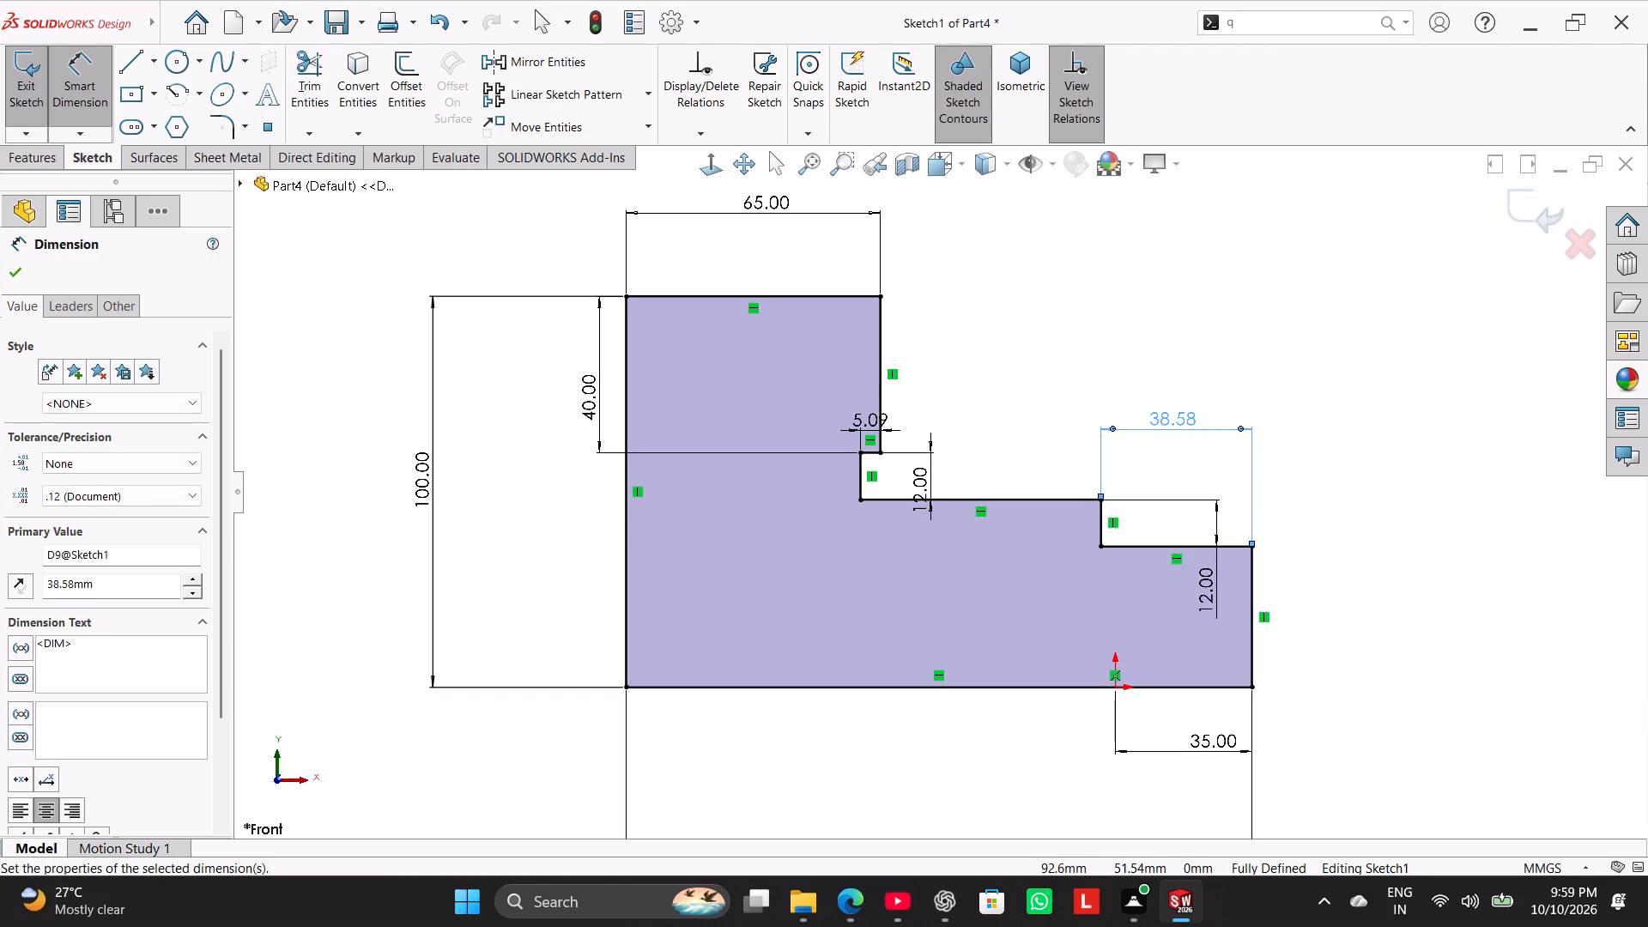
pyautogui.rightClick(1209, 291)
pyautogui.click(1262, 342)
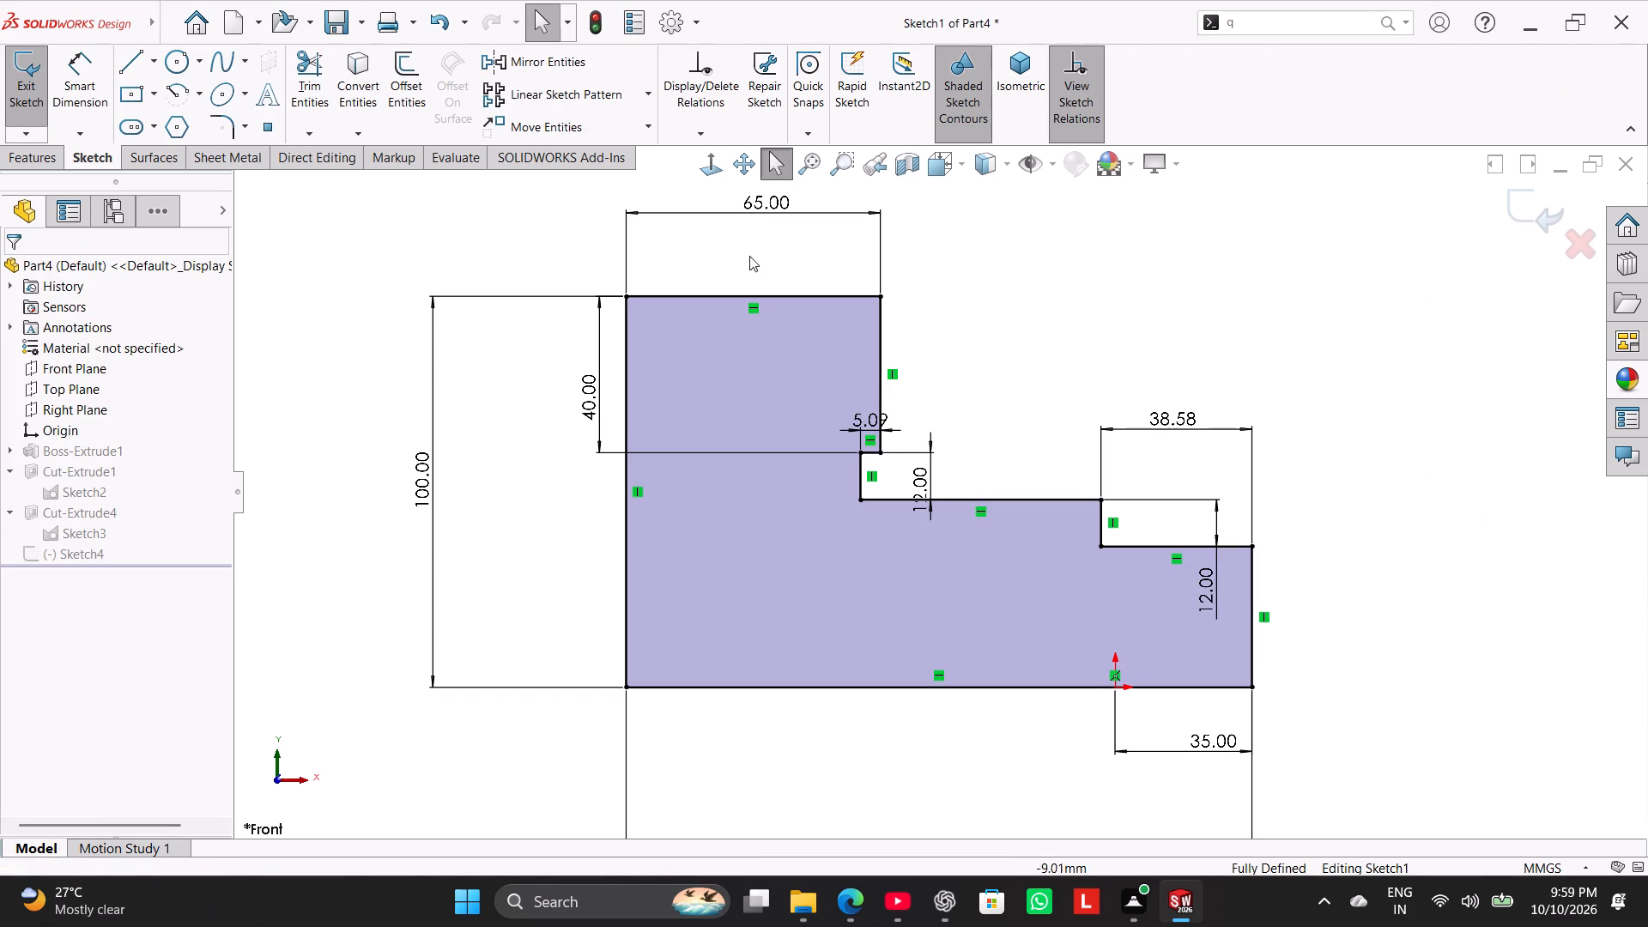
# Exit the base profile sketch and open the 115 mm arc sketch on the lowest step for editing.
pyautogui.click(12, 86)
pyautogui.moveTo(418, 276); pyautogui.dragTo(350, 433, button='middle')
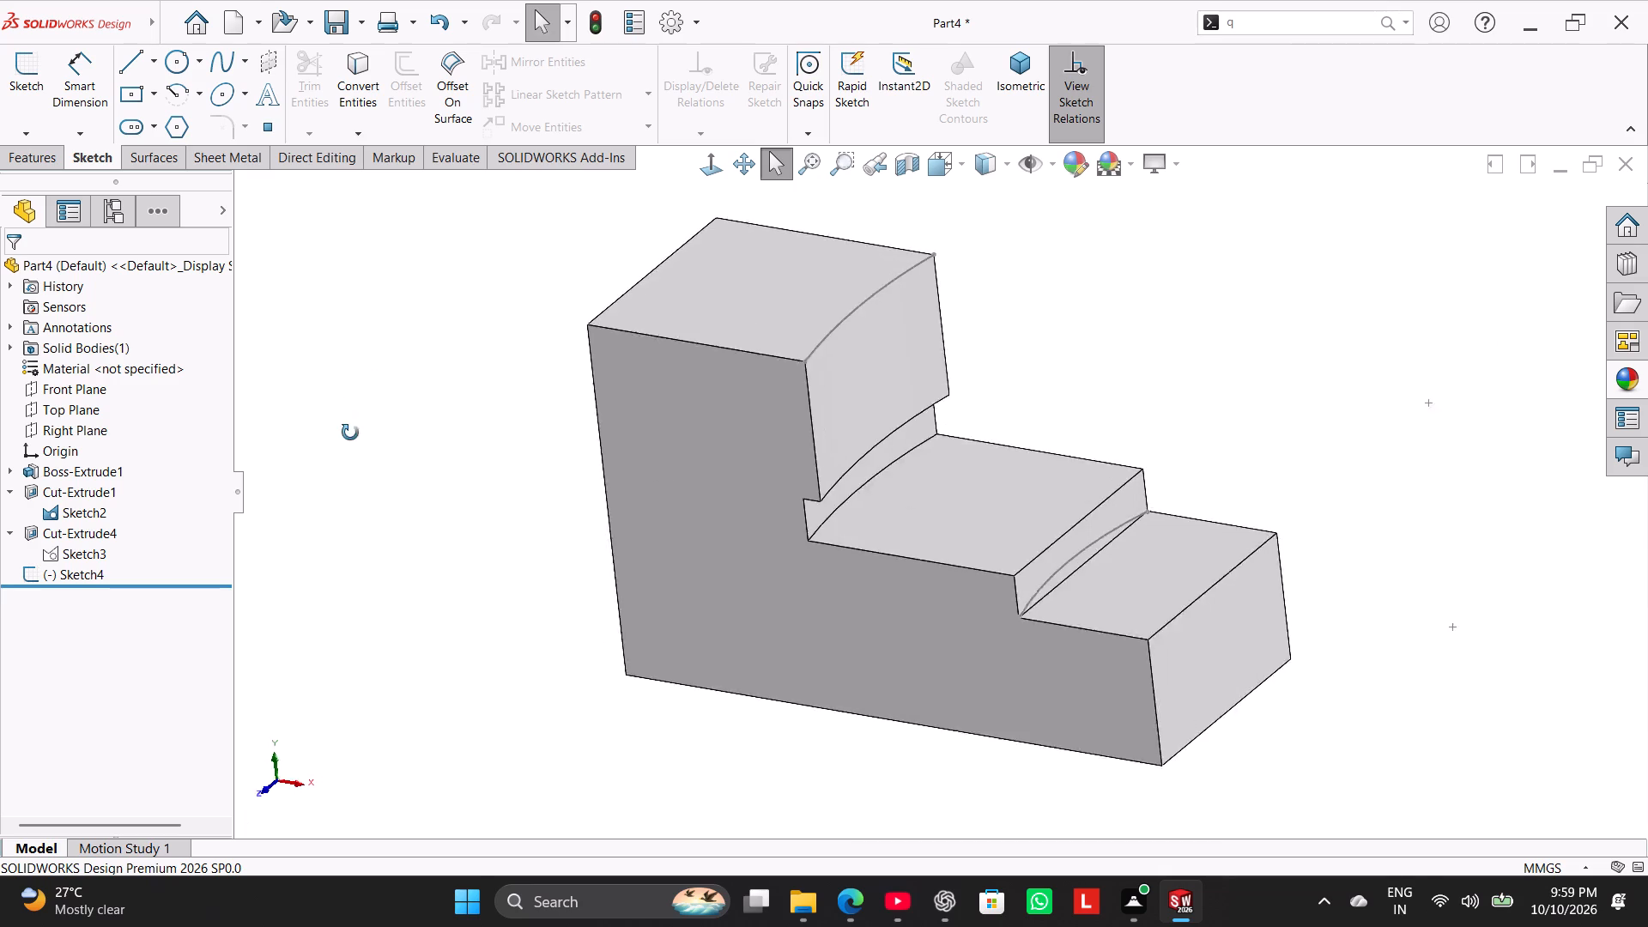
pyautogui.moveTo(350, 433); pyautogui.dragTo(403, 464, button='middle')
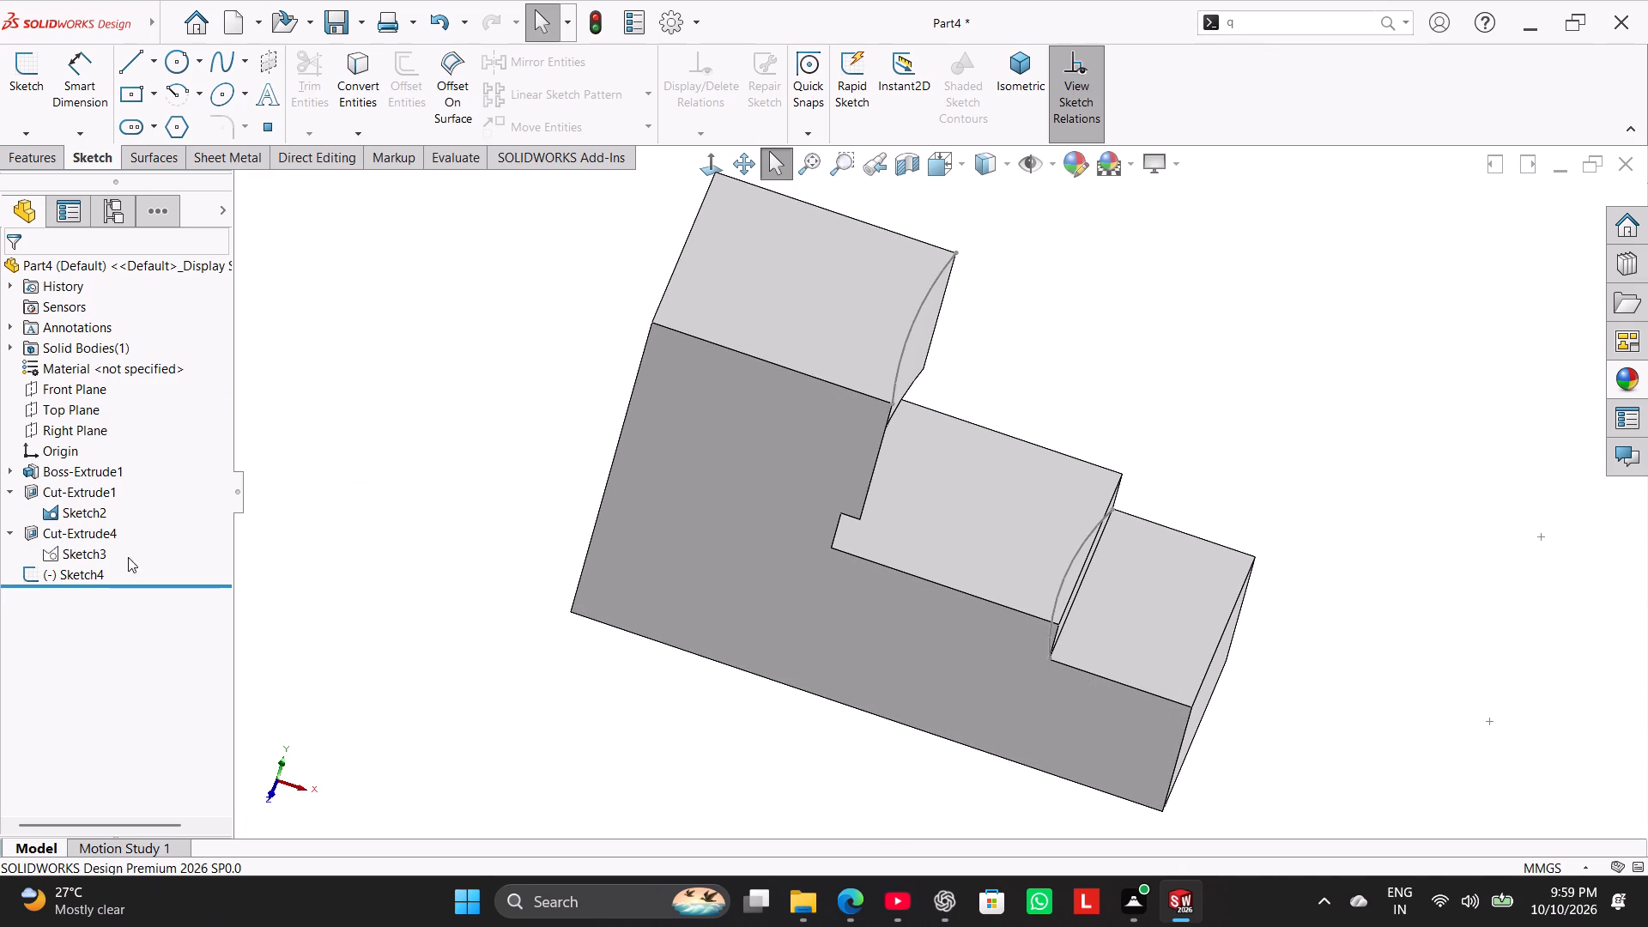
pyautogui.click(99, 569)
pyautogui.click(124, 524)
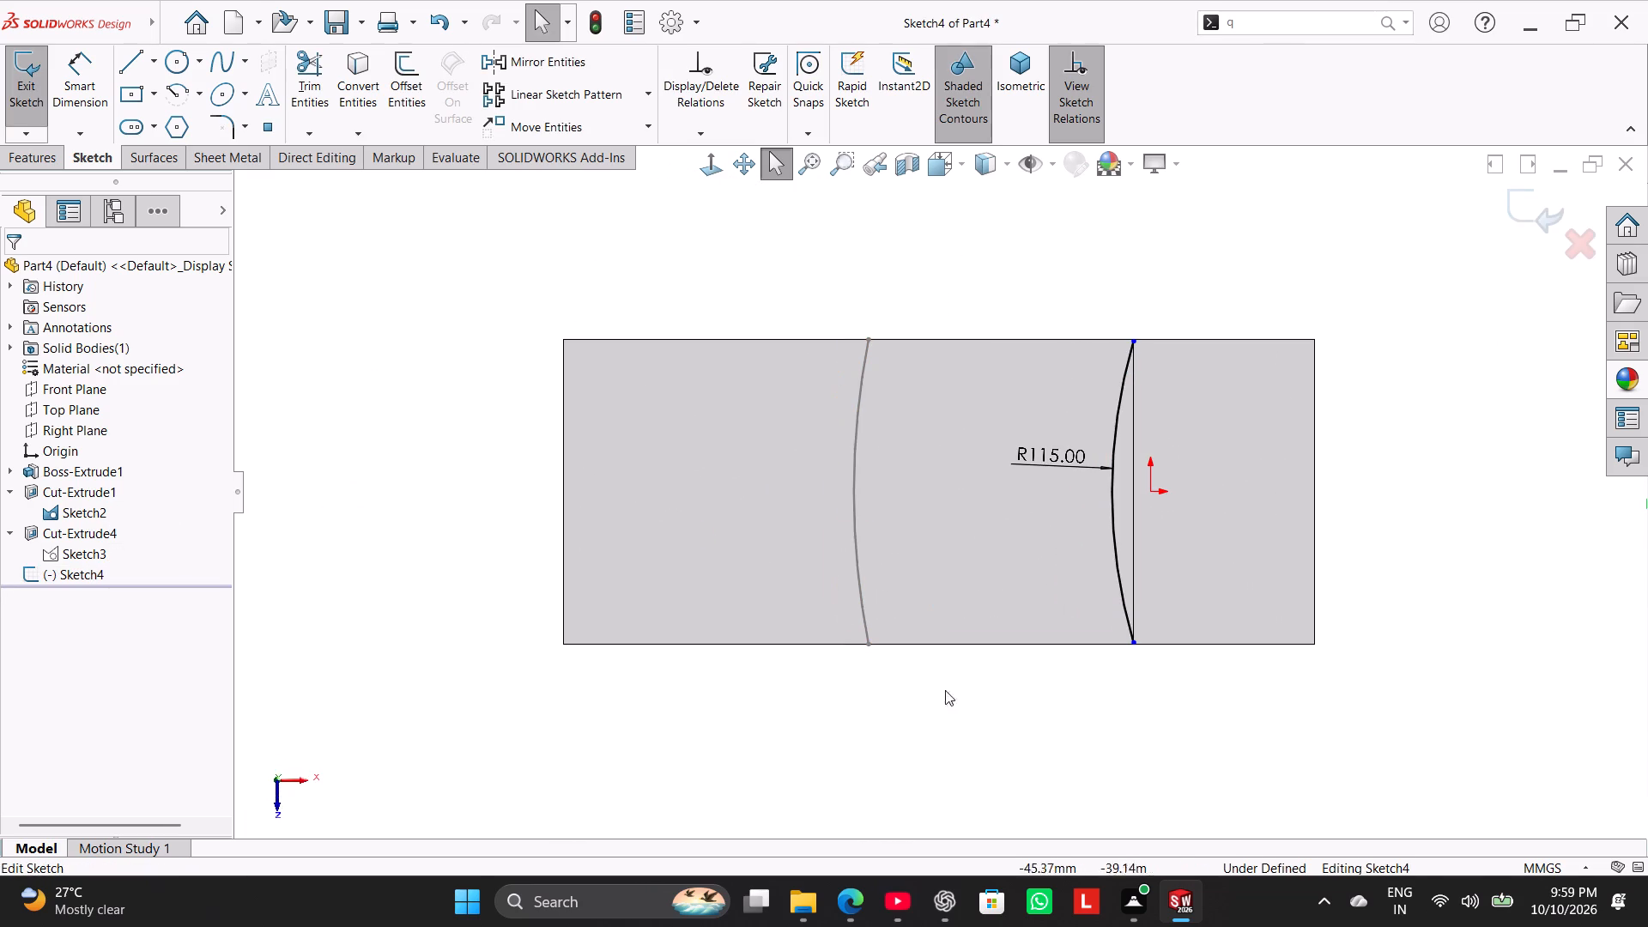
# Convert the lowest step's inner edge, at the foot of the riser, into a line in the arc sketch.
pyautogui.moveTo(1016, 717); pyautogui.dragTo(981, 541, button='middle')
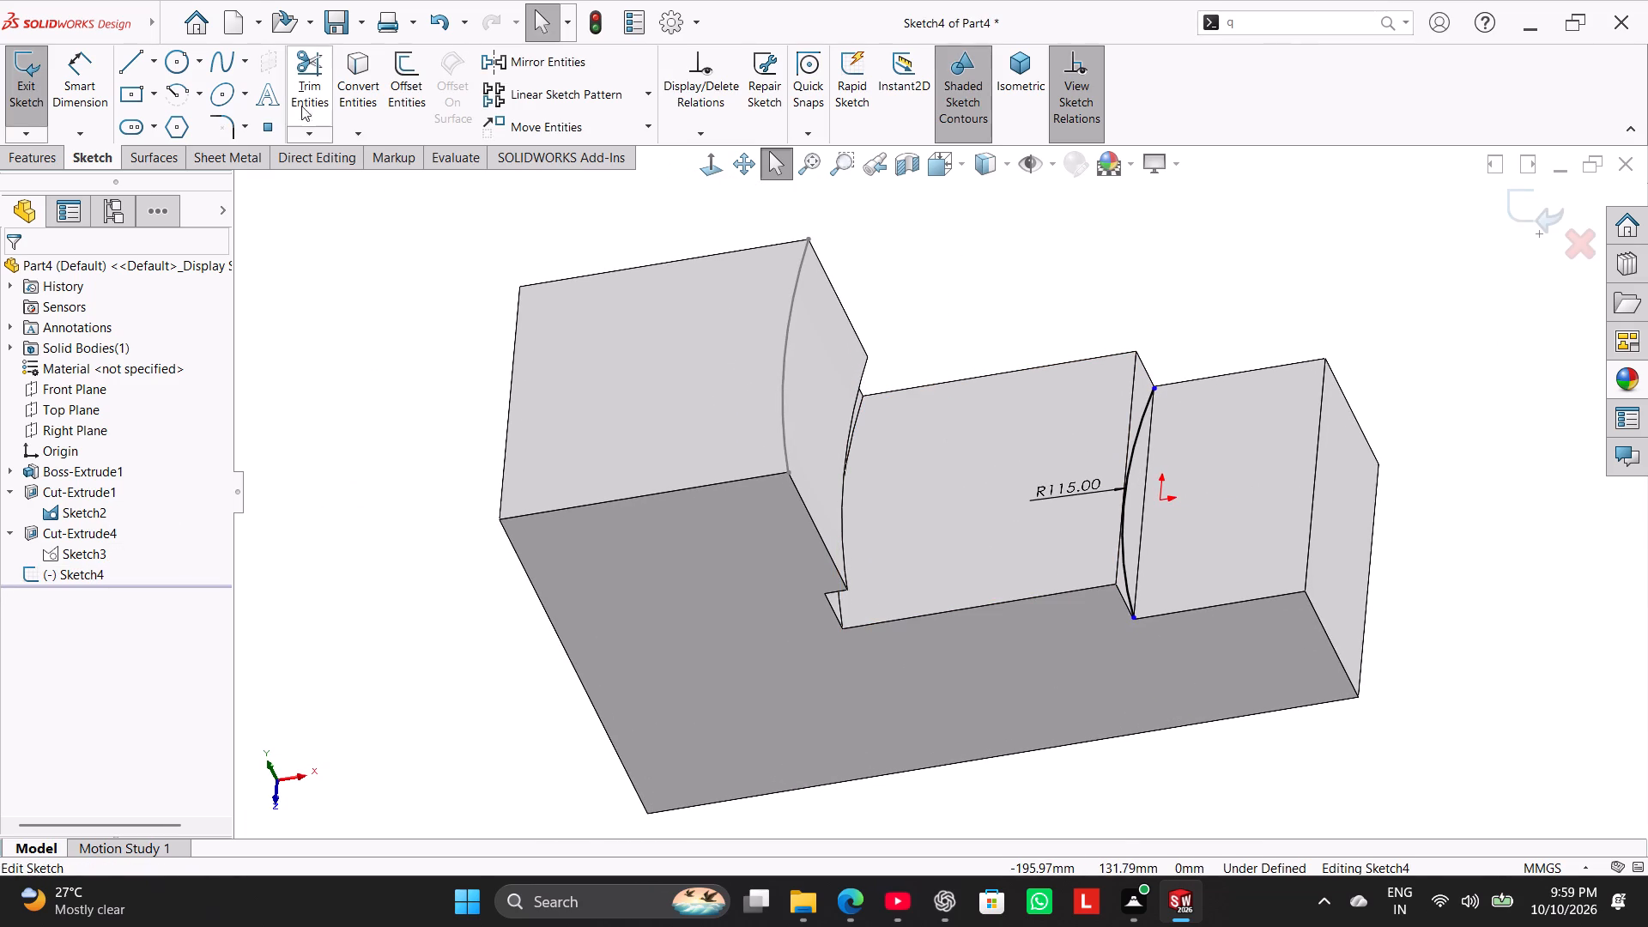
pyautogui.click(347, 84)
pyautogui.scroll(-2, 1148, 465)
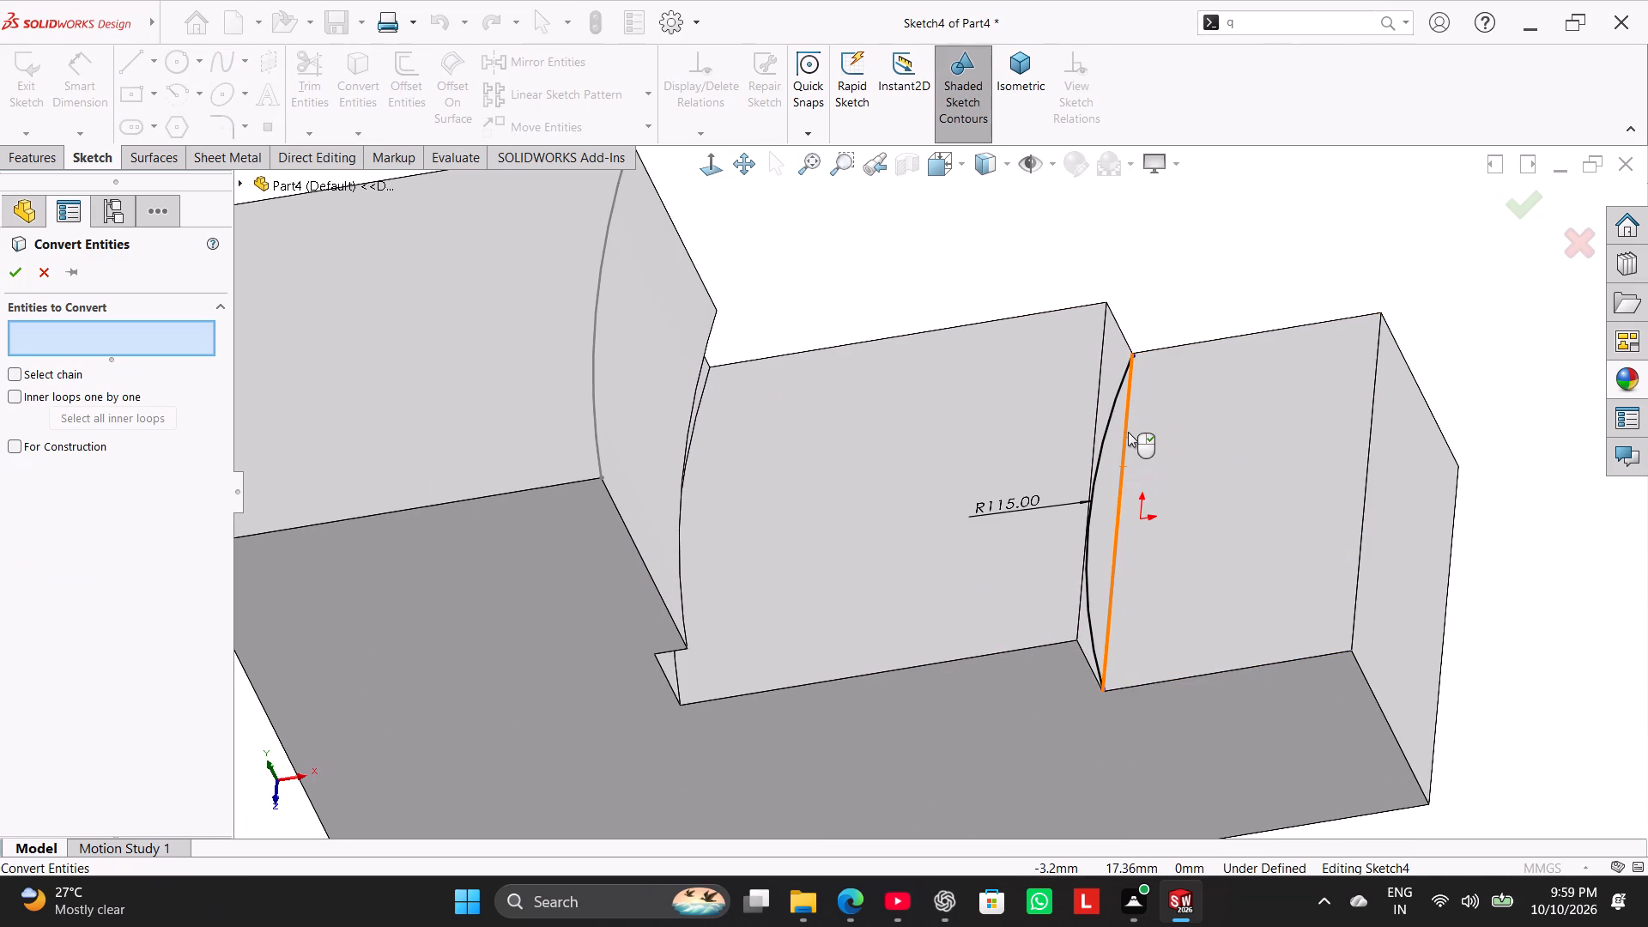
pyautogui.click(1128, 432)
pyautogui.click(8, 274)
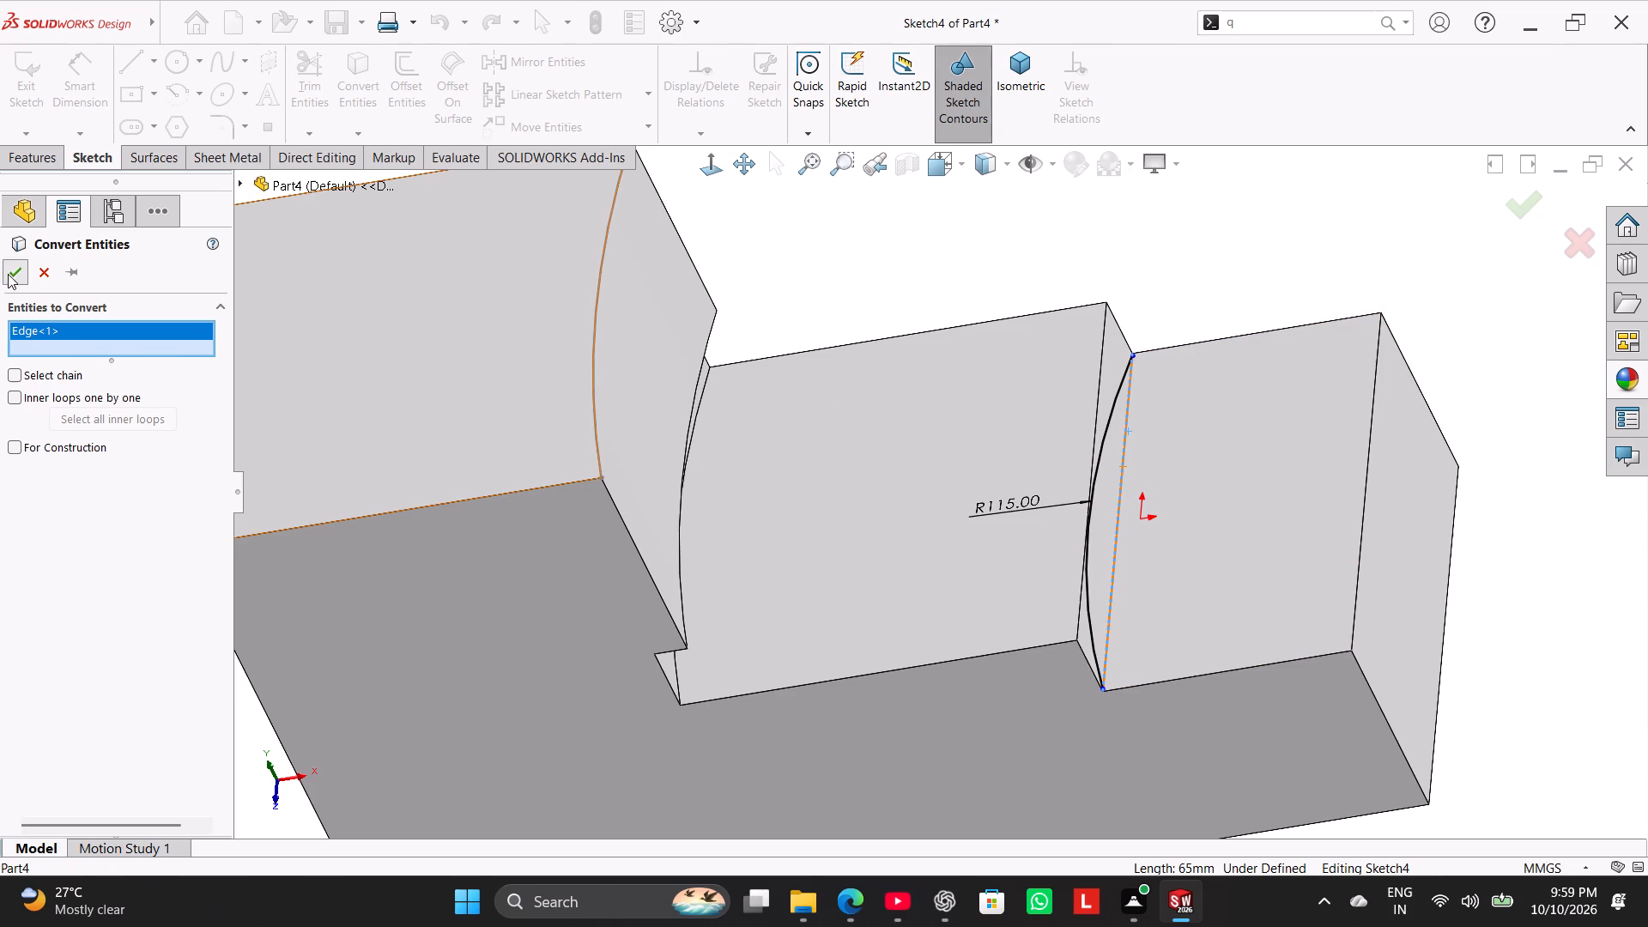
# Delete the existing 115 mm arc, along with its radius dimension, from the lowest step's sketch.
pyautogui.scroll(-4, 1110, 710)
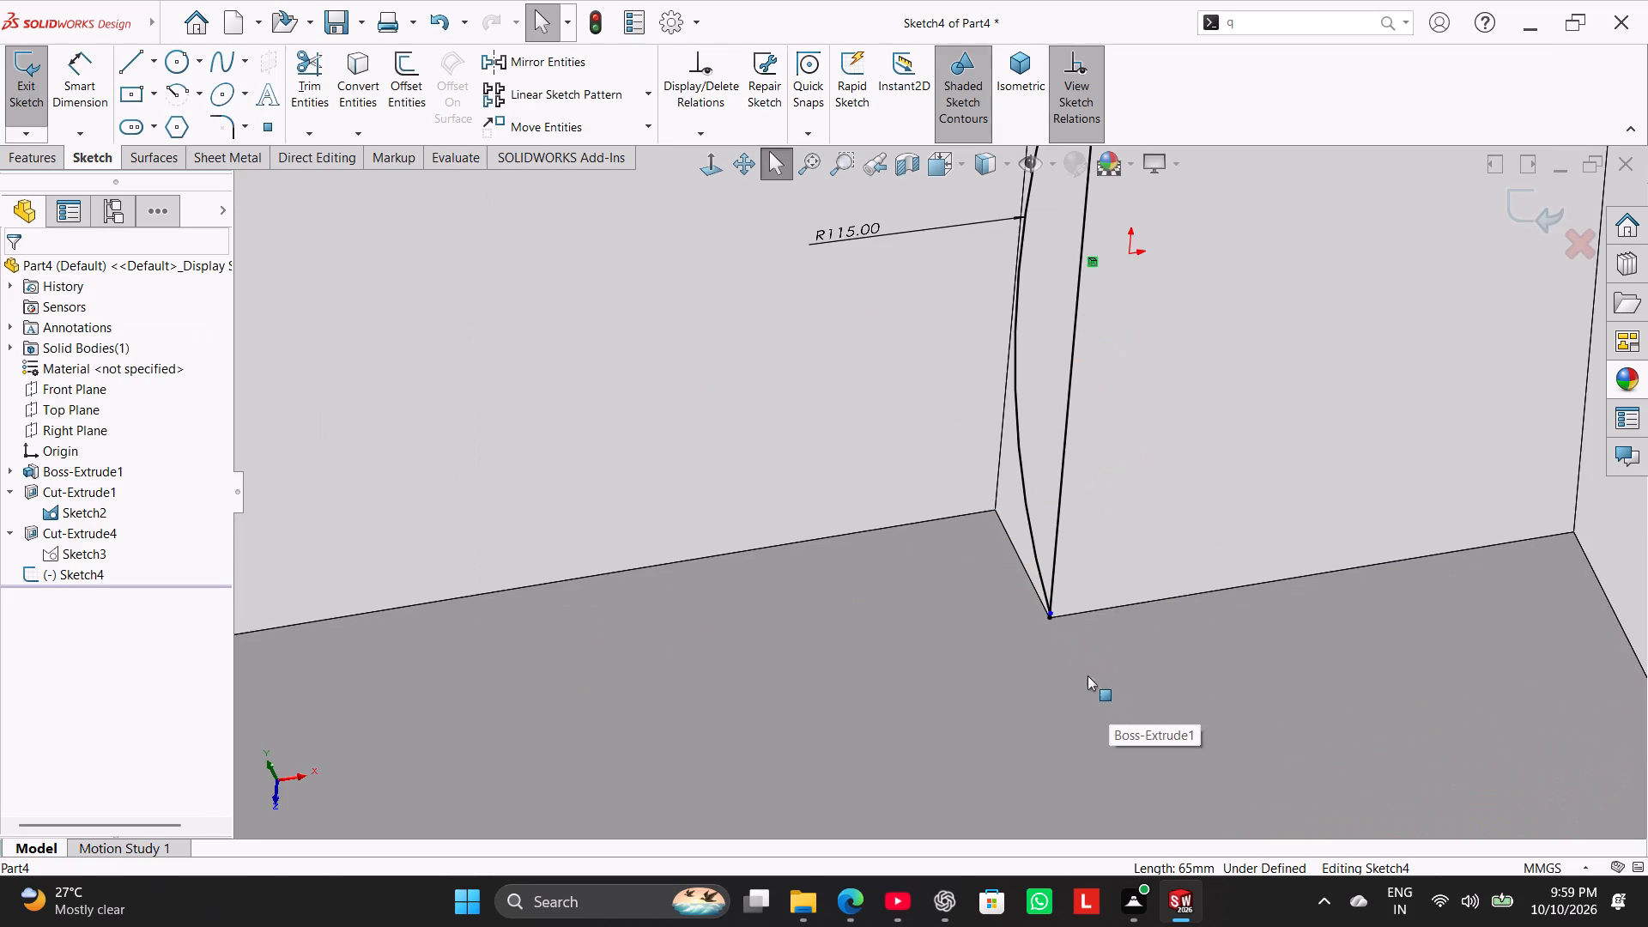
pyautogui.scroll(-8, 1069, 622)
pyautogui.scroll(-3, 1010, 582)
pyautogui.scroll(3, 1031, 542)
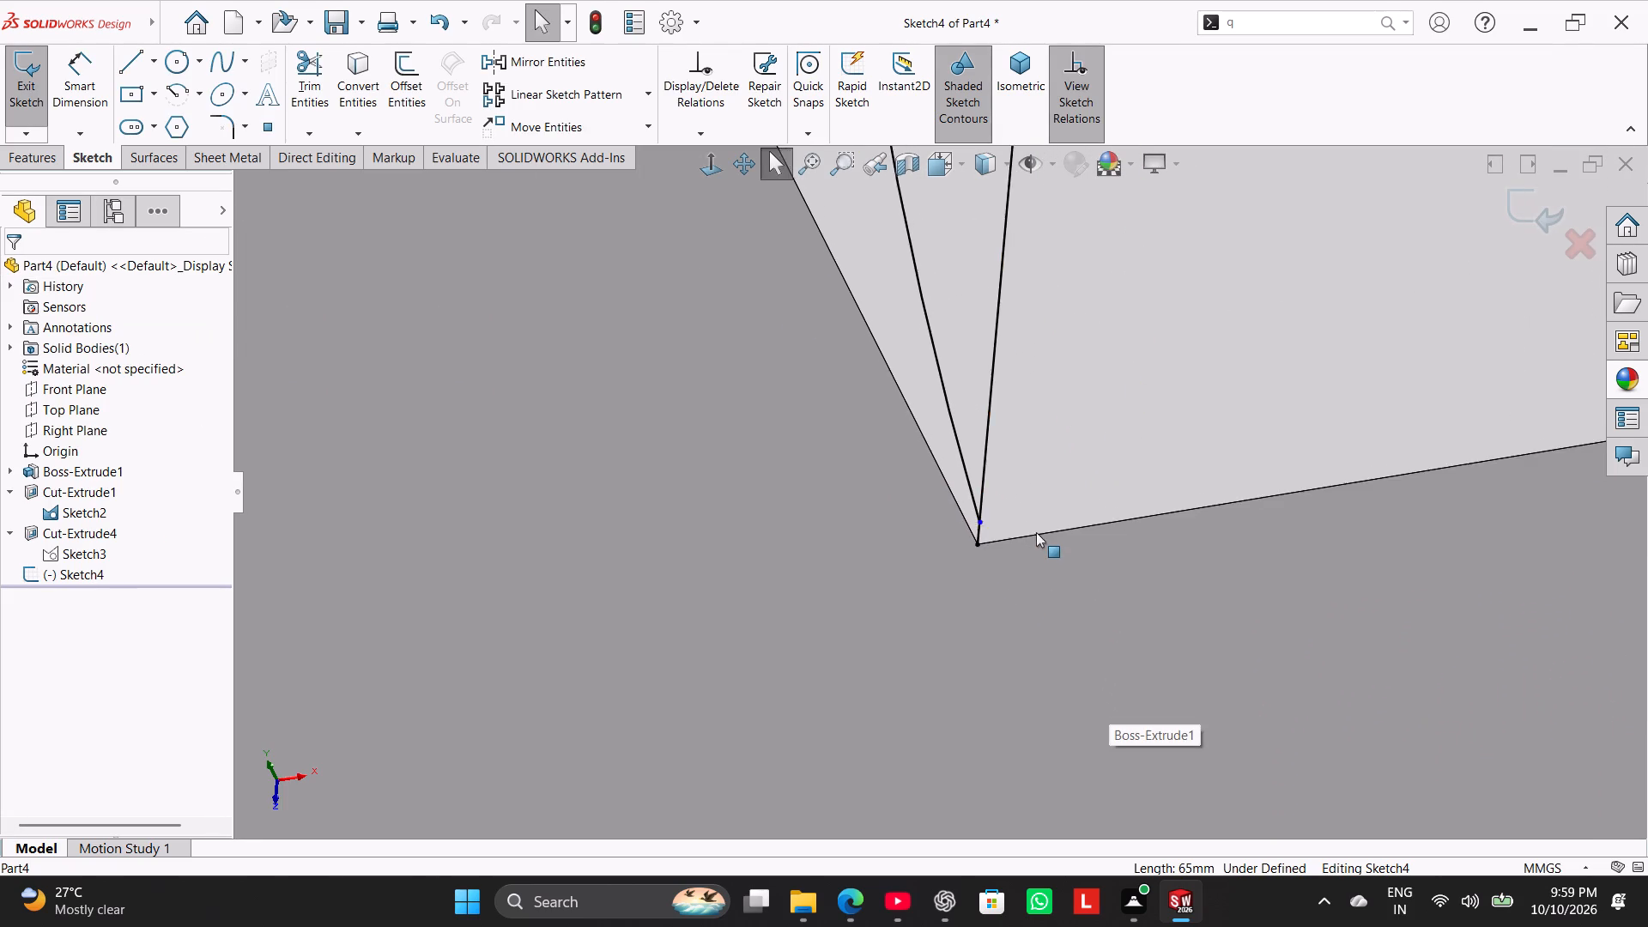
pyautogui.scroll(8, 1036, 532)
pyautogui.scroll(-2, 1068, 322)
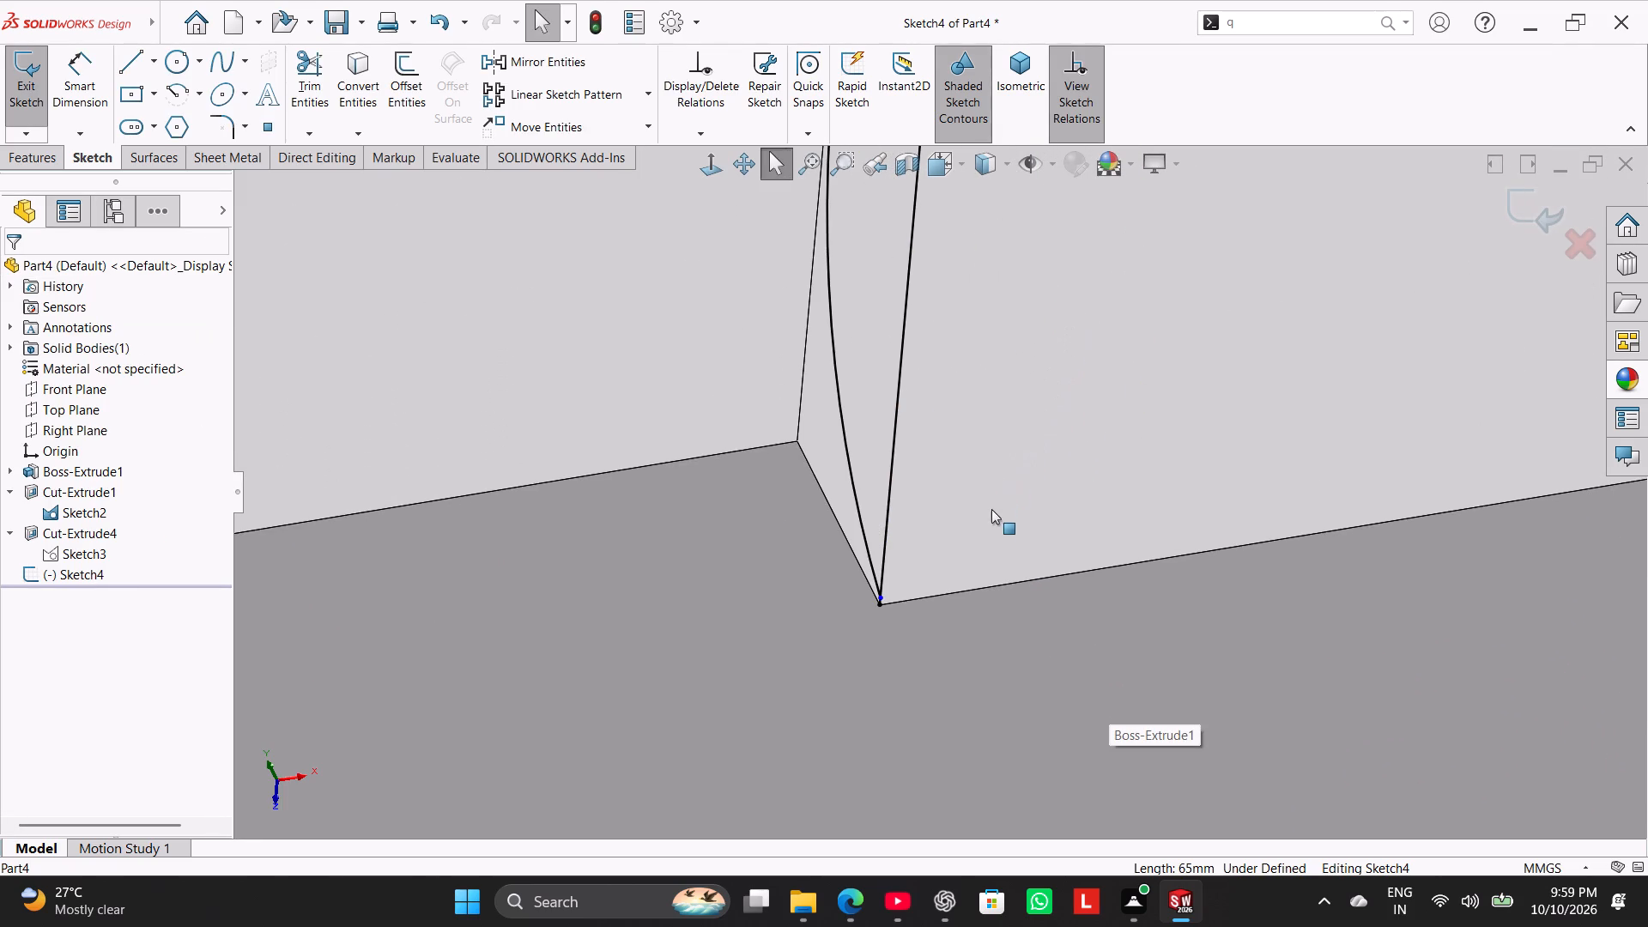
pyautogui.scroll(3, 971, 535)
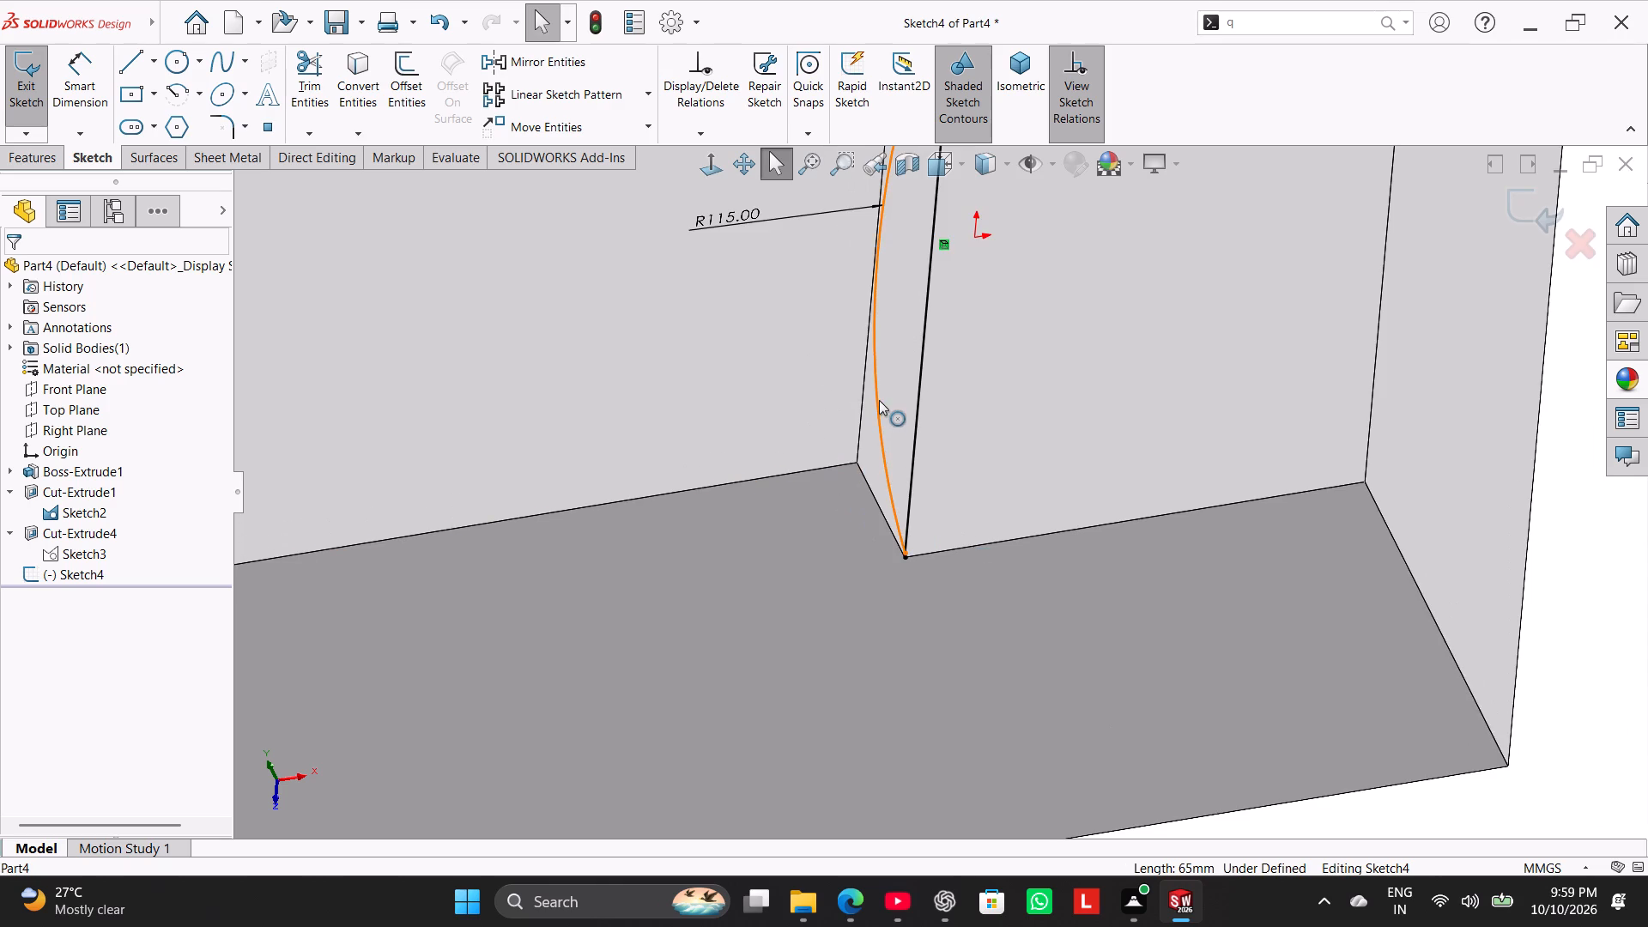
pyautogui.rightClick(879, 400)
pyautogui.click(964, 678)
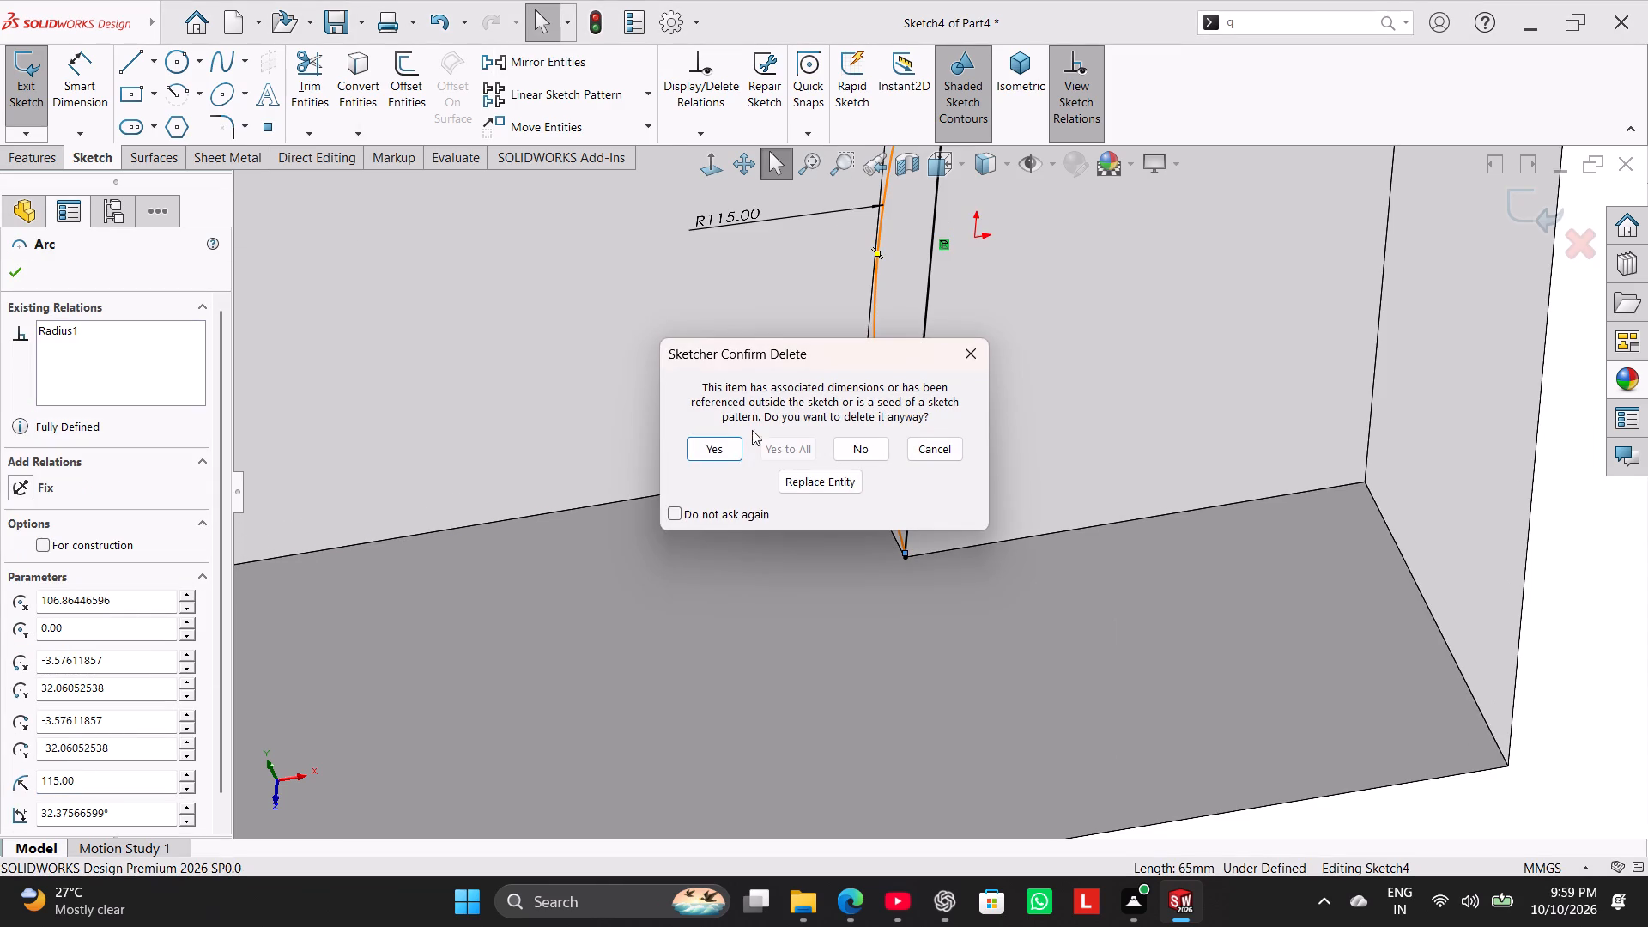
pyautogui.click(716, 460)
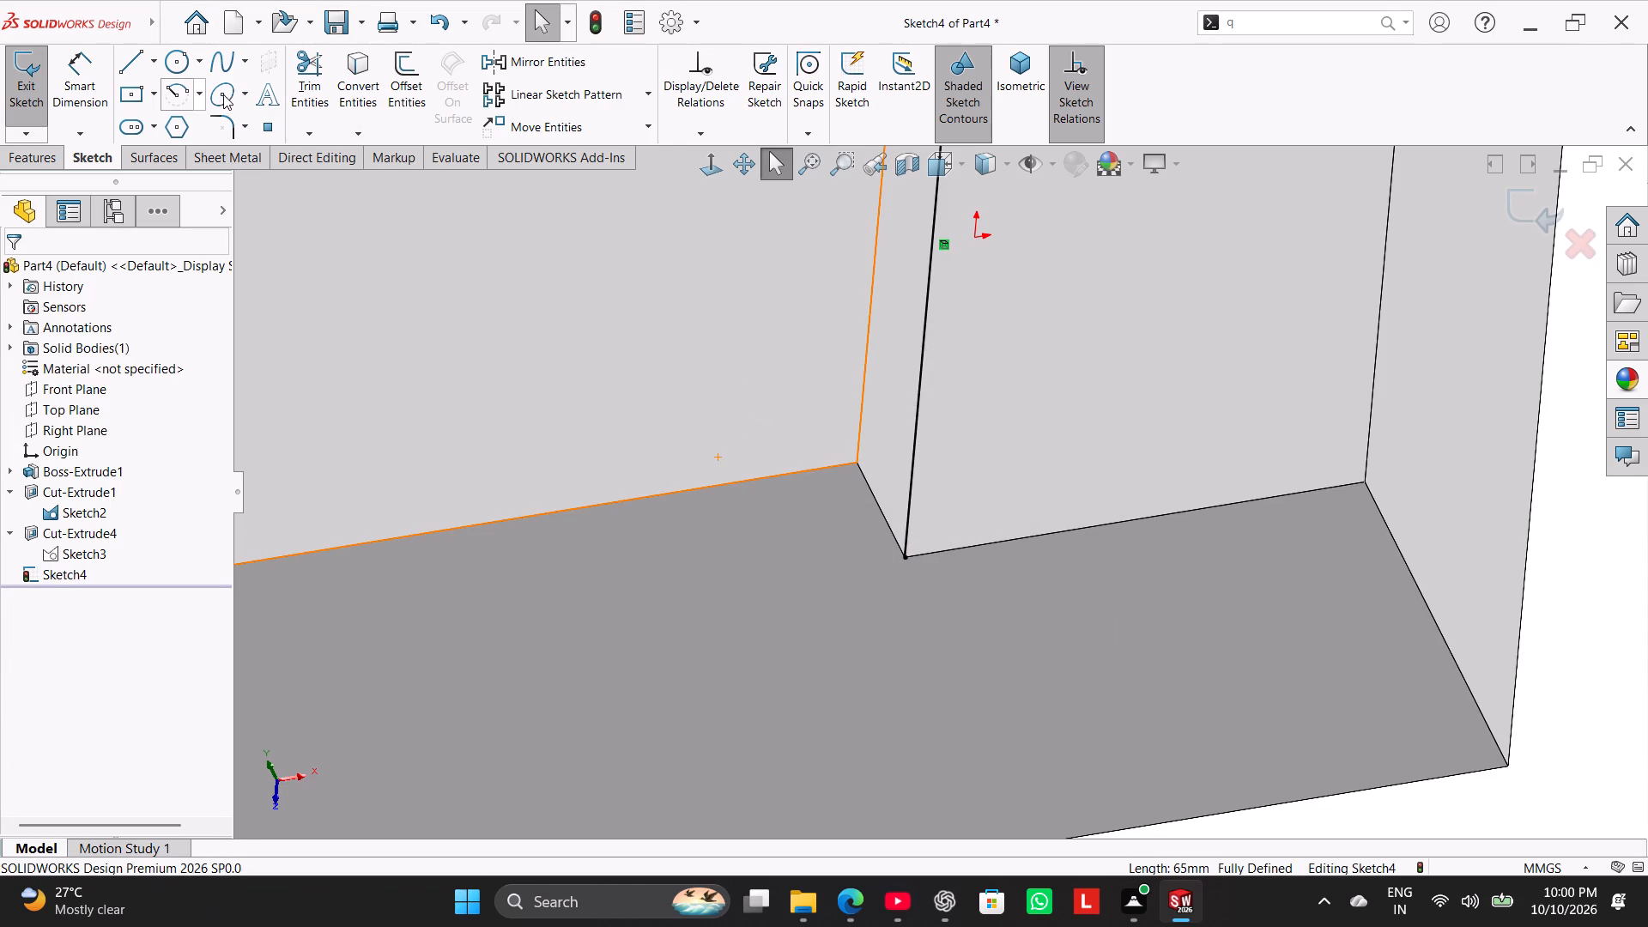
# Draw a three-point arc between the converted line's two endpoints, 65 mm apart, bulging toward the taller steps.
pyautogui.click(200, 86)
pyautogui.click(203, 167)
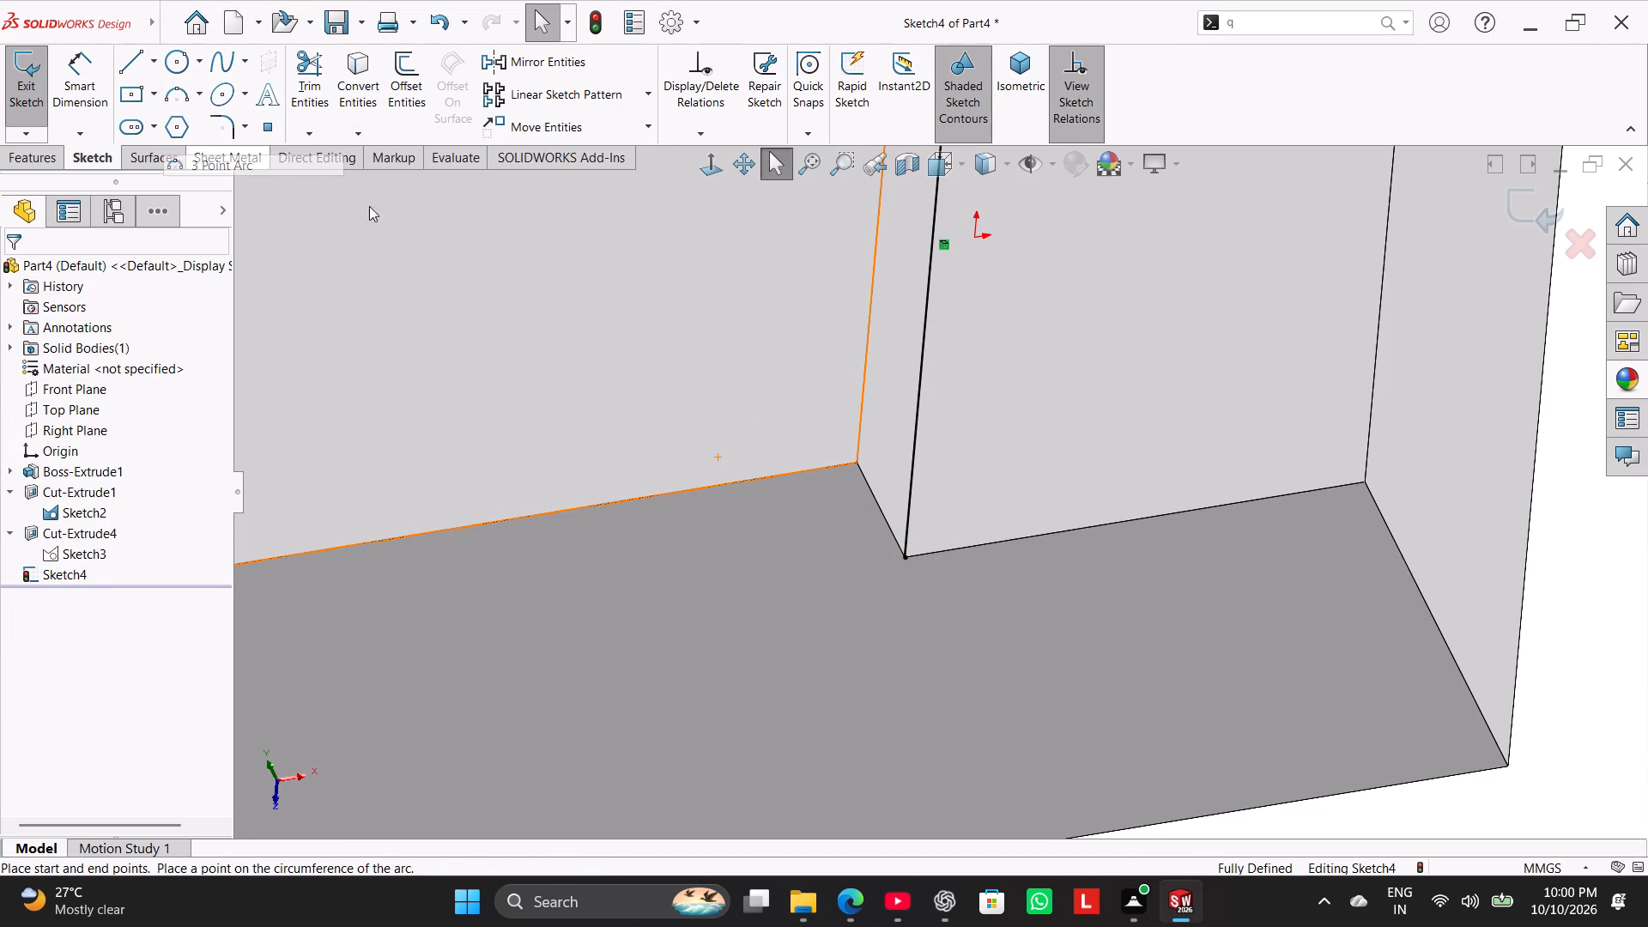
pyautogui.scroll(3, 1046, 245)
pyautogui.scroll(-1, 1033, 256)
pyautogui.scroll(1, 1004, 333)
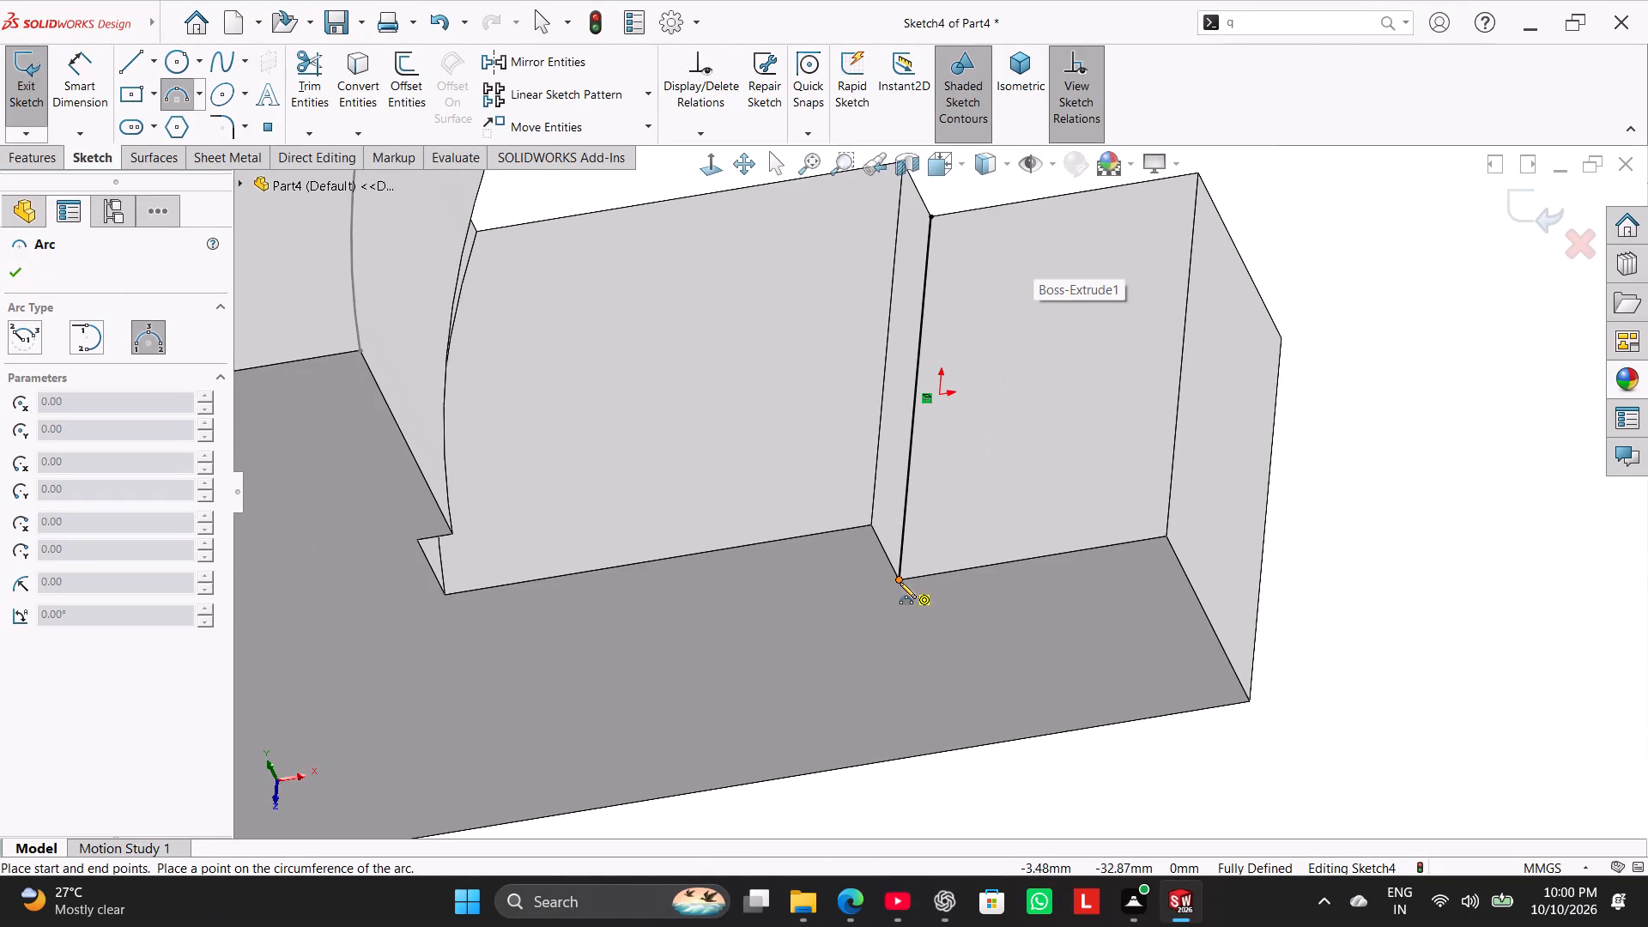
pyautogui.click(900, 582)
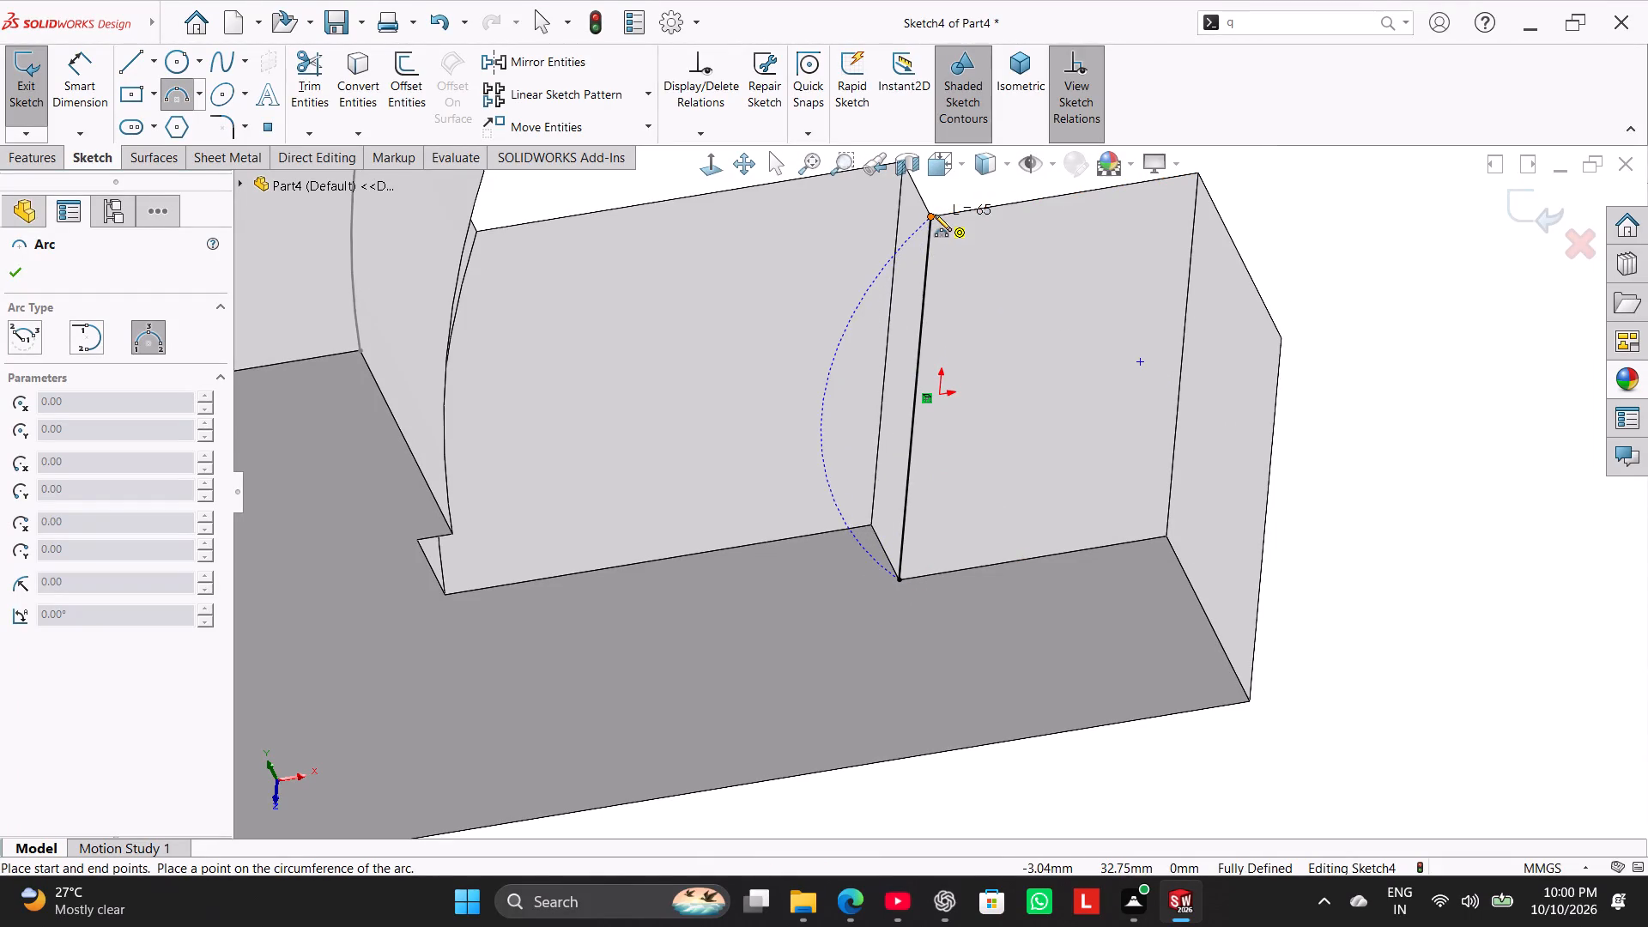
pyautogui.click(934, 215)
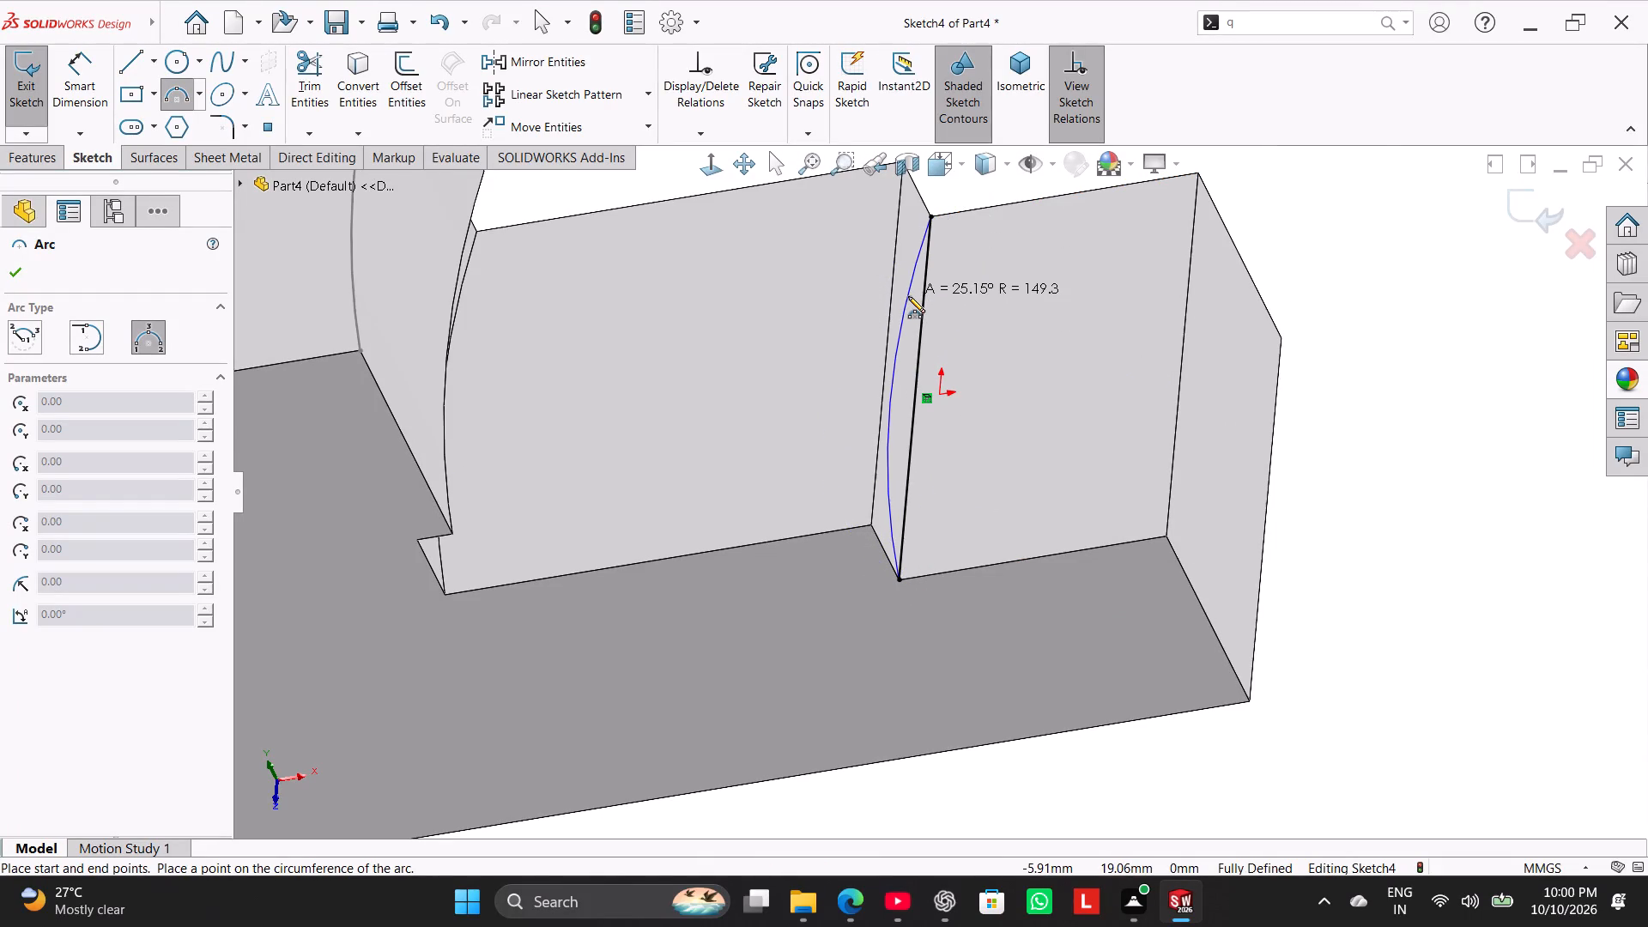
pyautogui.click(908, 308)
pyautogui.scroll(2, 1234, 300)
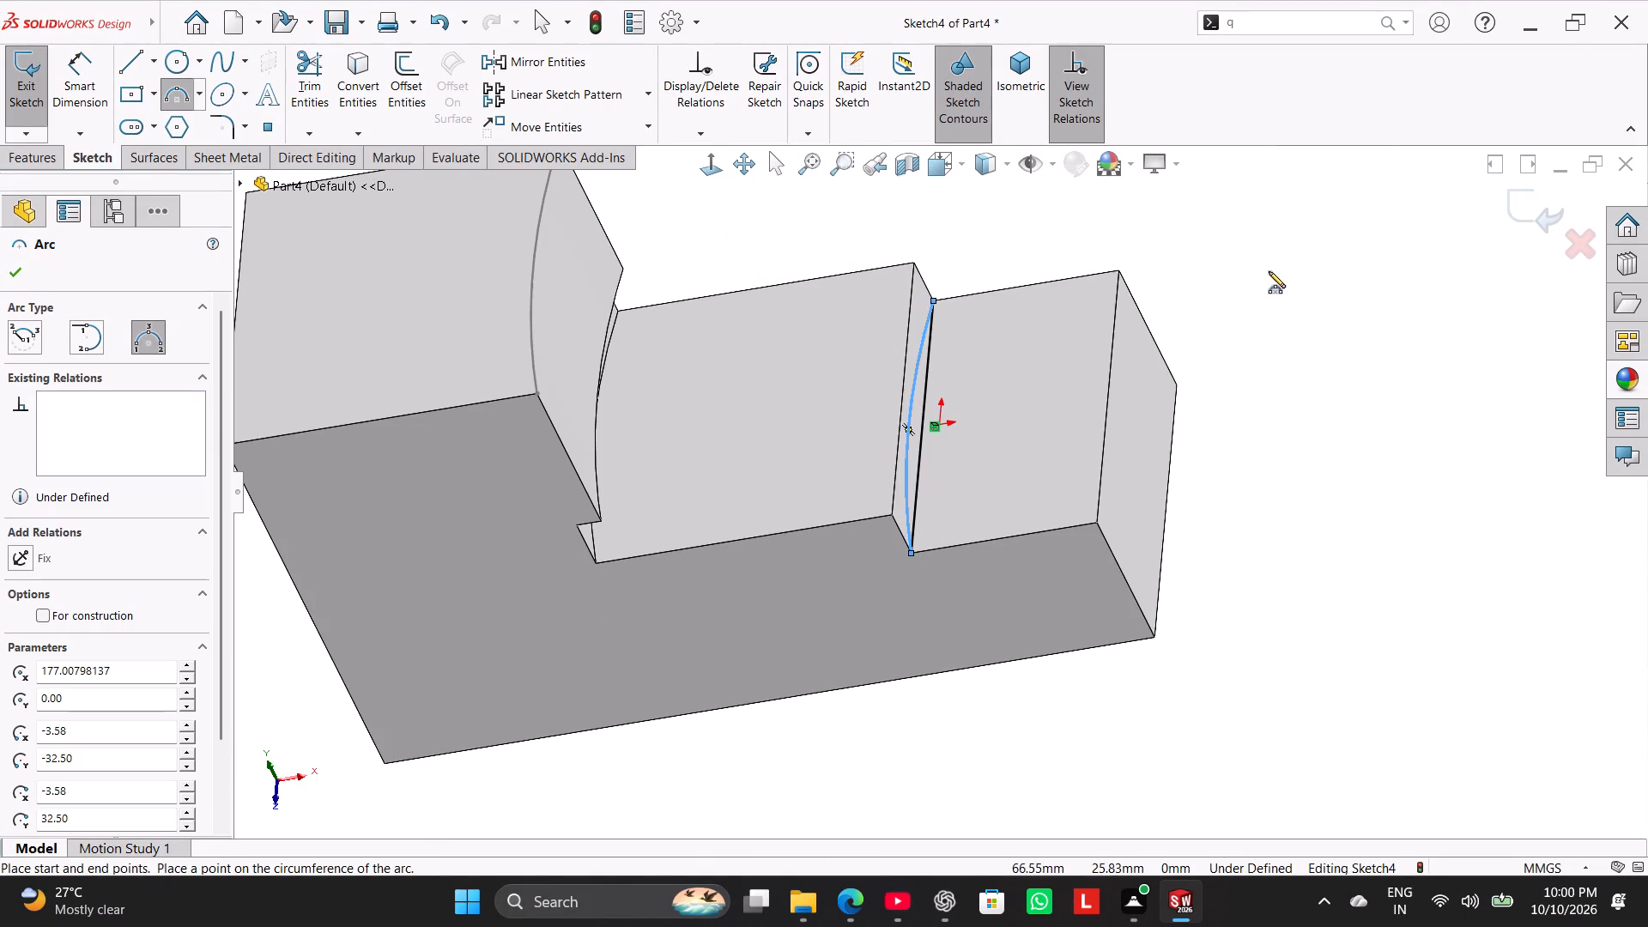
pyautogui.click(1269, 271)
pyautogui.rightClick(1184, 248)
pyautogui.click(1223, 265)
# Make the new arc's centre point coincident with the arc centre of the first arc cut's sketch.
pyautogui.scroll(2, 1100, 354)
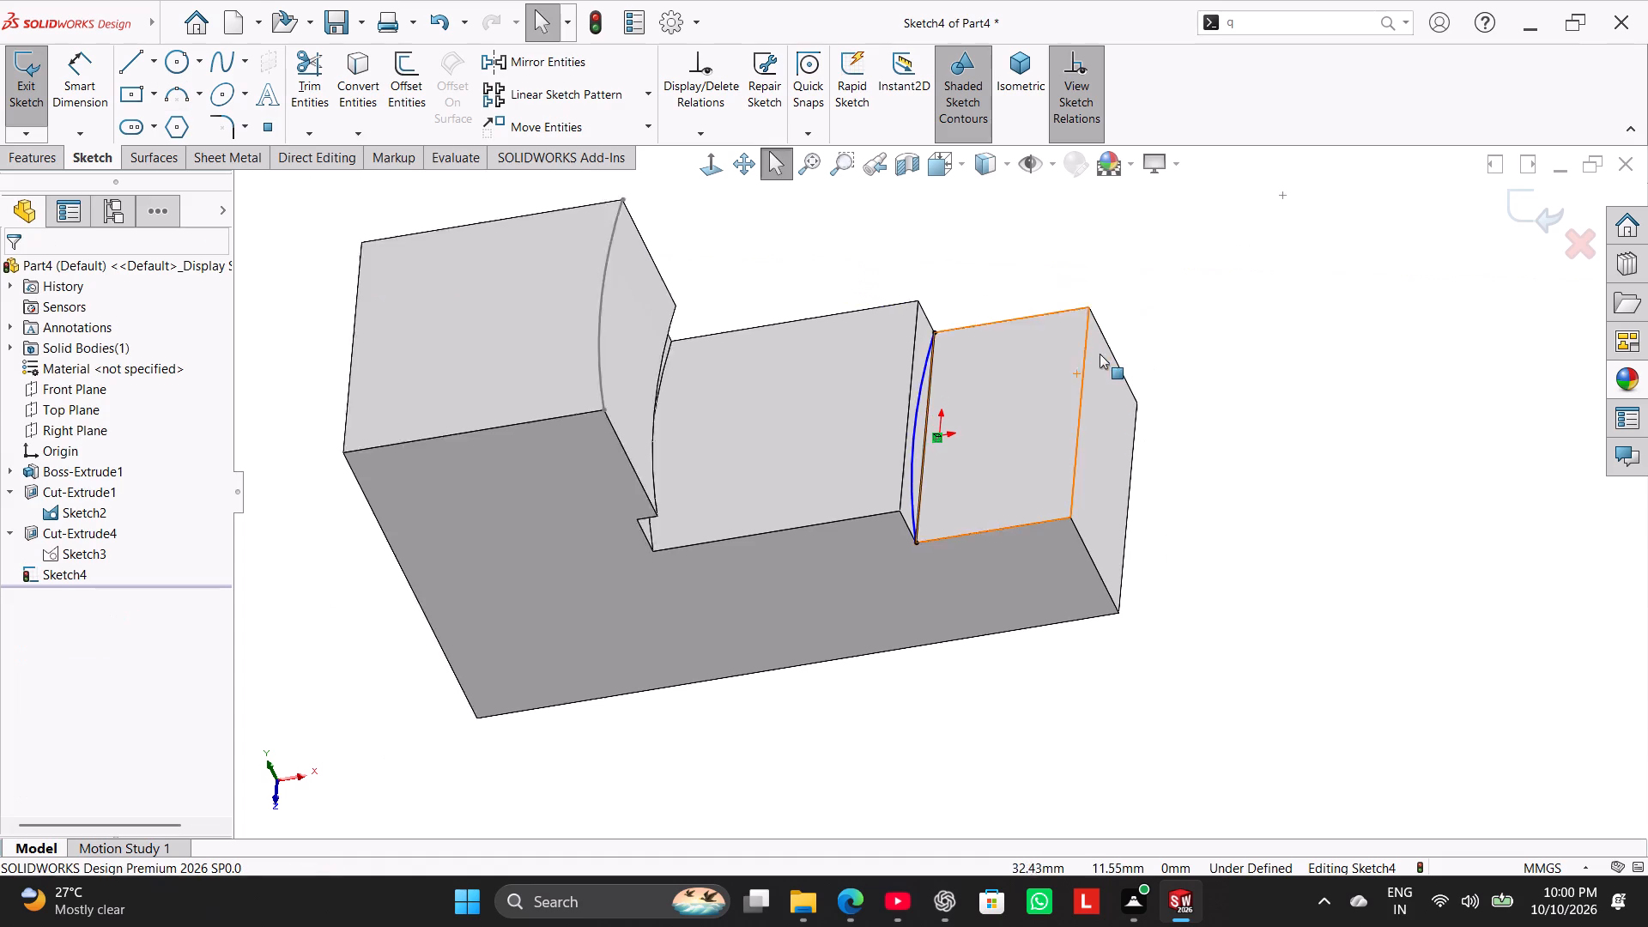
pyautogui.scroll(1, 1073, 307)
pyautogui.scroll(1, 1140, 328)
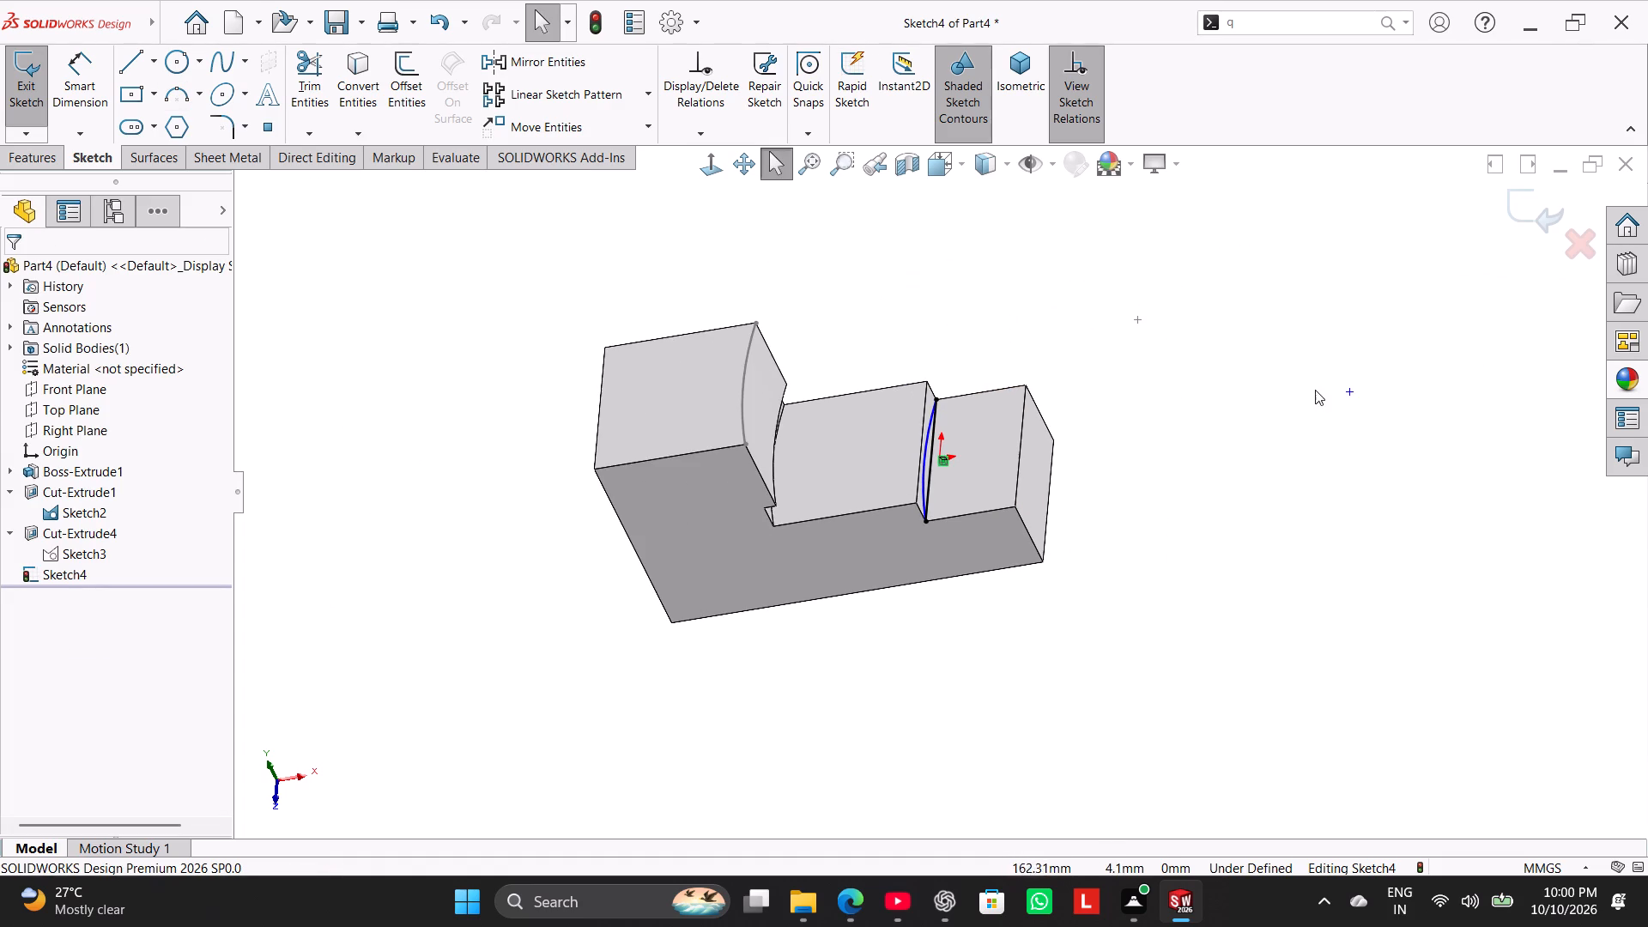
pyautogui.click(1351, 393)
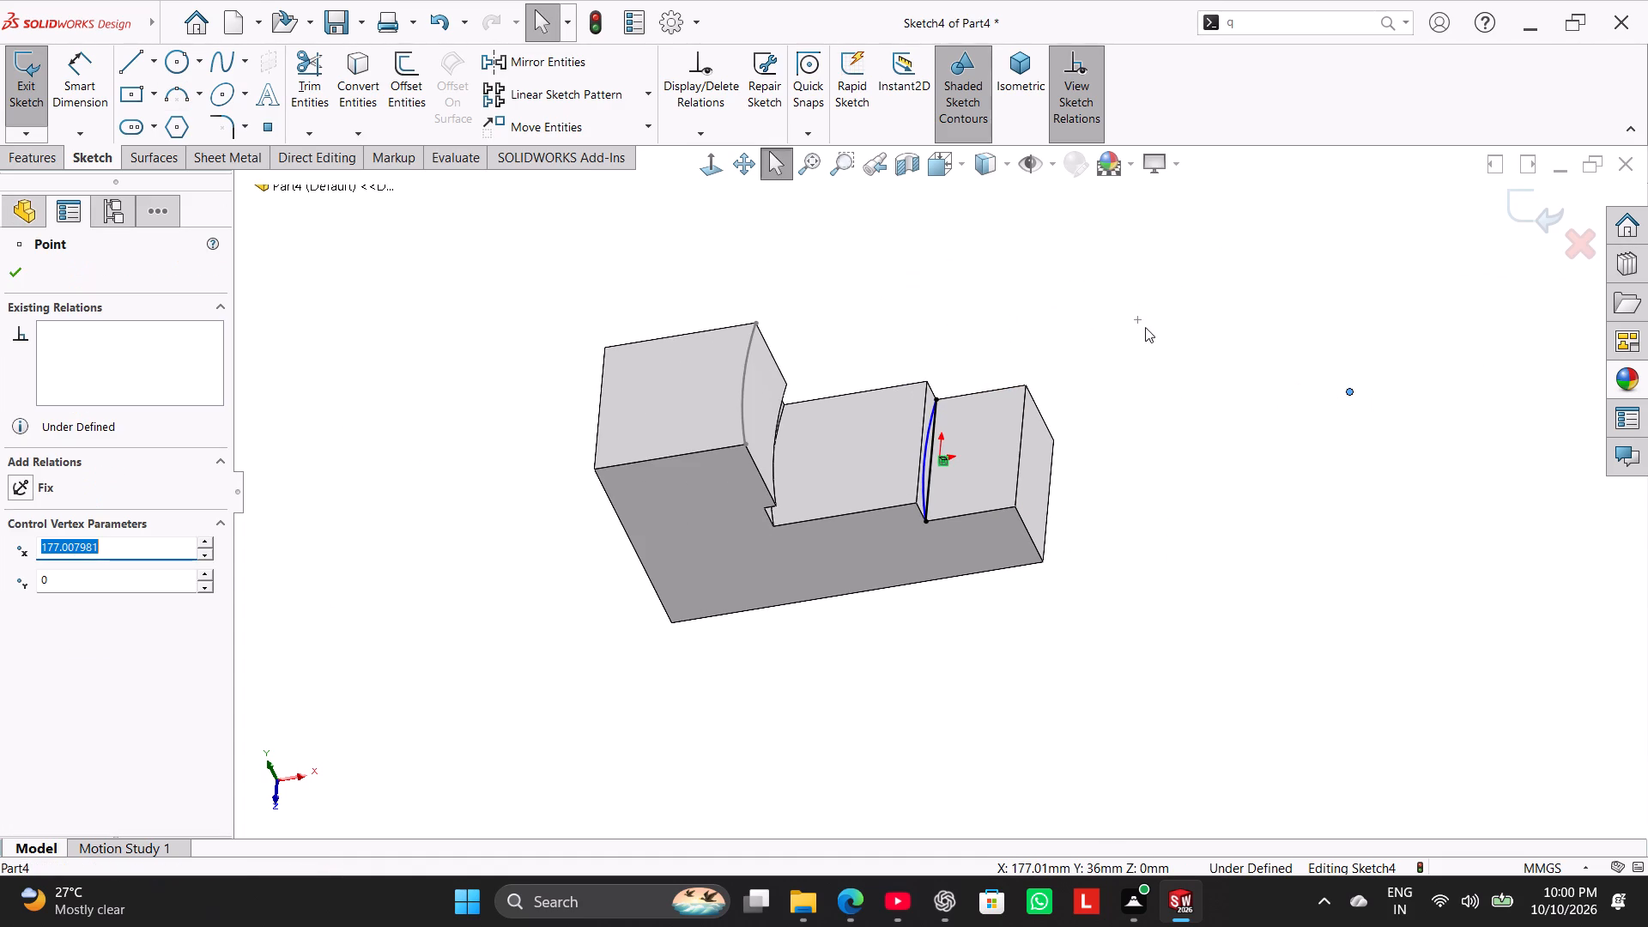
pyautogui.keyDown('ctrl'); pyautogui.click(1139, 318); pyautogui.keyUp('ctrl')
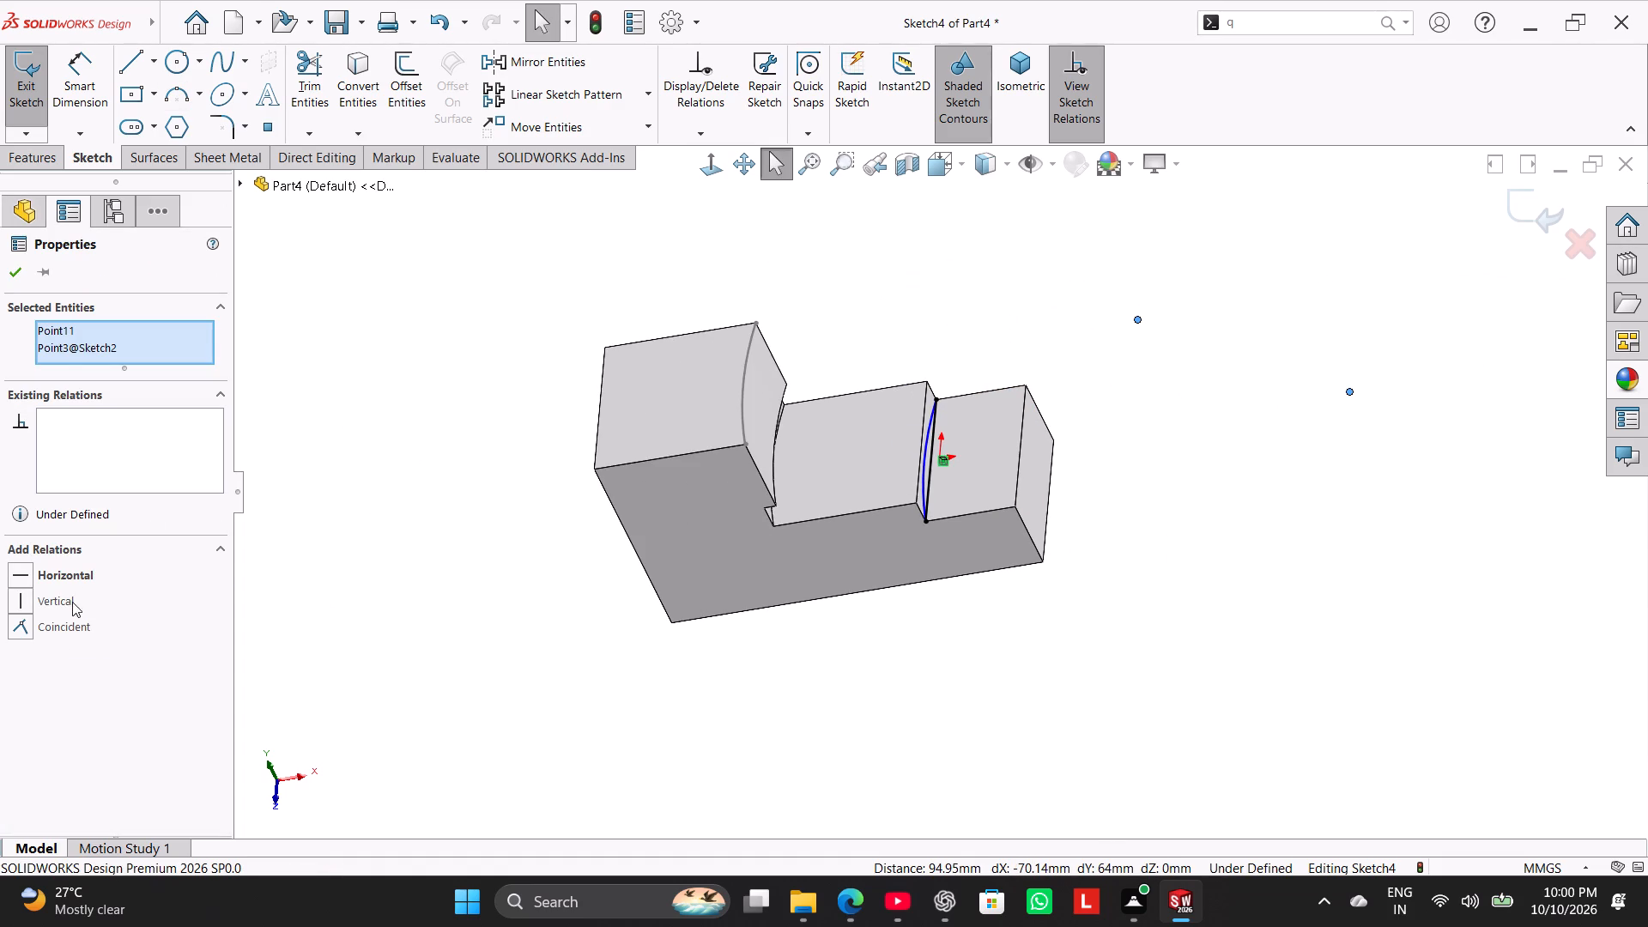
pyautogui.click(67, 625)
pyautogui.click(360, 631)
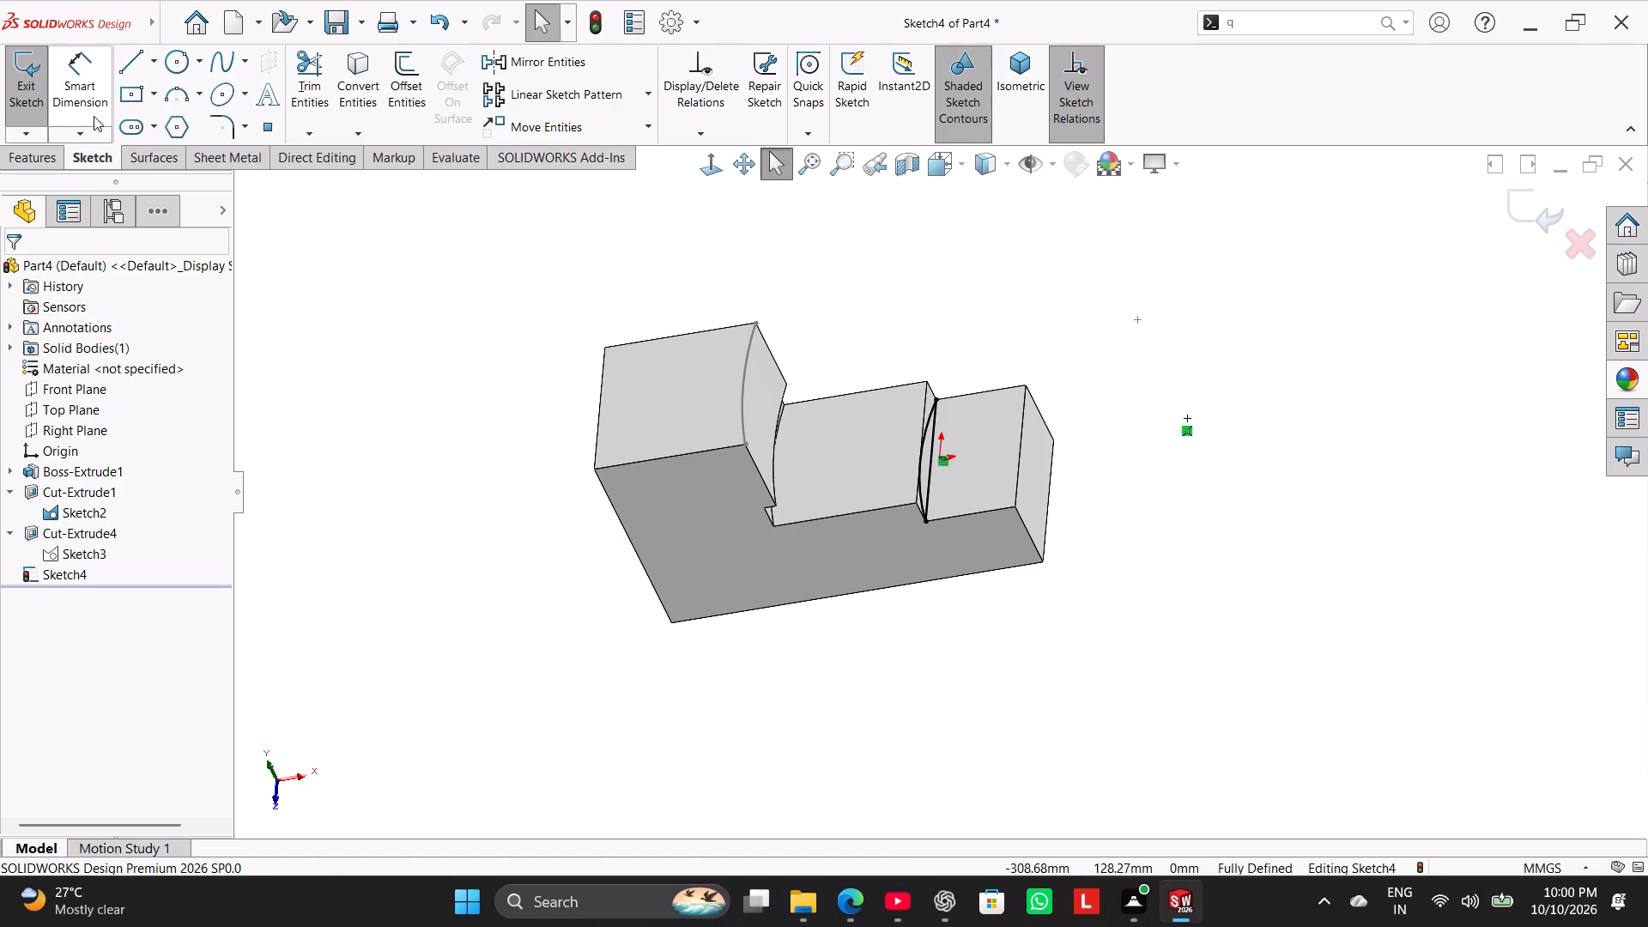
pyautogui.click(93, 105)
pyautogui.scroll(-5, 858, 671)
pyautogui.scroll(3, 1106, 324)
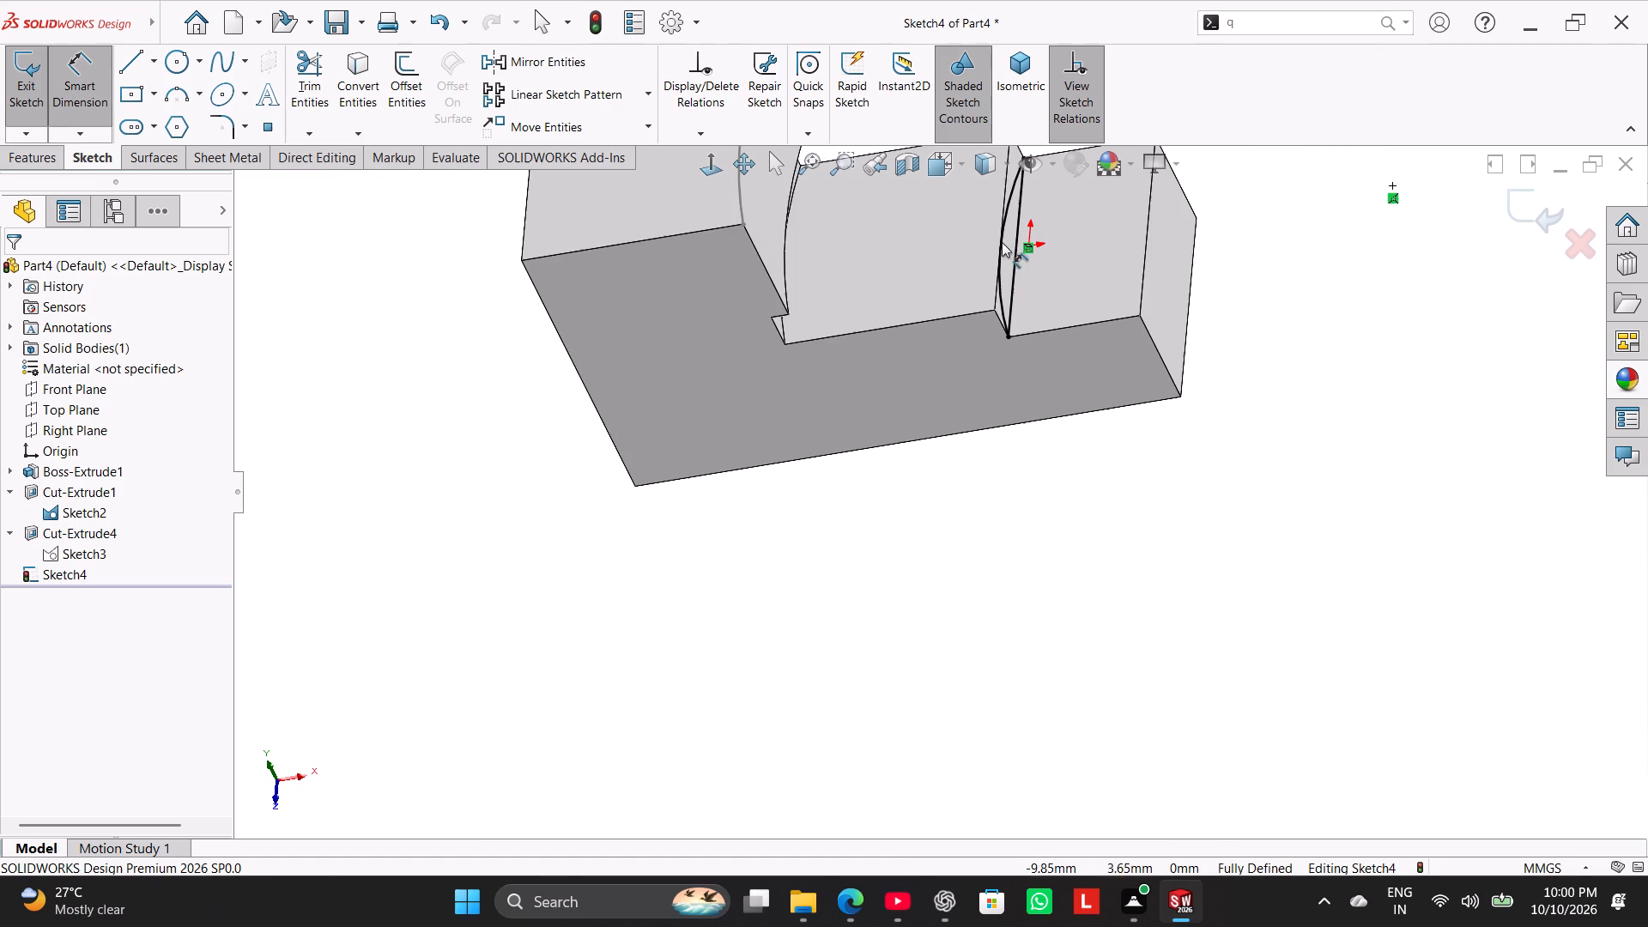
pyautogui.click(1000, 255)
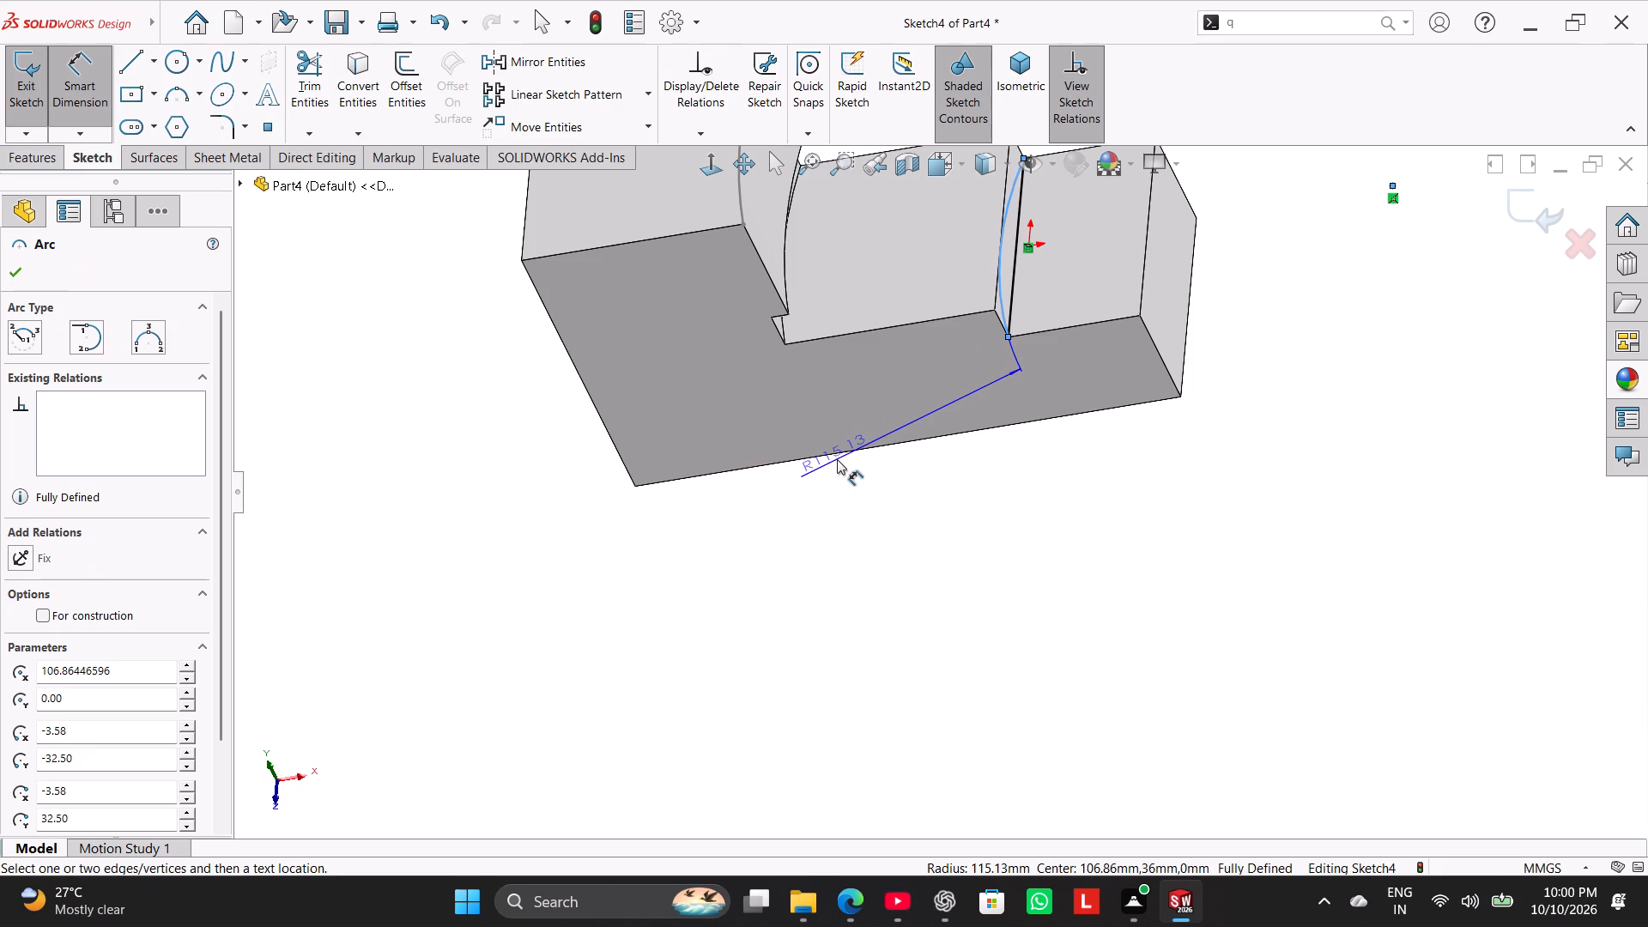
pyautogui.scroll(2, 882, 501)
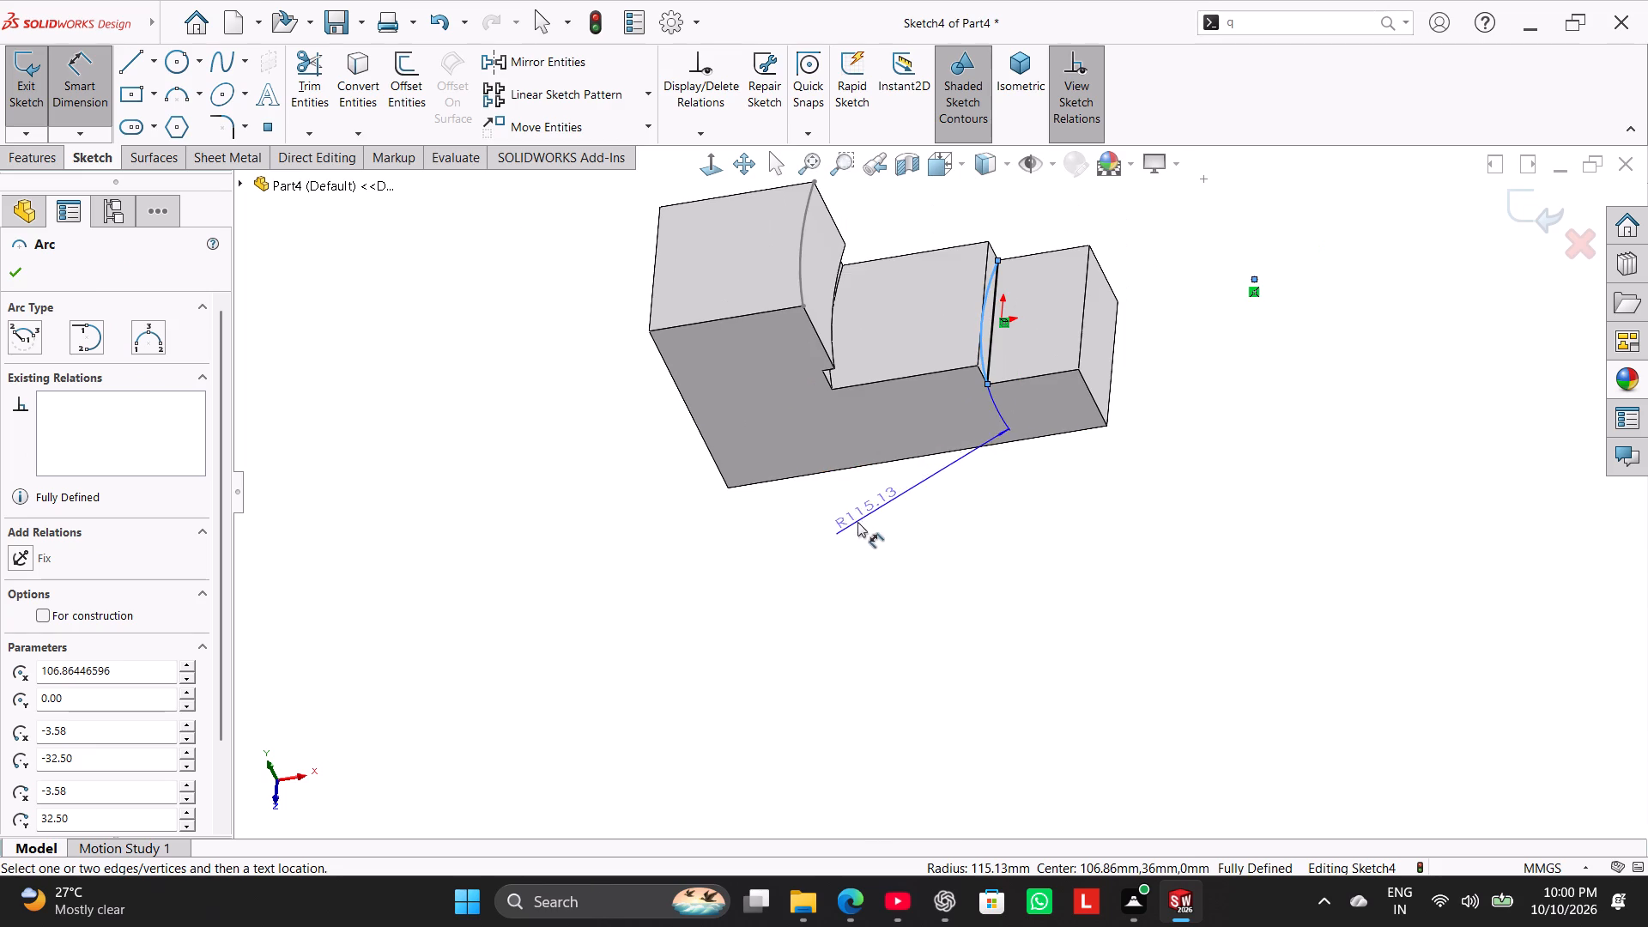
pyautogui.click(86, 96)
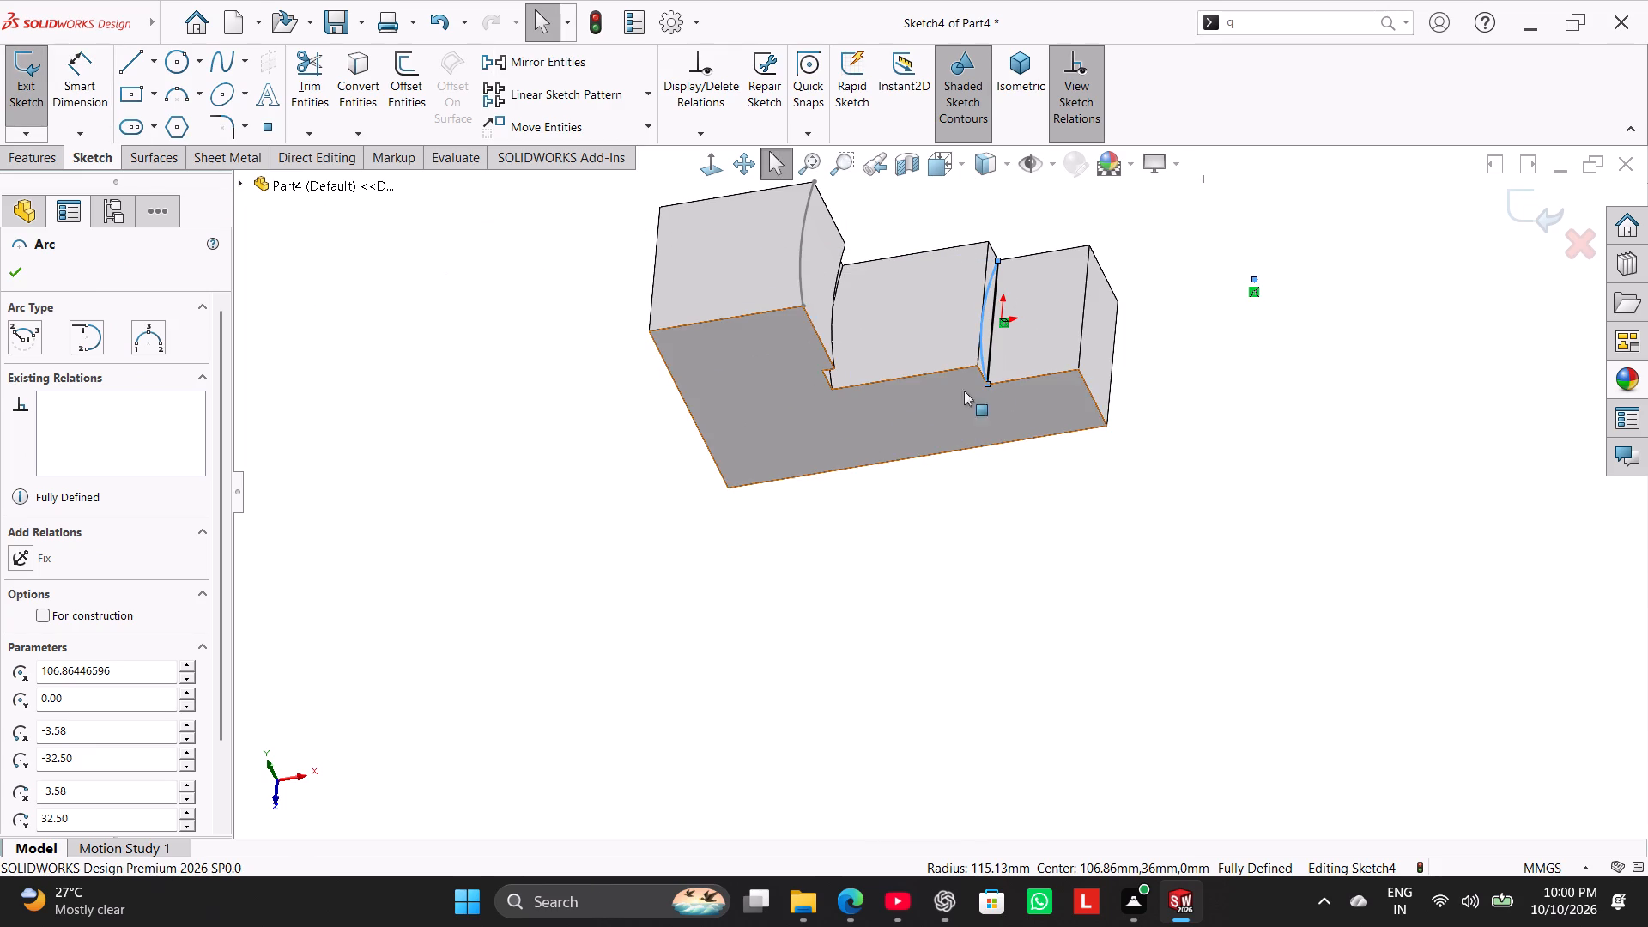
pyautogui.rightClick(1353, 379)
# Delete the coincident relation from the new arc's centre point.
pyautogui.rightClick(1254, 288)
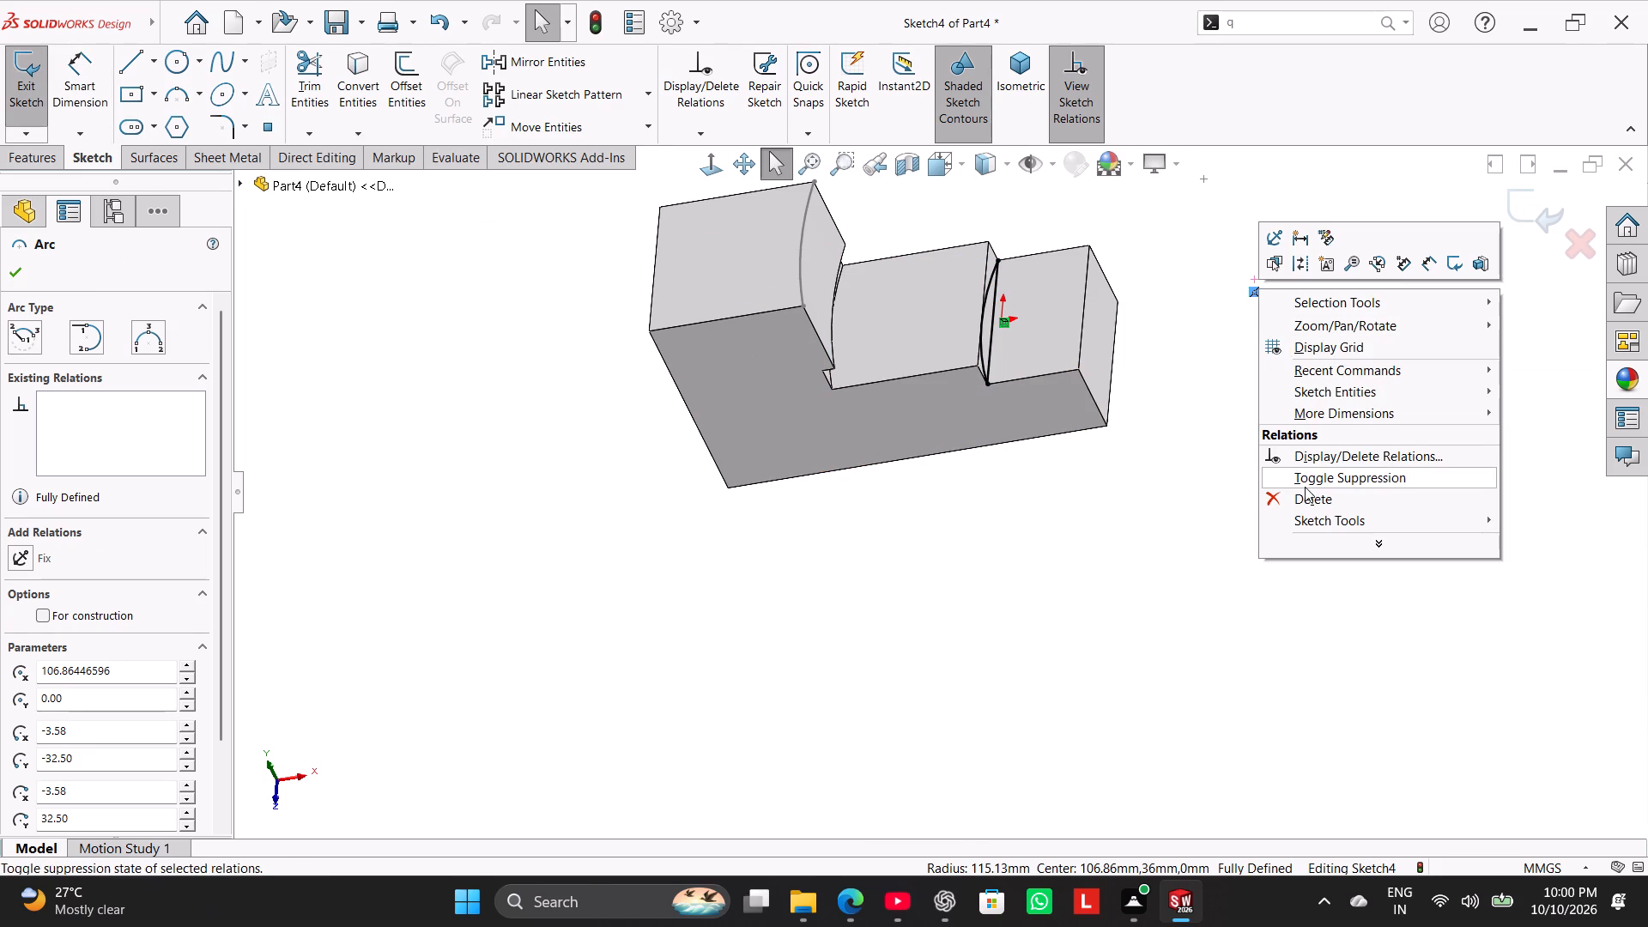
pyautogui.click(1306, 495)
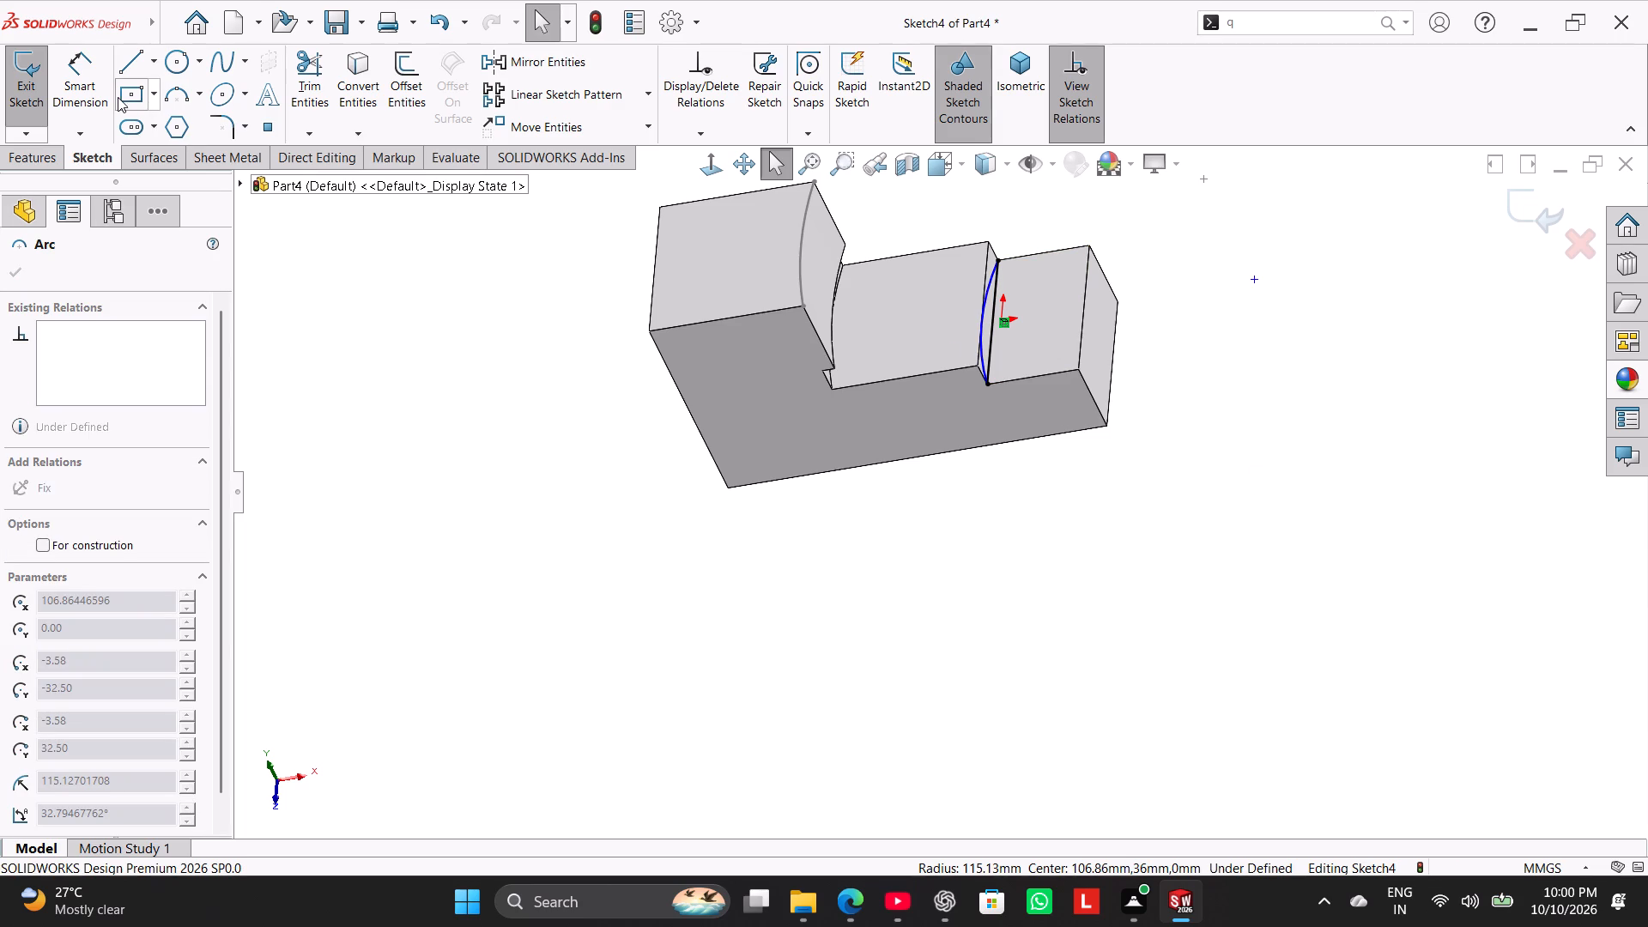
# Dimension the new arc's radius as 115 mm.
pyautogui.click(79, 91)
pyautogui.click(983, 364)
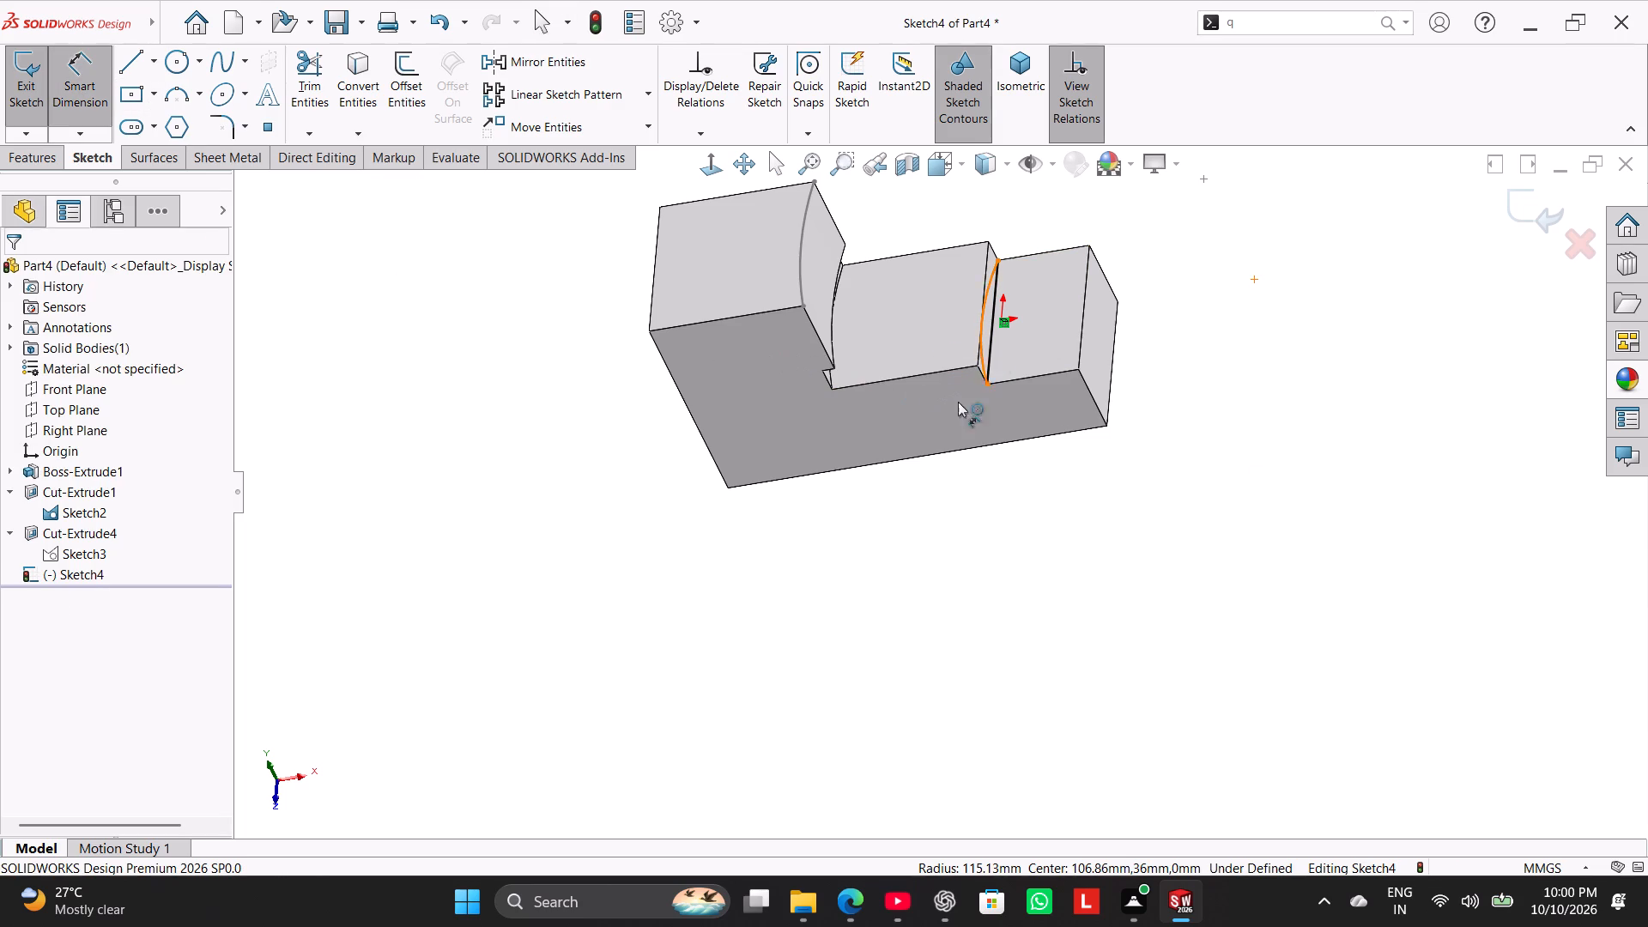
pyautogui.click(856, 483)
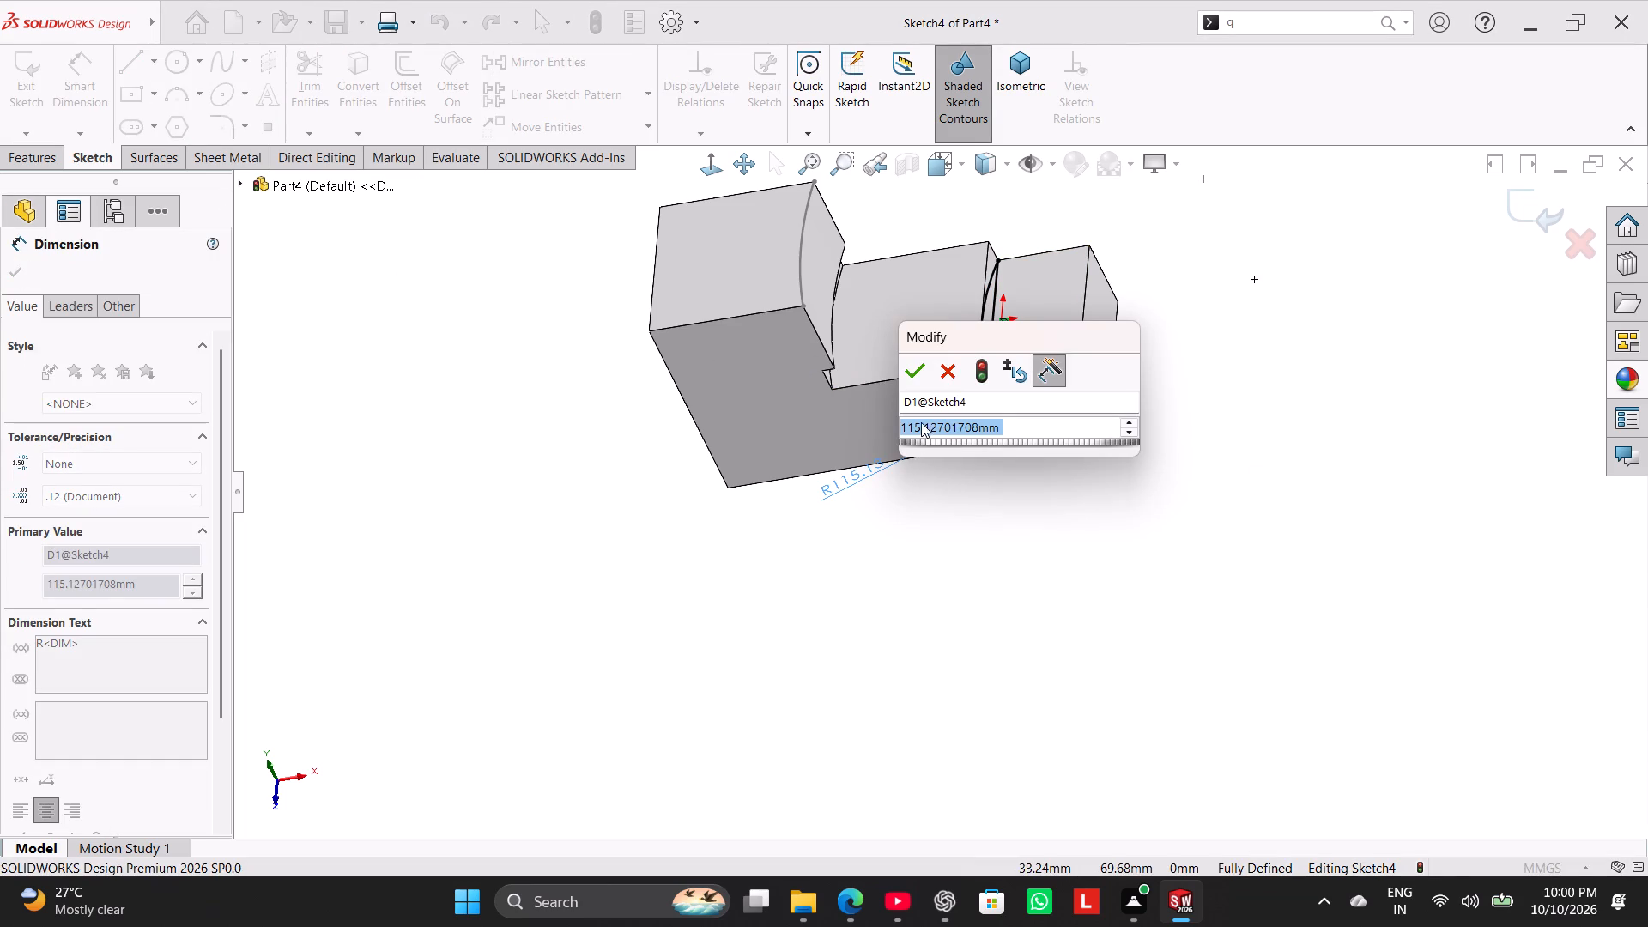
pyautogui.write('115')
pyautogui.press('Return')
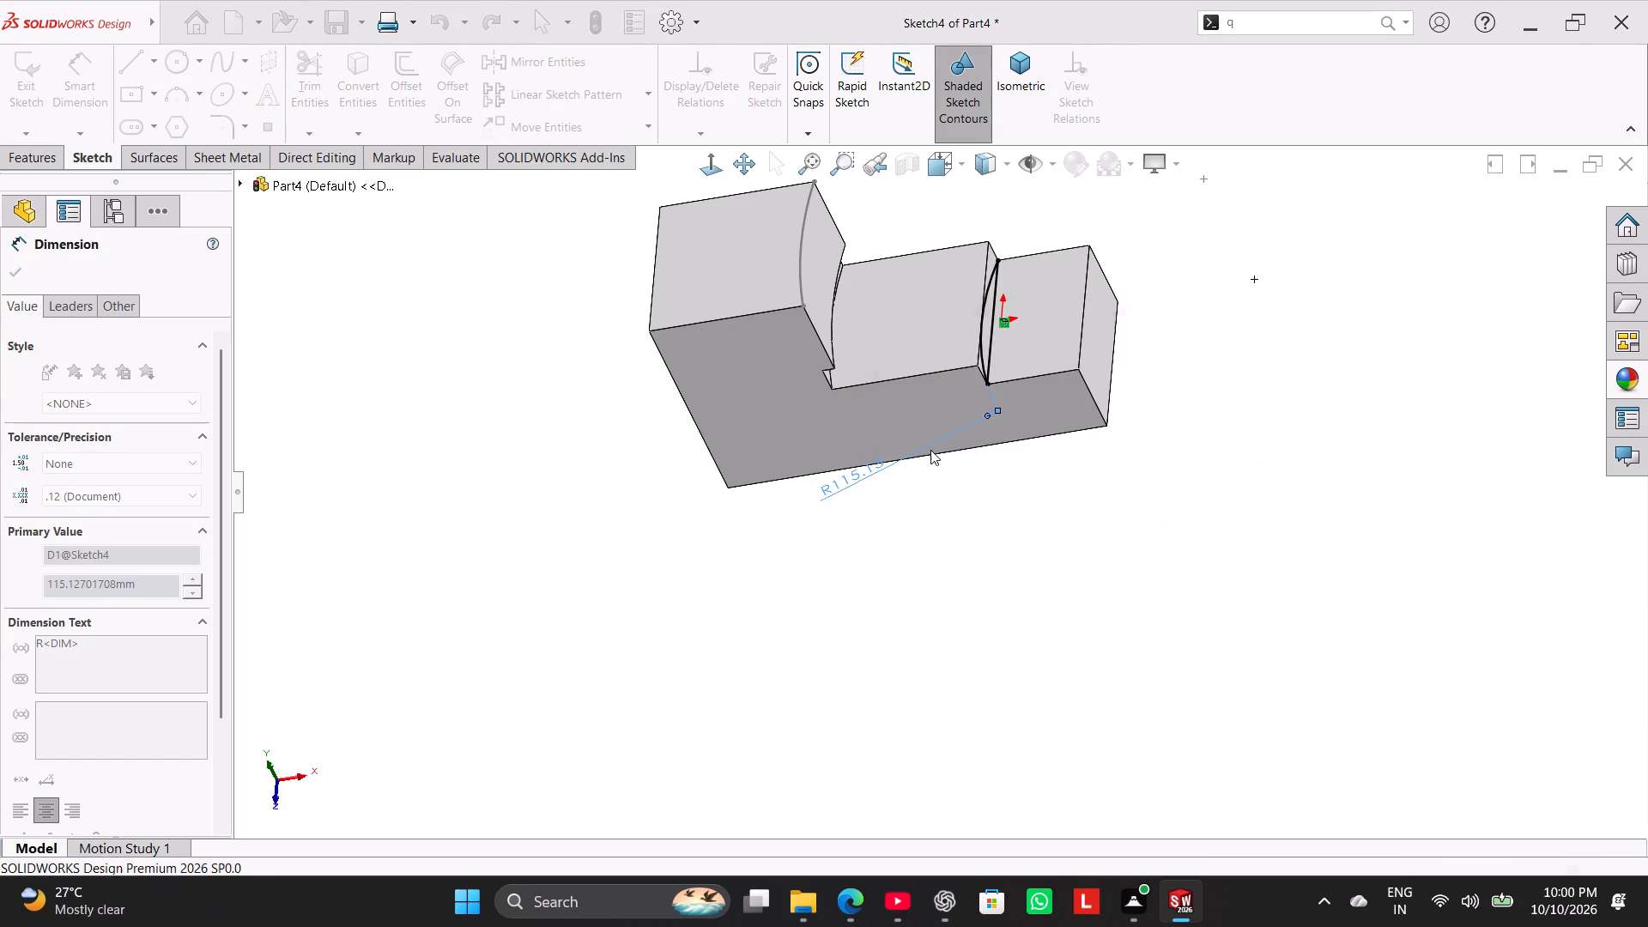
pyautogui.click(1207, 461)
pyautogui.scroll(2, 1266, 404)
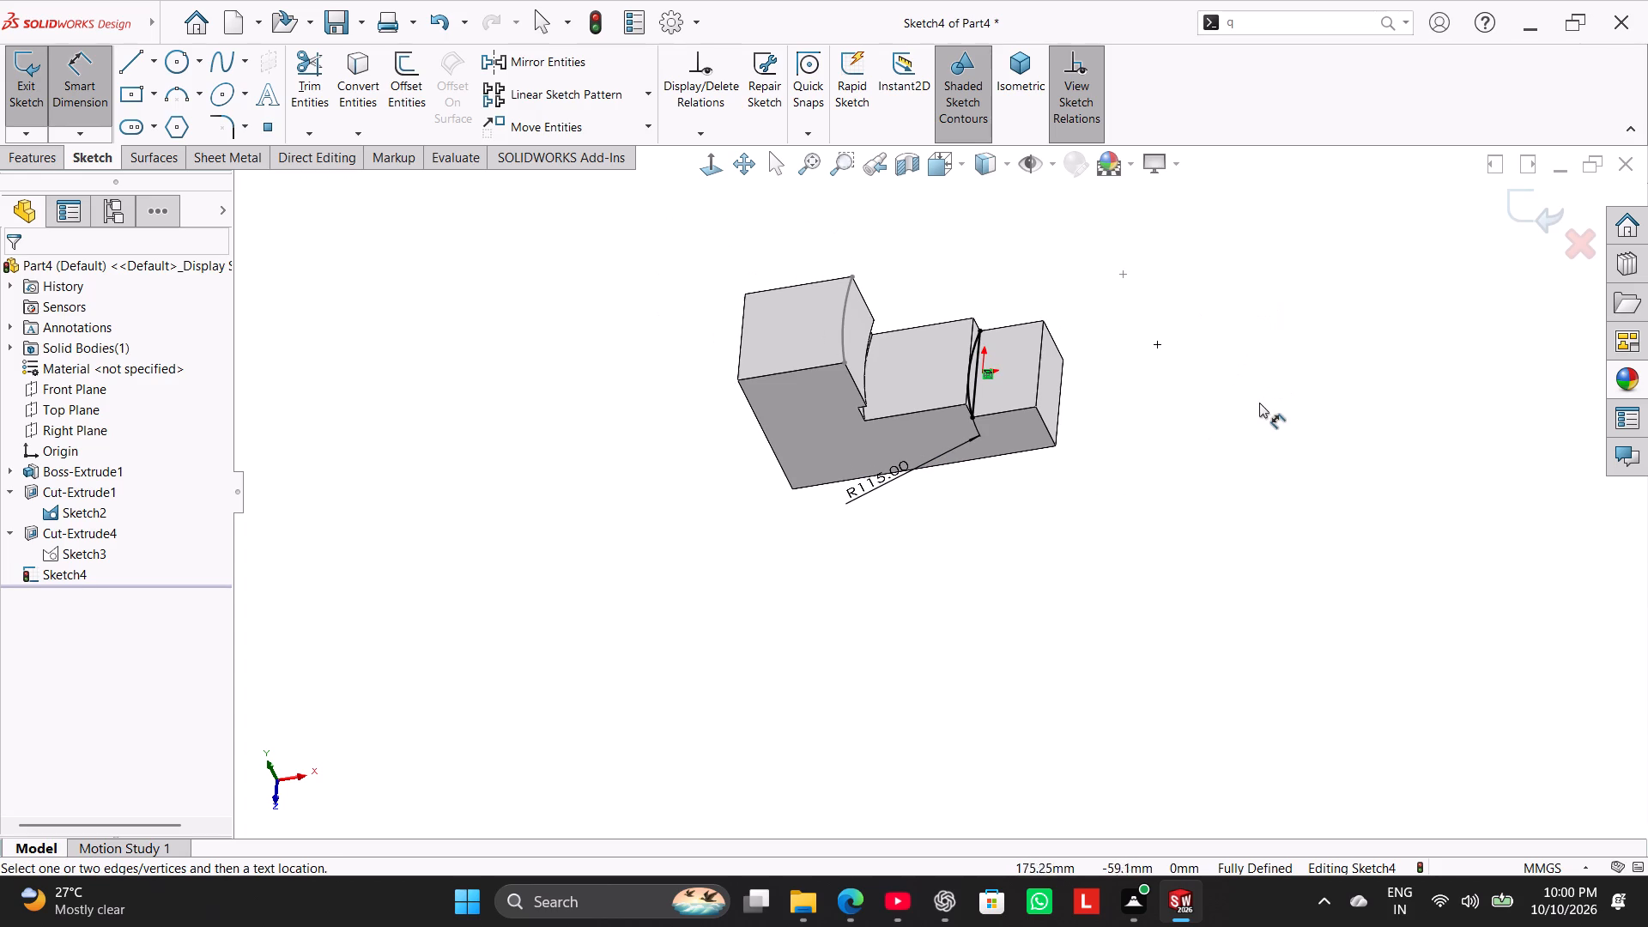
pyautogui.rightClick(1248, 372)
pyautogui.click(1288, 432)
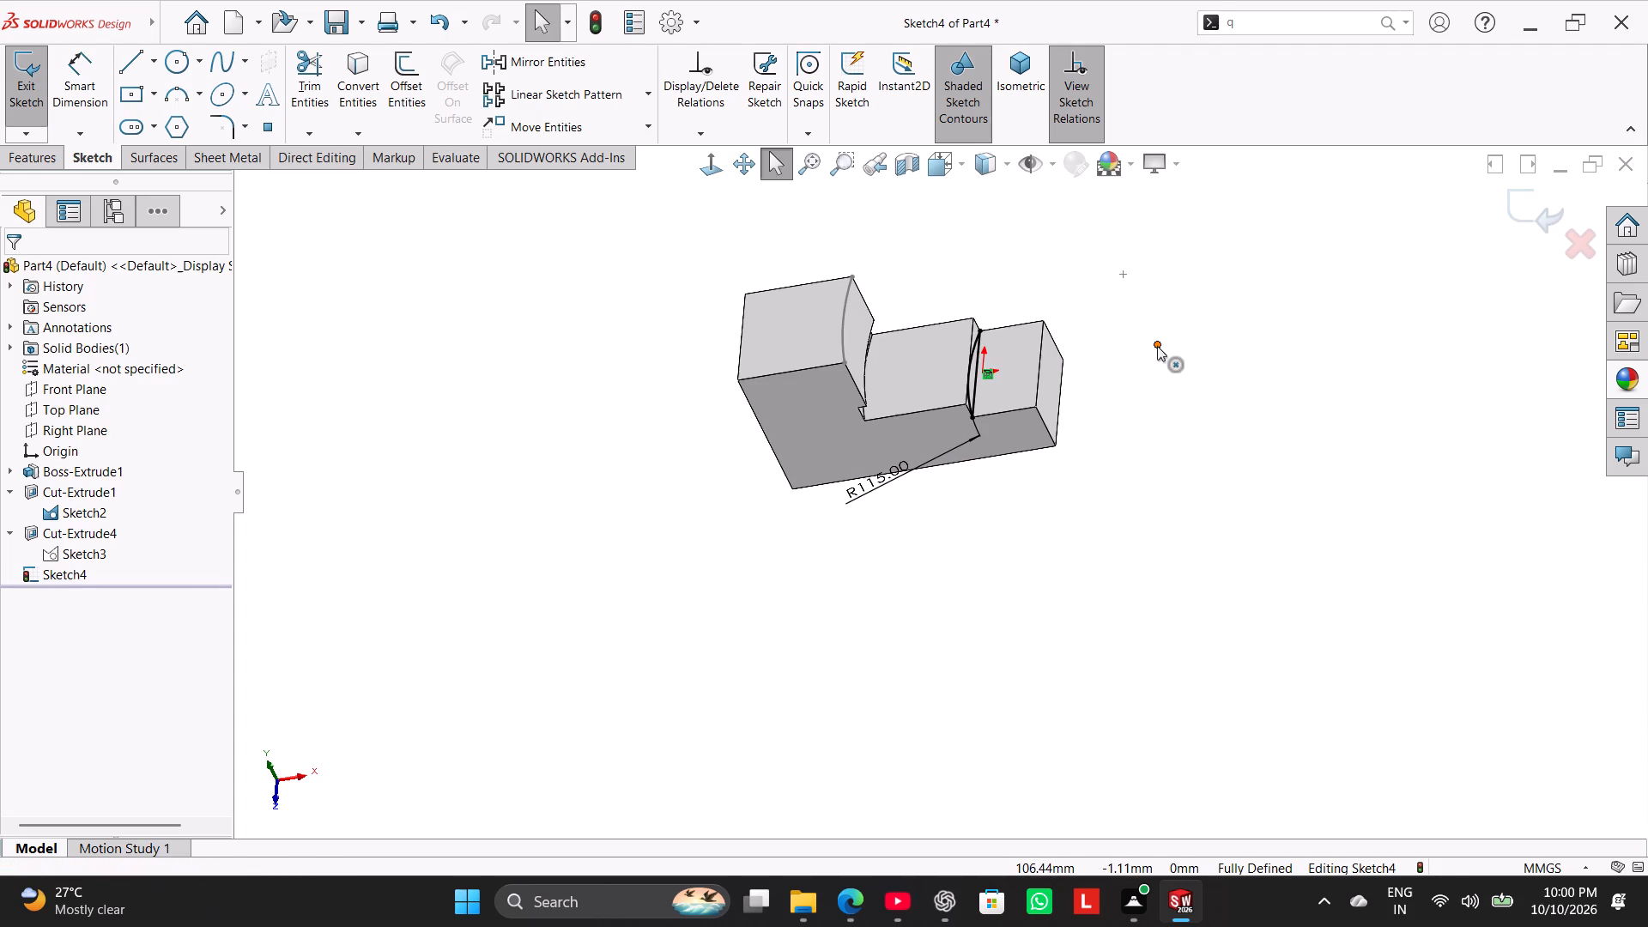
# Check the horizontal offset between the new arc's centre point and the first arc cut's centre, and exit the arc sketch.
pyautogui.click(1157, 346)
pyautogui.click(1126, 279)
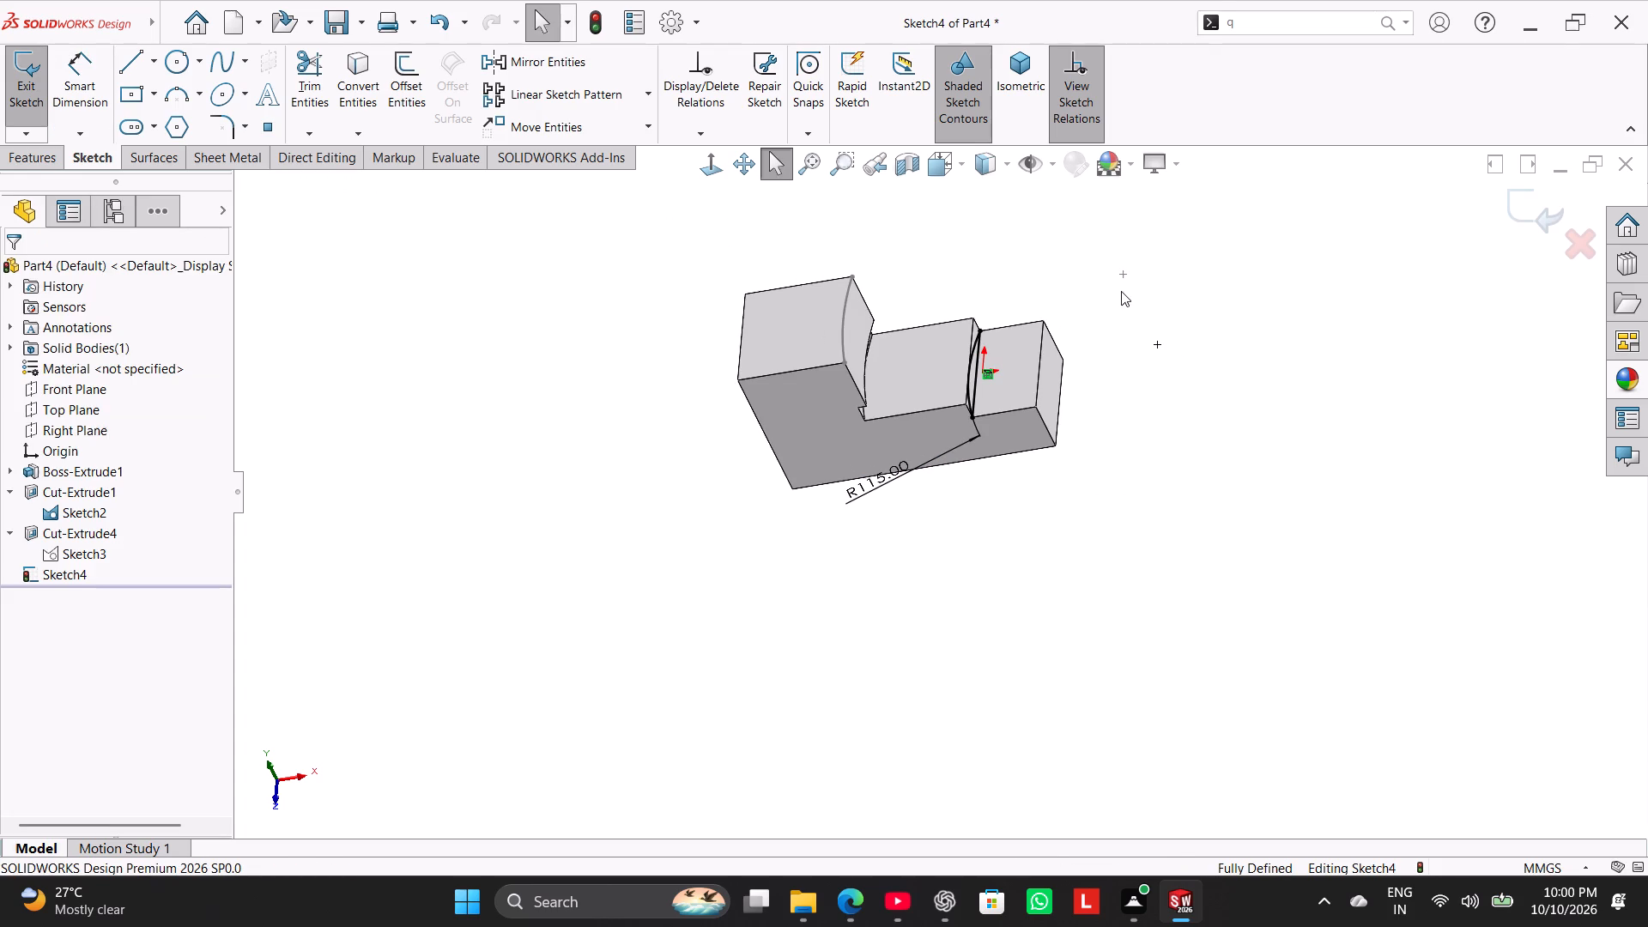
pyautogui.click(54, 79)
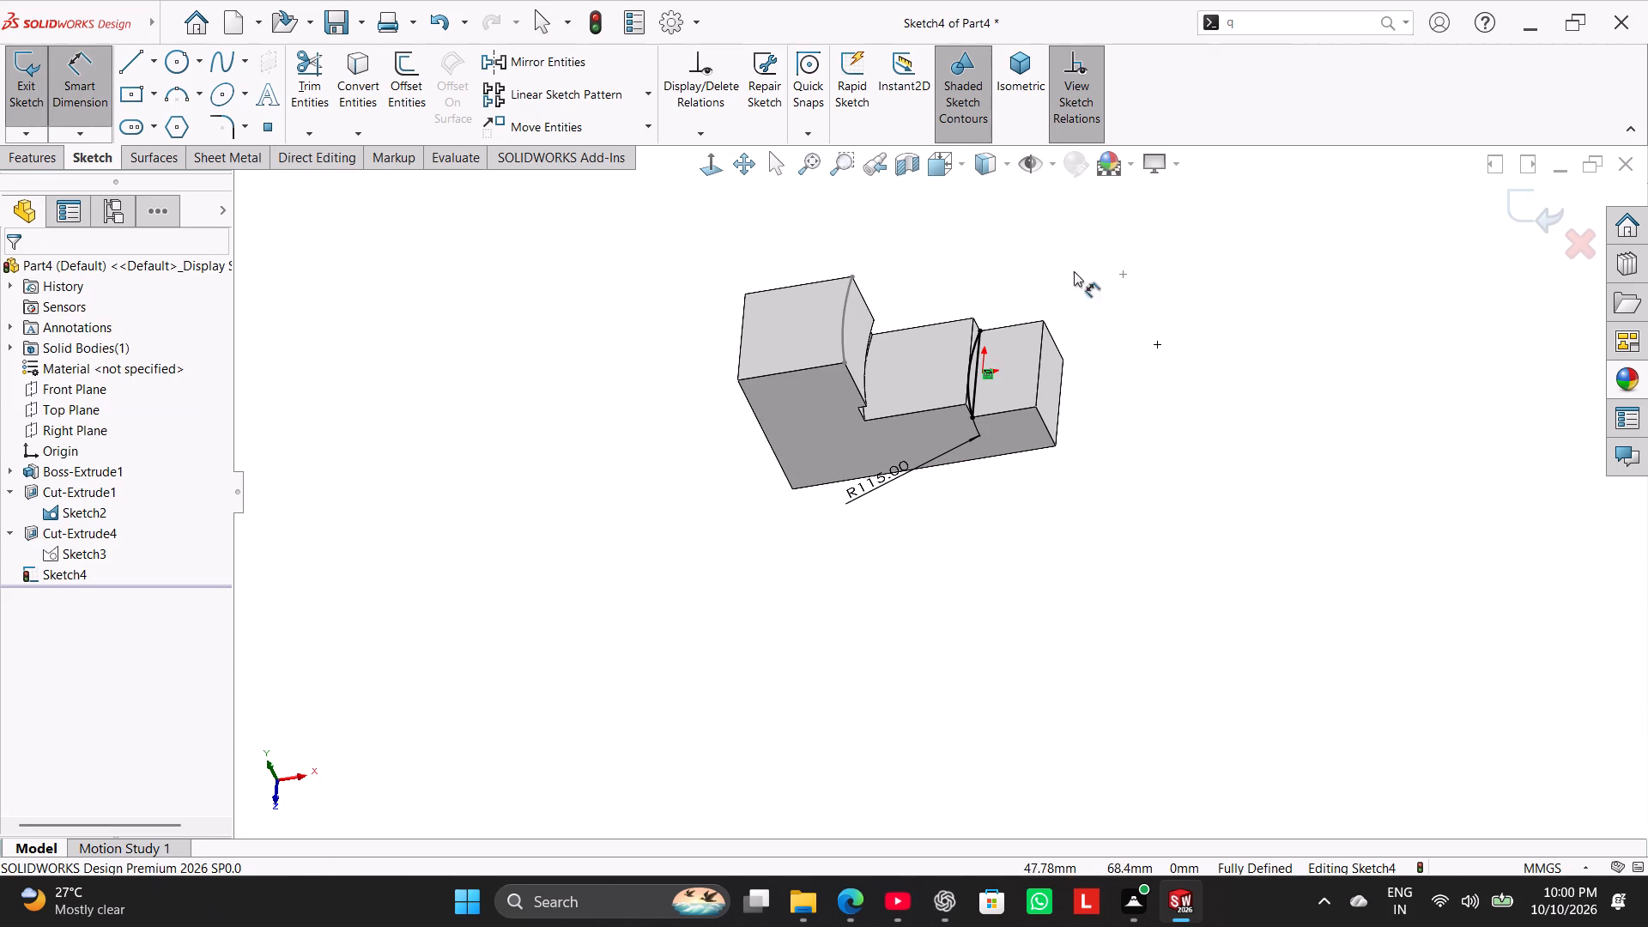
pyautogui.click(1120, 276)
pyautogui.click(1161, 348)
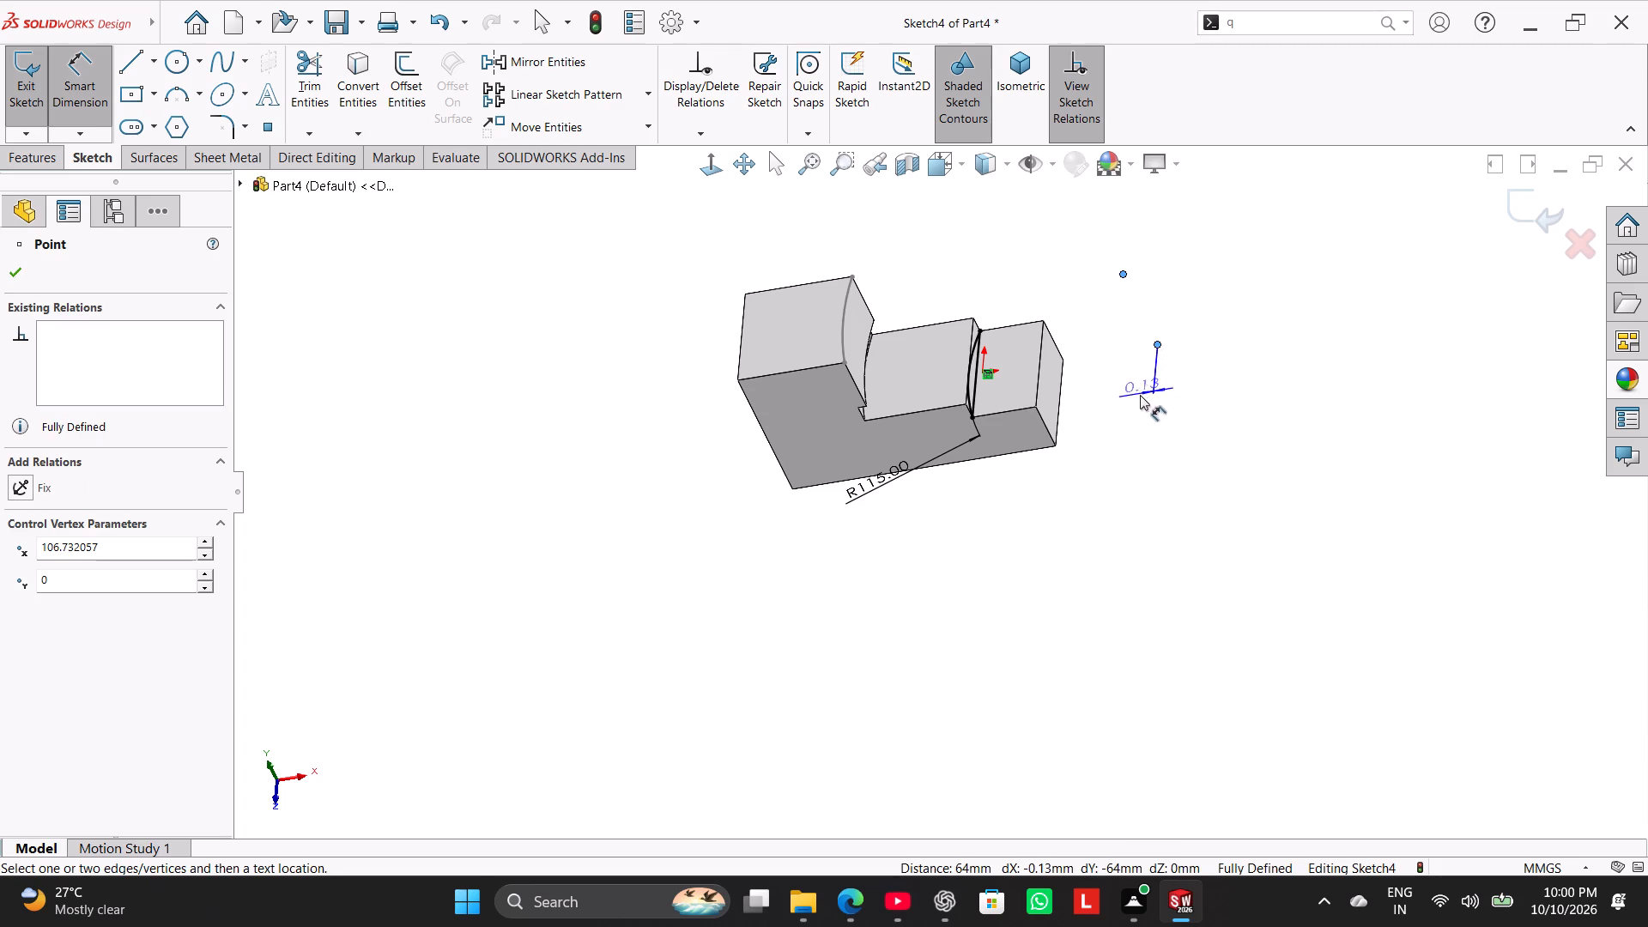
pyautogui.click(94, 93)
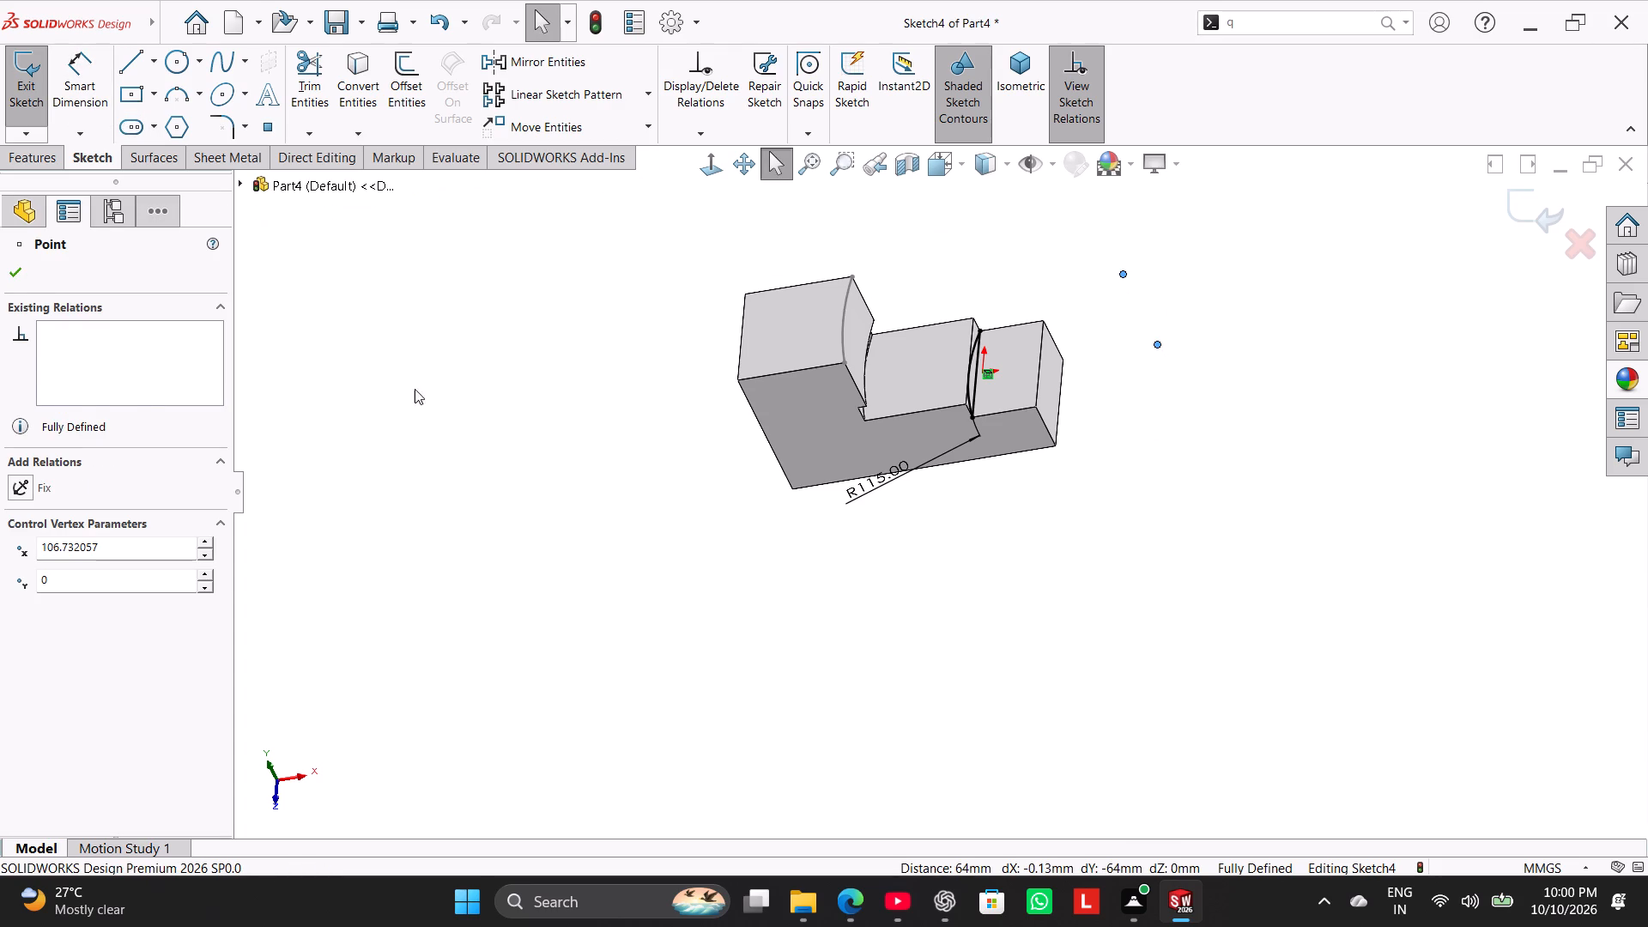
pyautogui.click(415, 389)
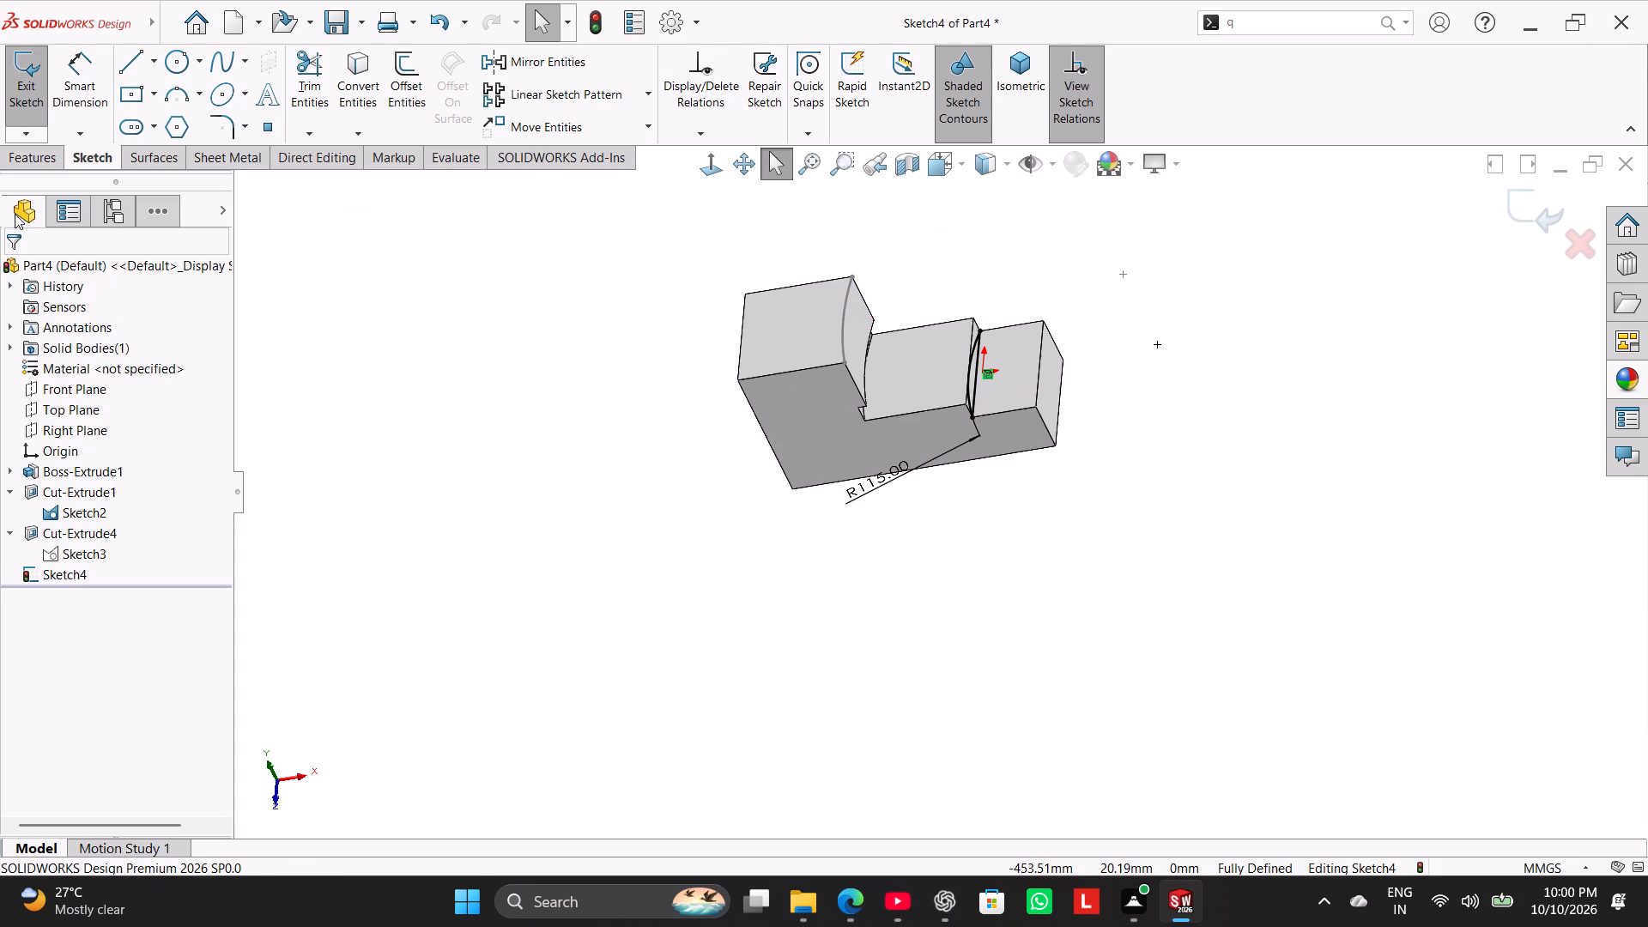
pyautogui.click(27, 112)
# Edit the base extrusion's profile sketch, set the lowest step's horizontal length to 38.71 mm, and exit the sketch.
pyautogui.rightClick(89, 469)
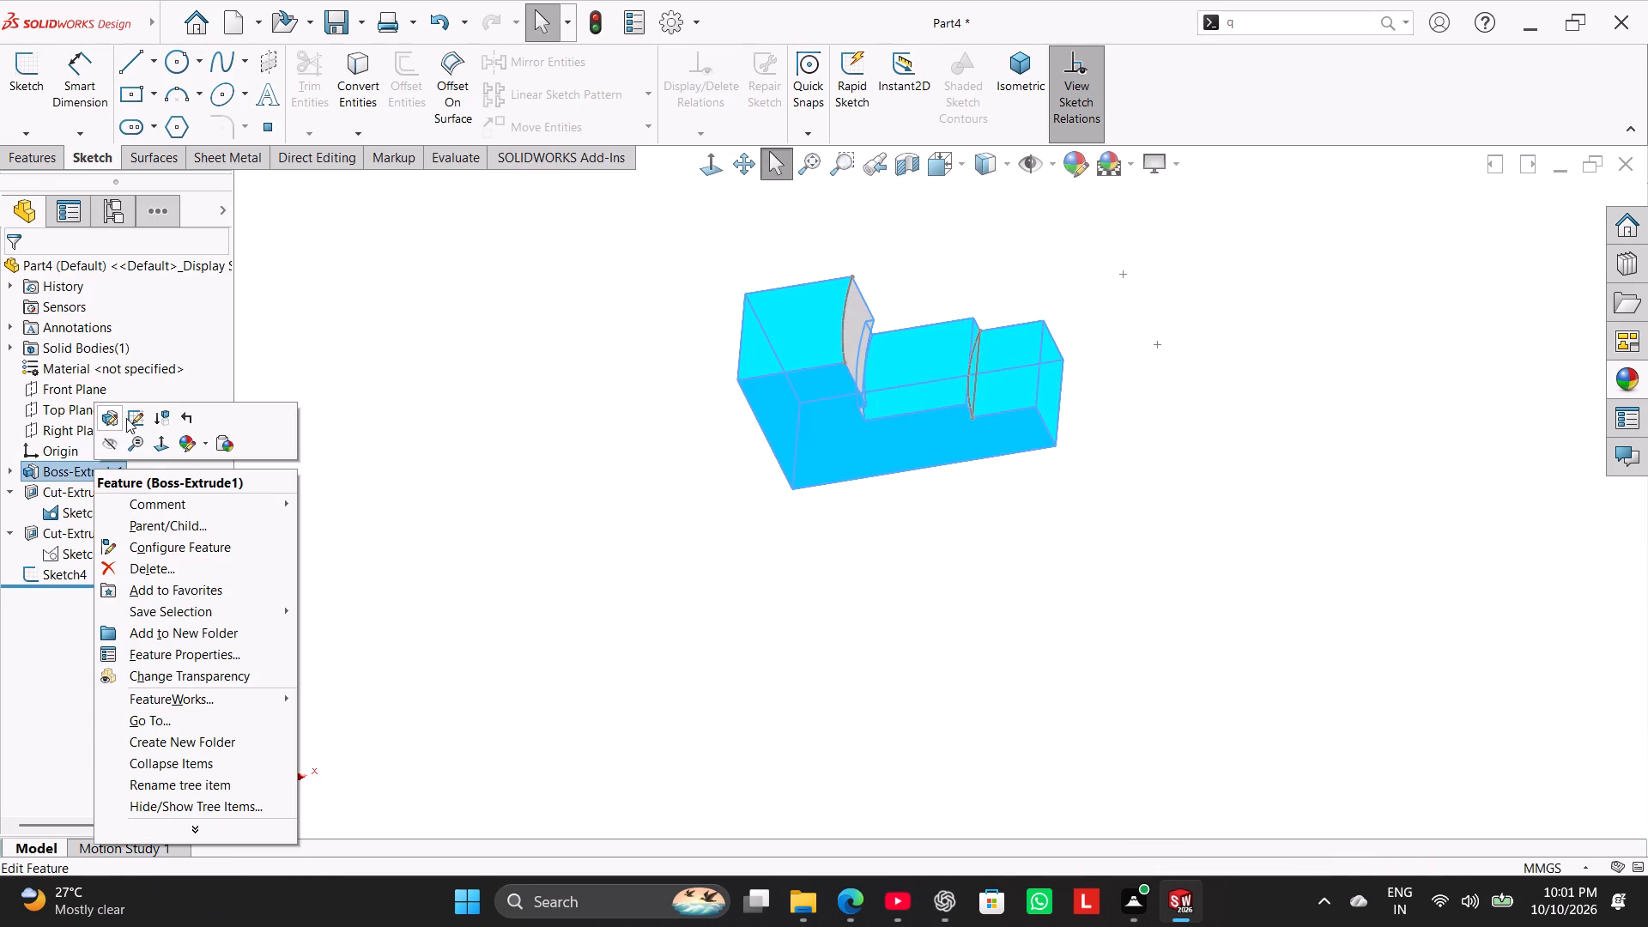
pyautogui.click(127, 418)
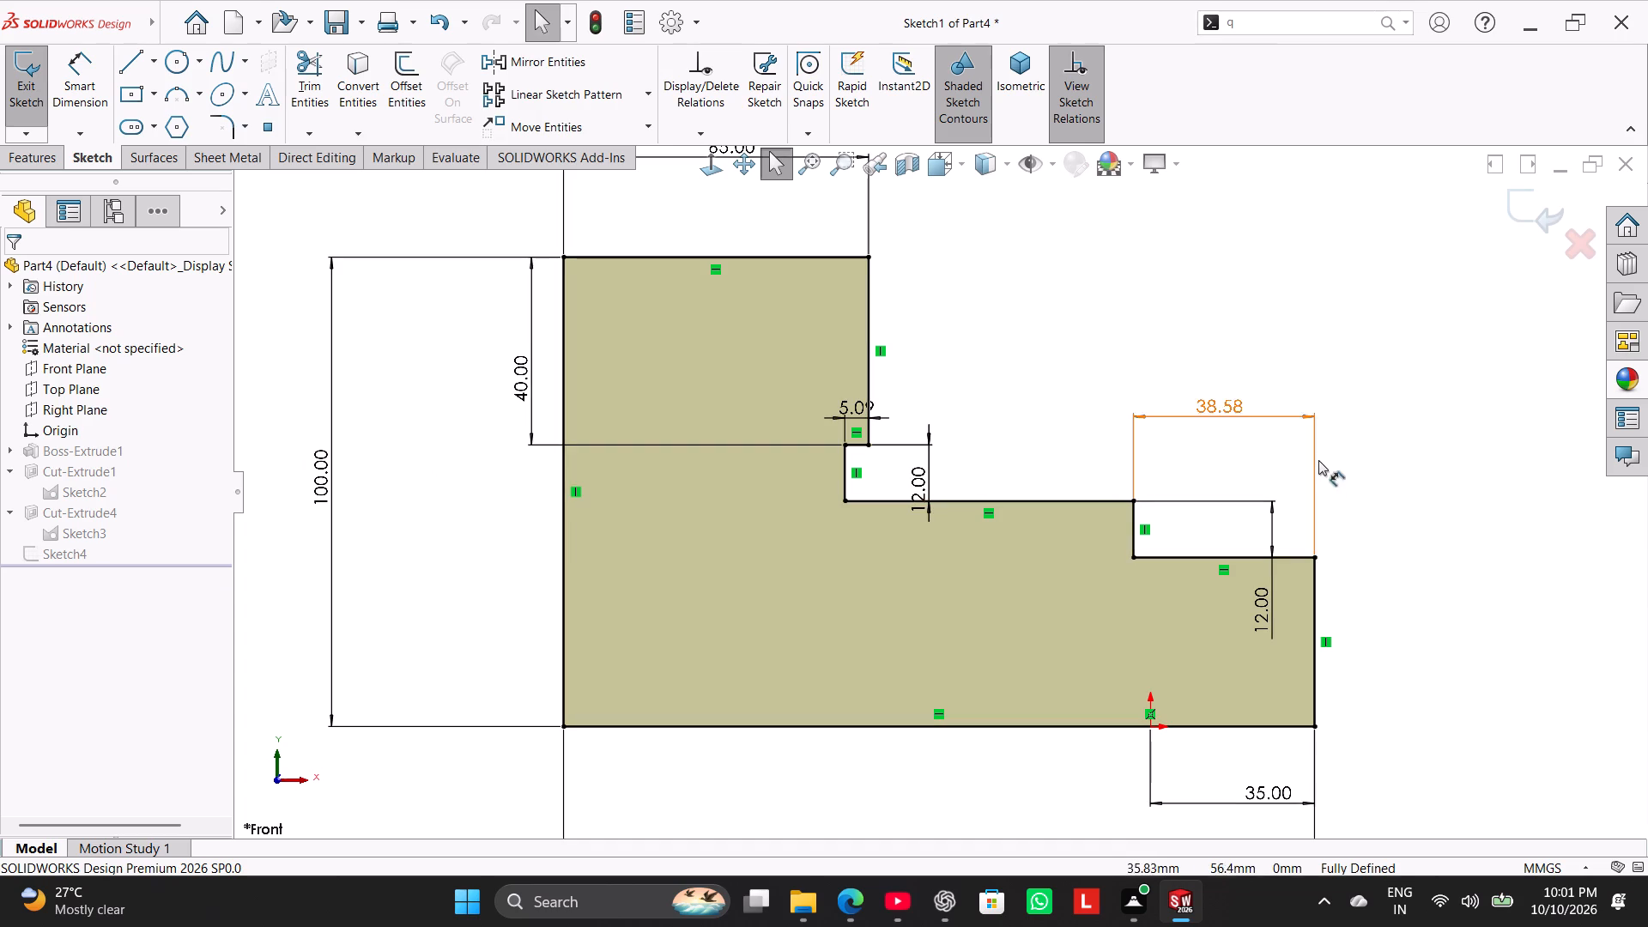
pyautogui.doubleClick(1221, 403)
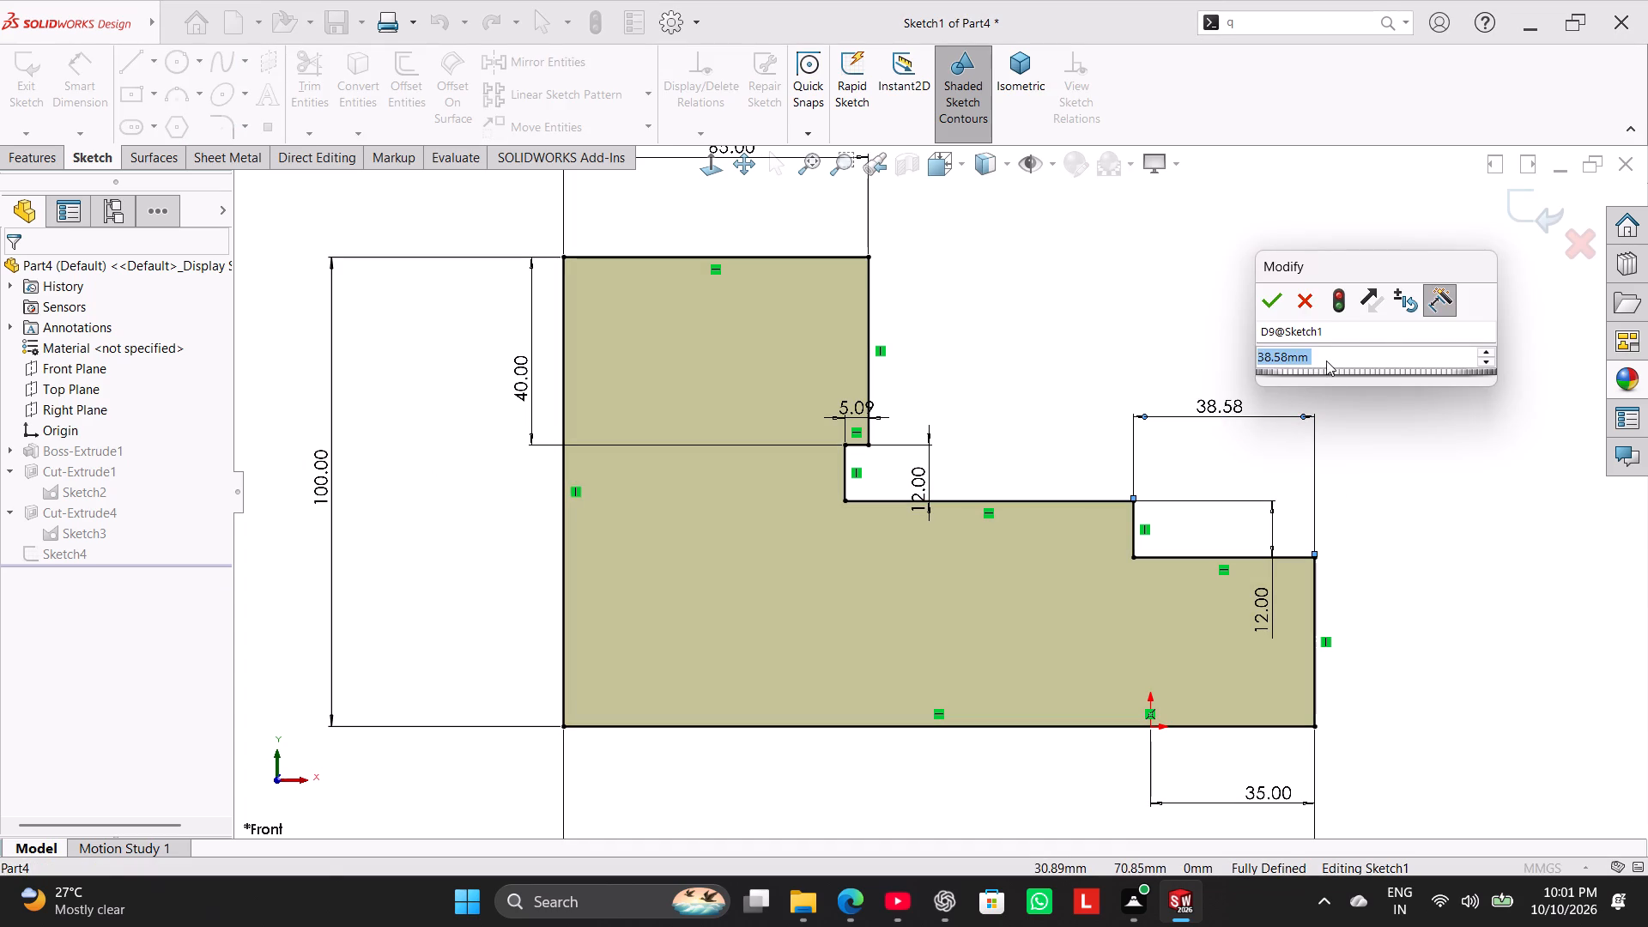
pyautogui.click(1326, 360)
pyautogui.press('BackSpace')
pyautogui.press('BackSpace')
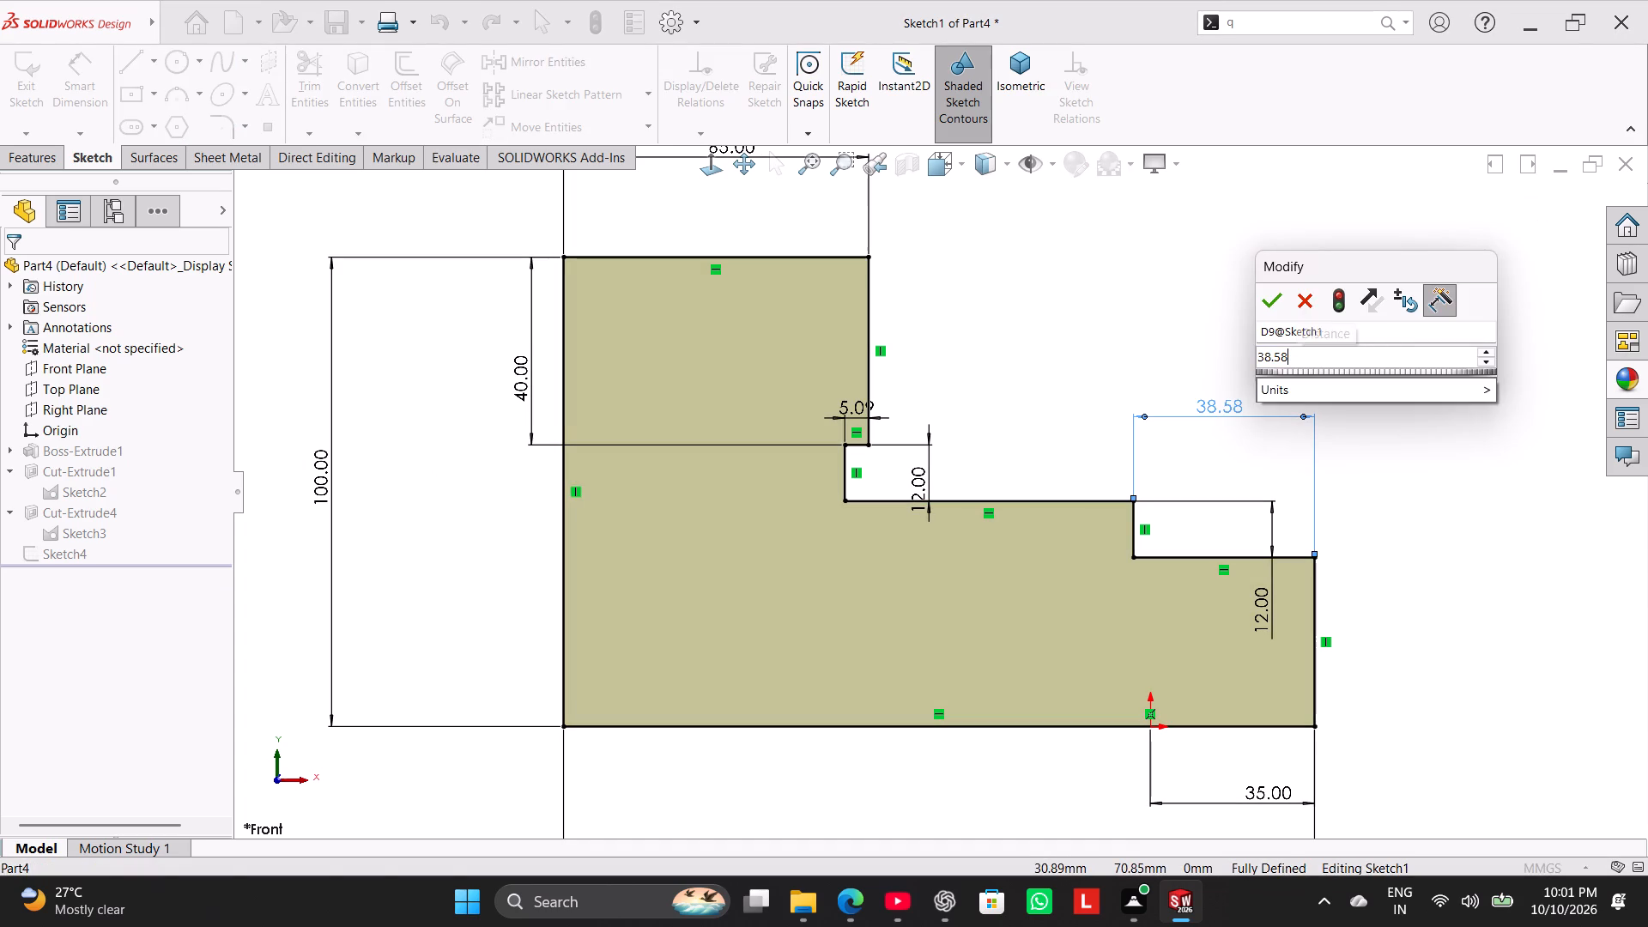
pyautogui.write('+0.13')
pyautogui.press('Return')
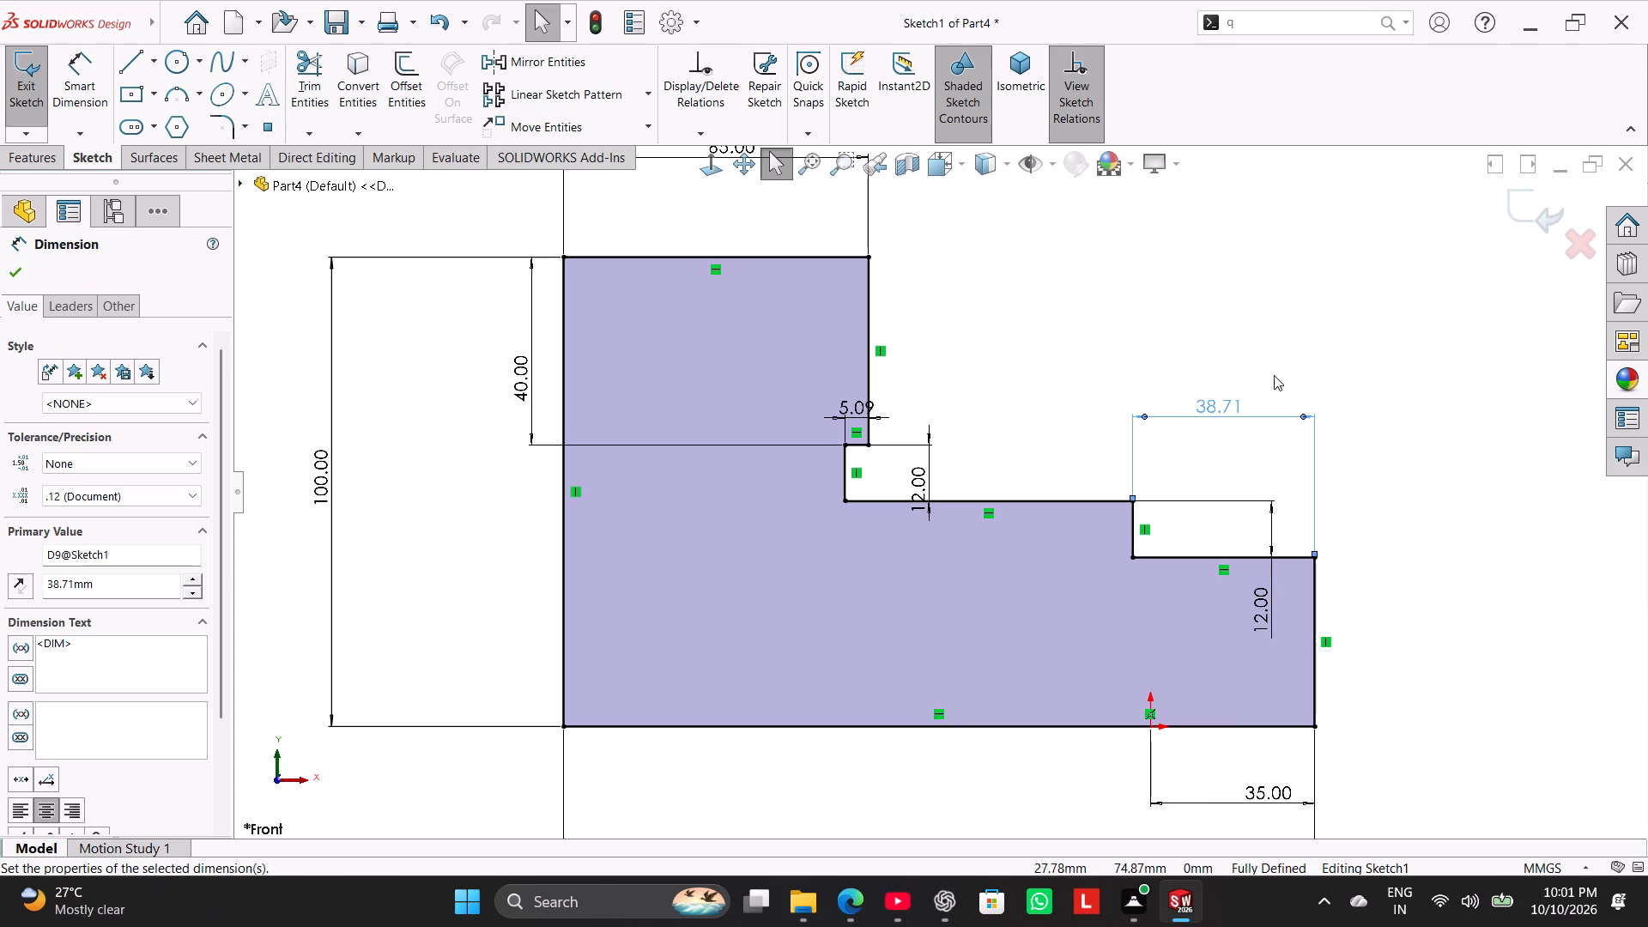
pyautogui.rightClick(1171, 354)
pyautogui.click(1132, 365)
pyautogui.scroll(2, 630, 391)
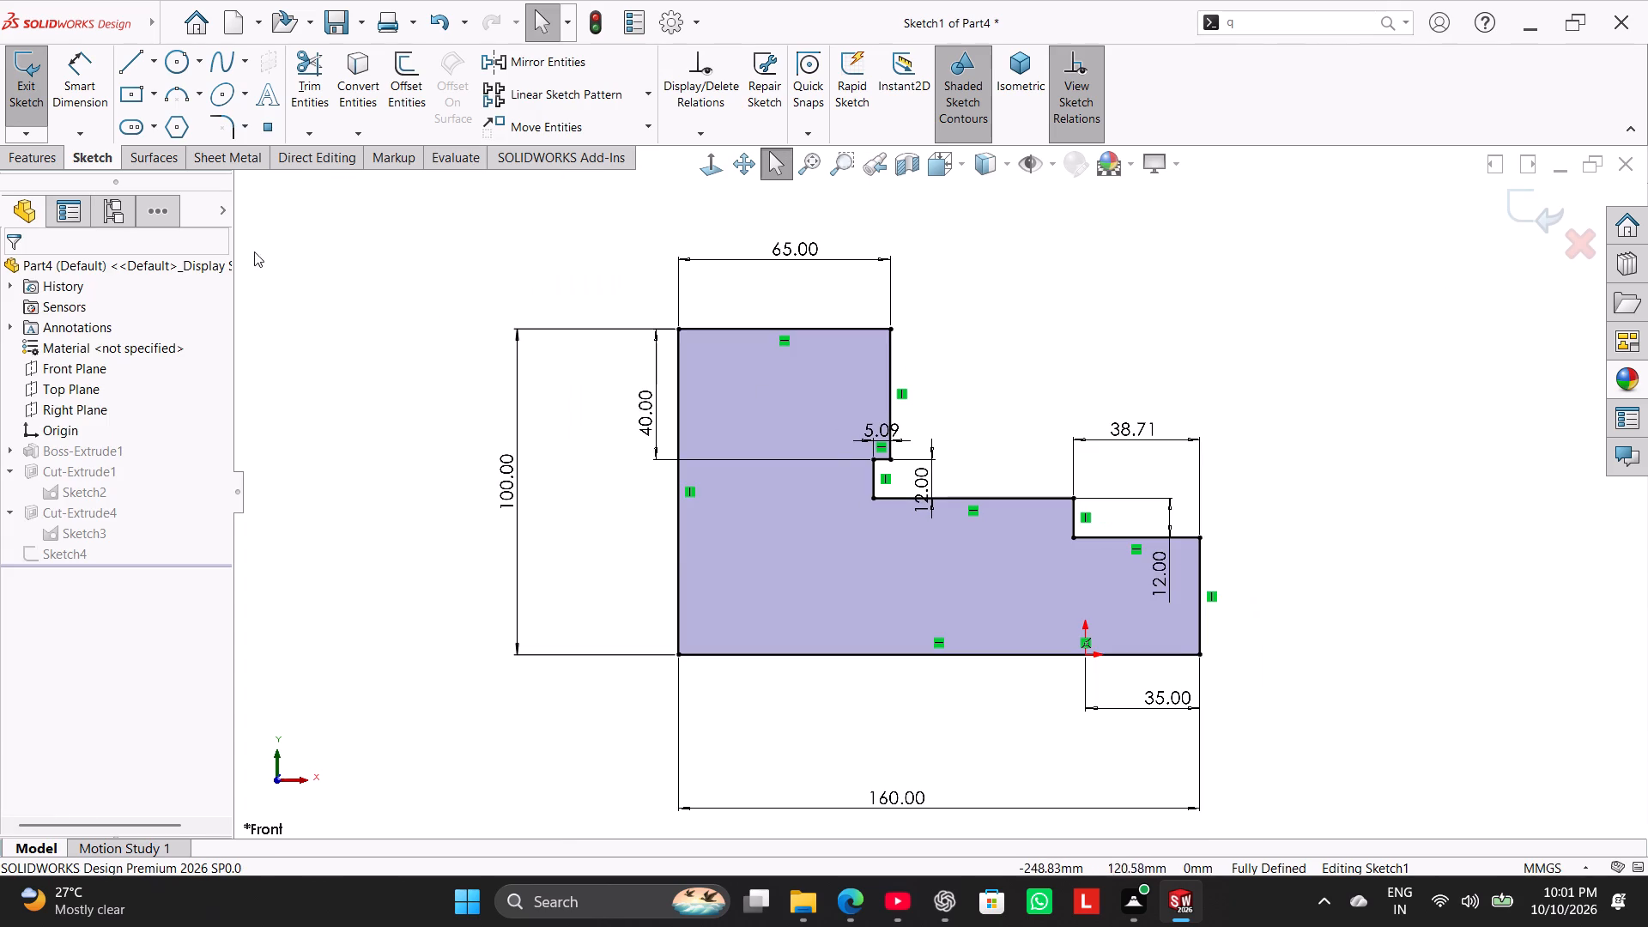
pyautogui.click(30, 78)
# Reopen the 115 mm arc's sketch, check the horizontal offset between the two arc centre points again, and exit the sketch.
pyautogui.moveTo(1029, 356); pyautogui.dragTo(884, 568, button='middle')
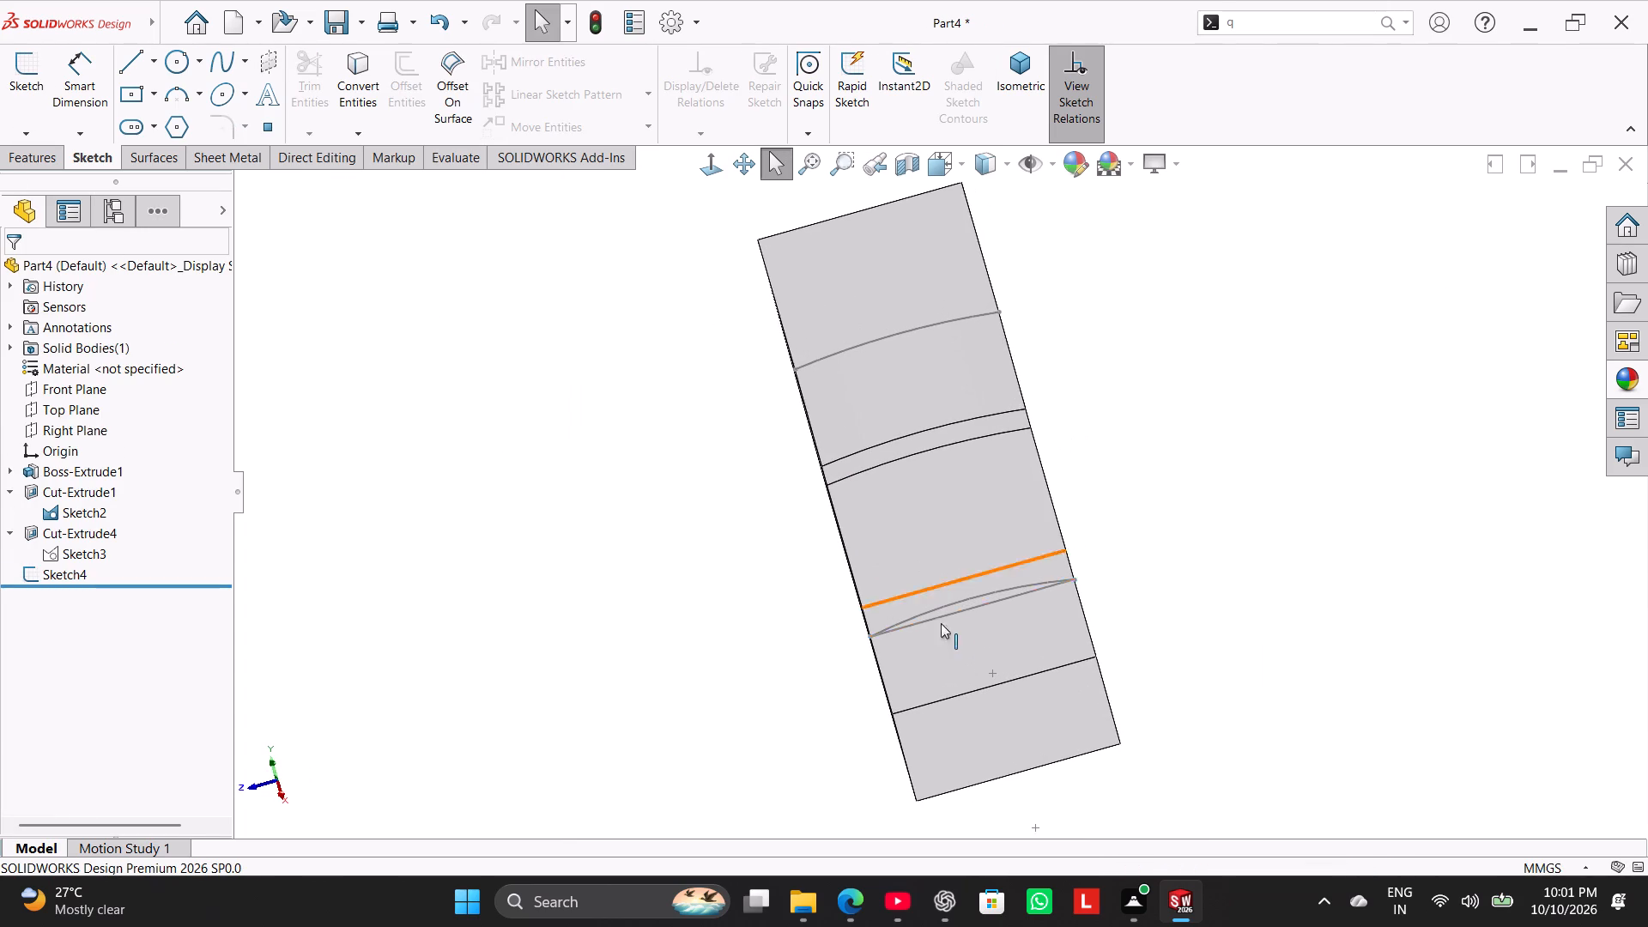
pyautogui.click(960, 598)
pyautogui.click(1010, 521)
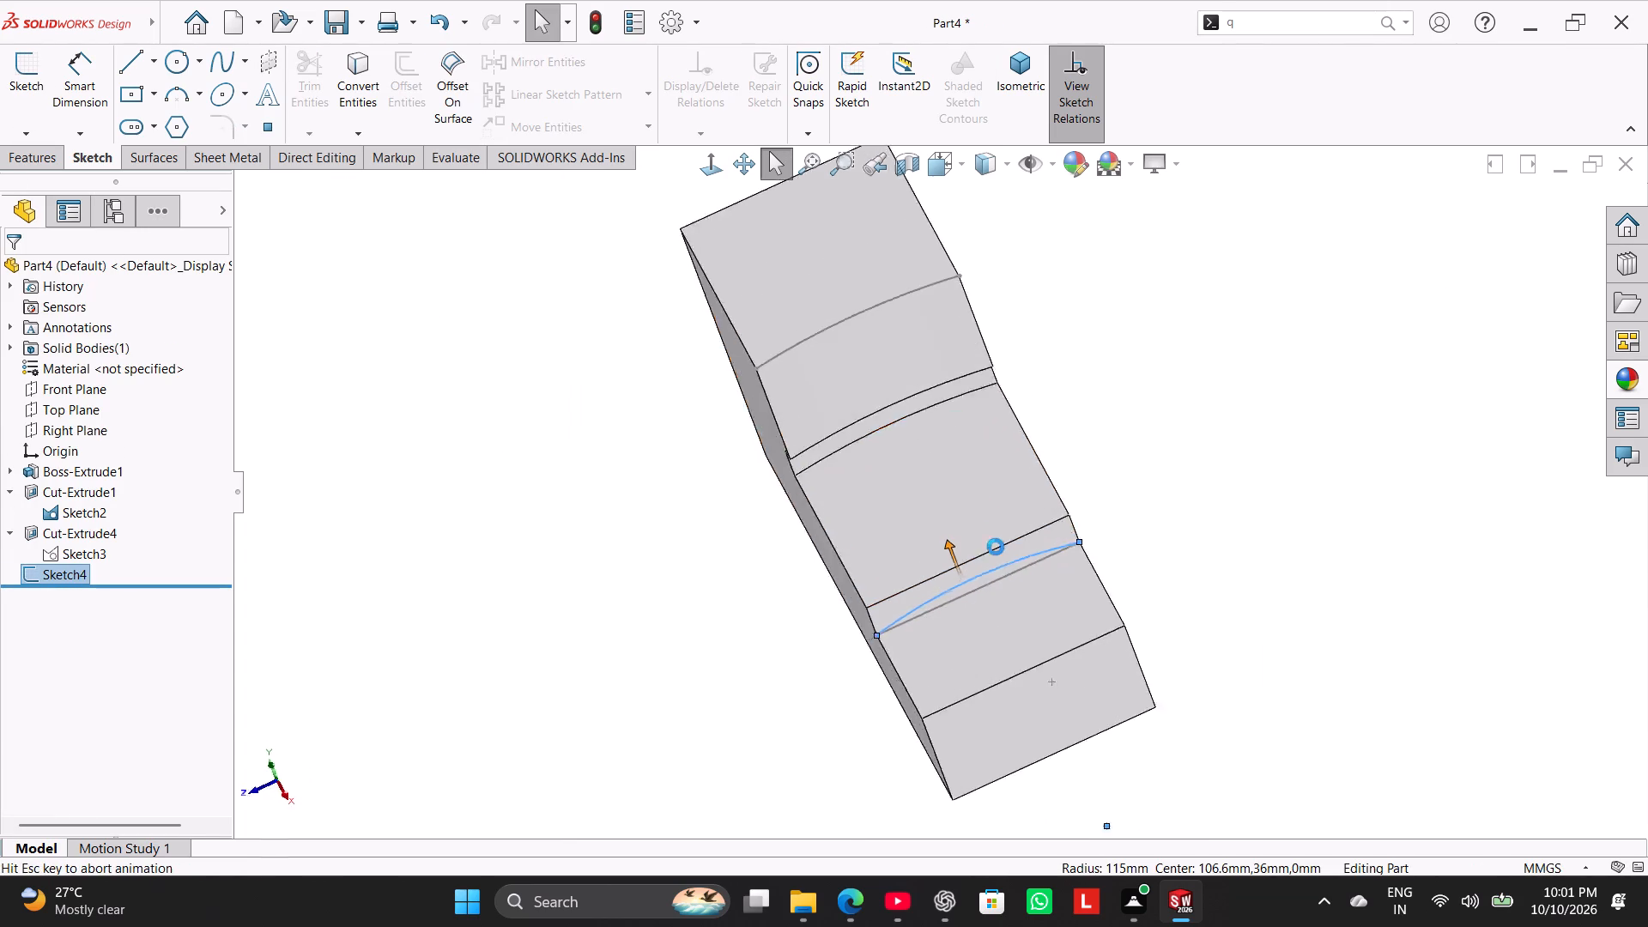
pyautogui.click(789, 712)
pyautogui.scroll(-1, 1305, 677)
pyautogui.moveTo(1240, 656); pyautogui.dragTo(1220, 608, button='middle')
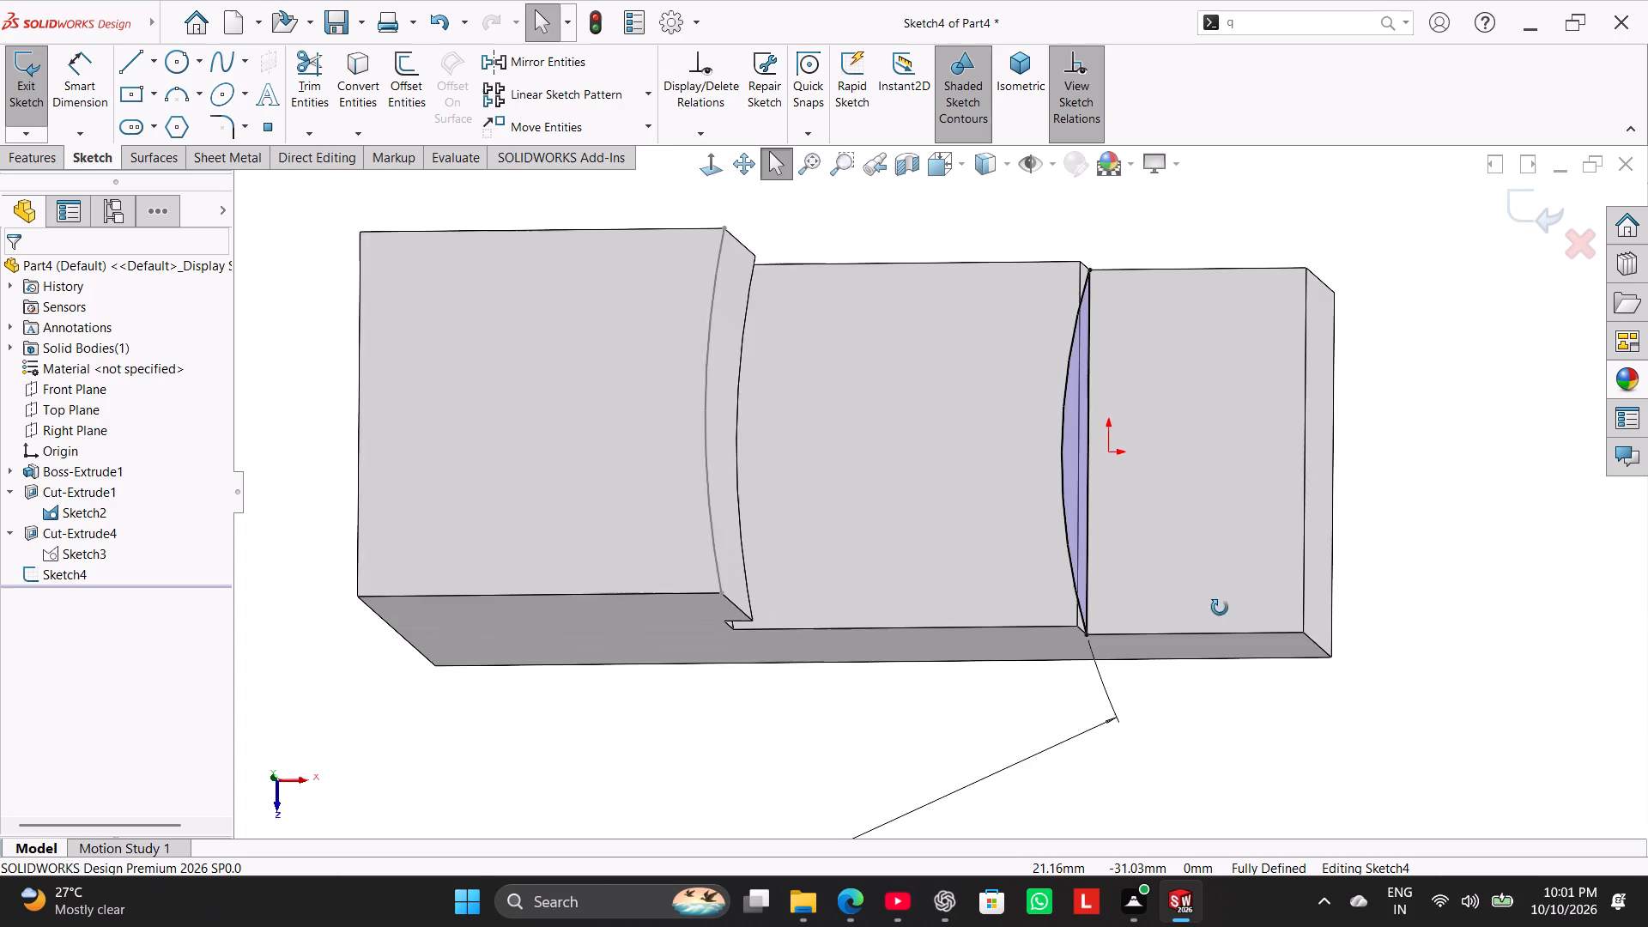
pyautogui.moveTo(1220, 608); pyautogui.dragTo(1210, 495, button='middle')
pyautogui.scroll(1, 1205, 491)
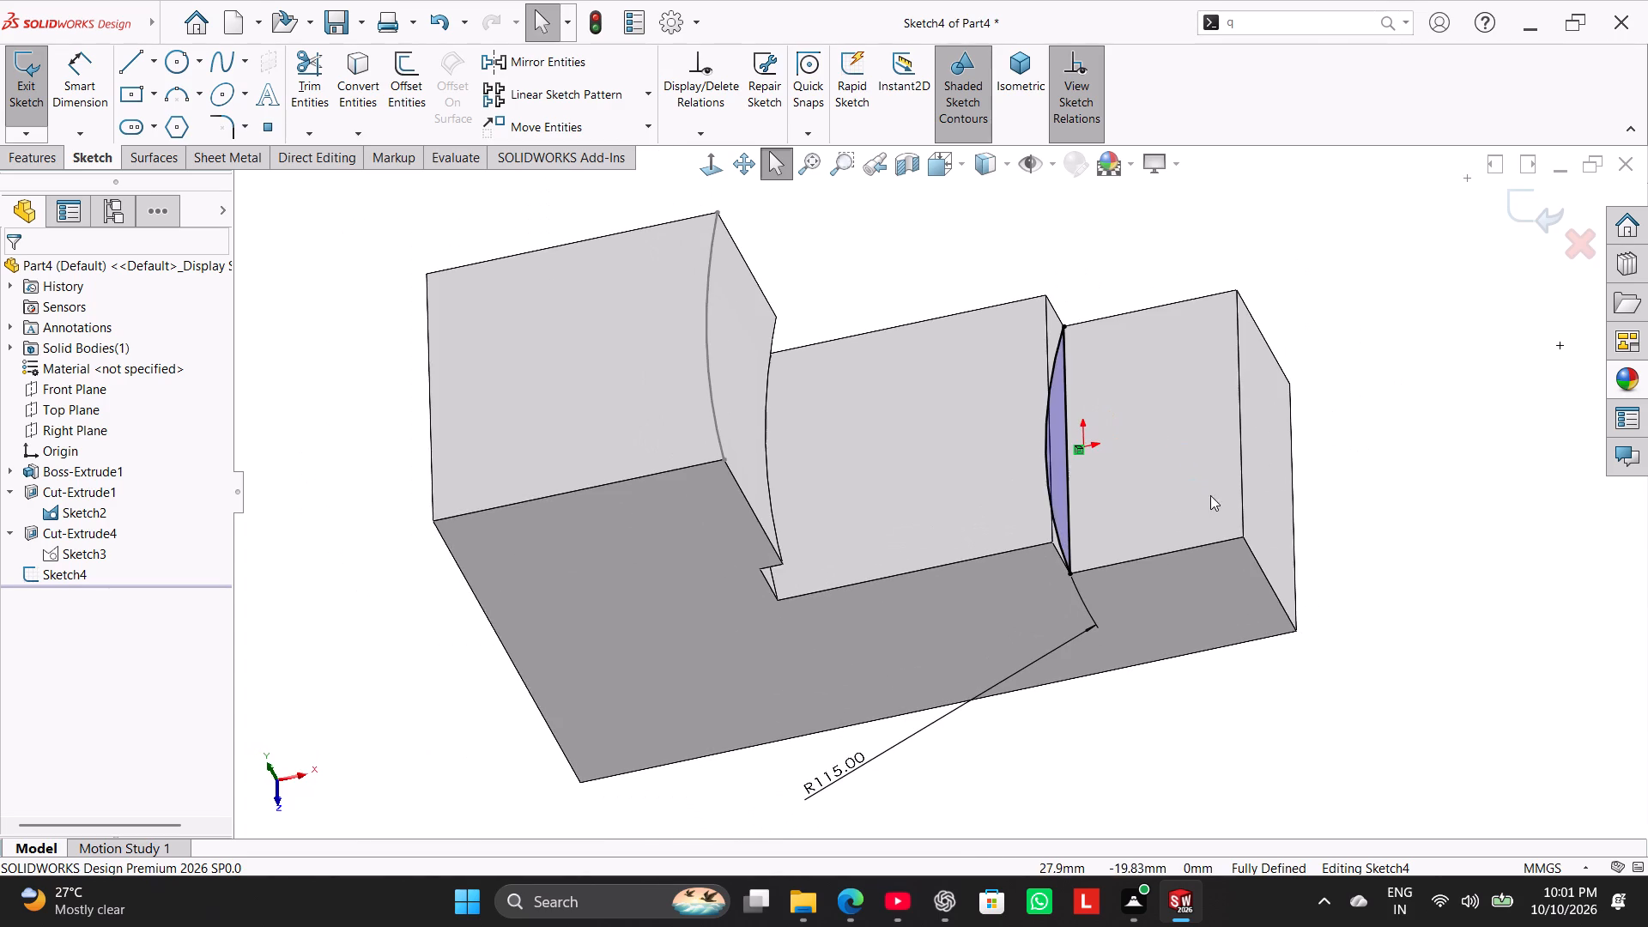
pyautogui.scroll(1, 1209, 644)
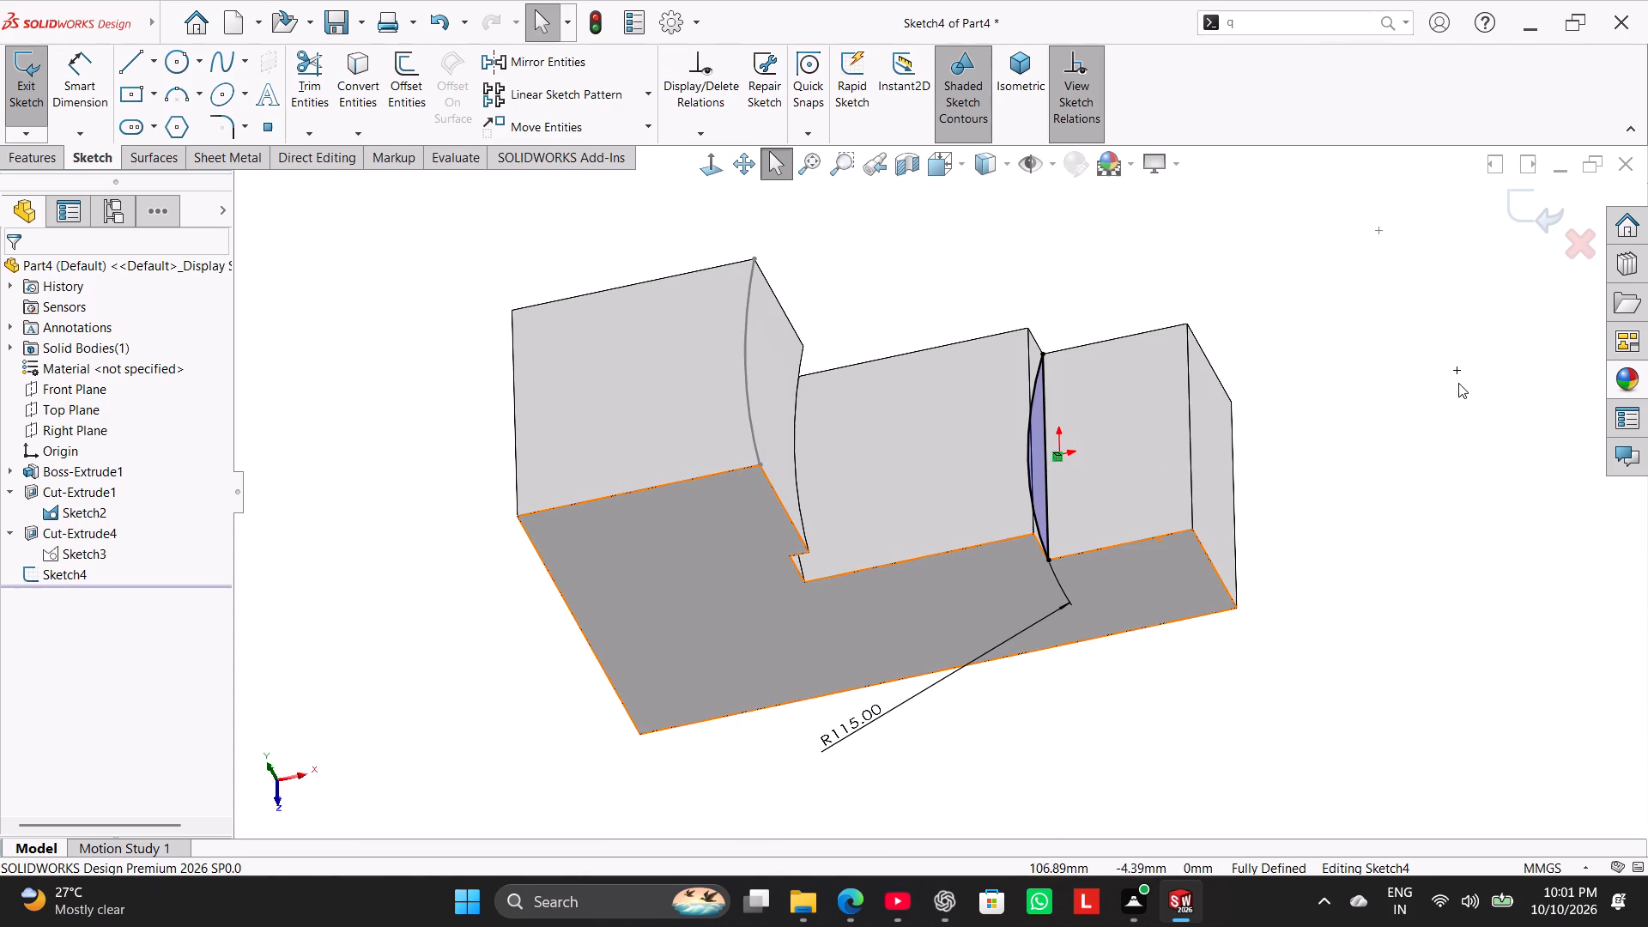
pyautogui.click(91, 92)
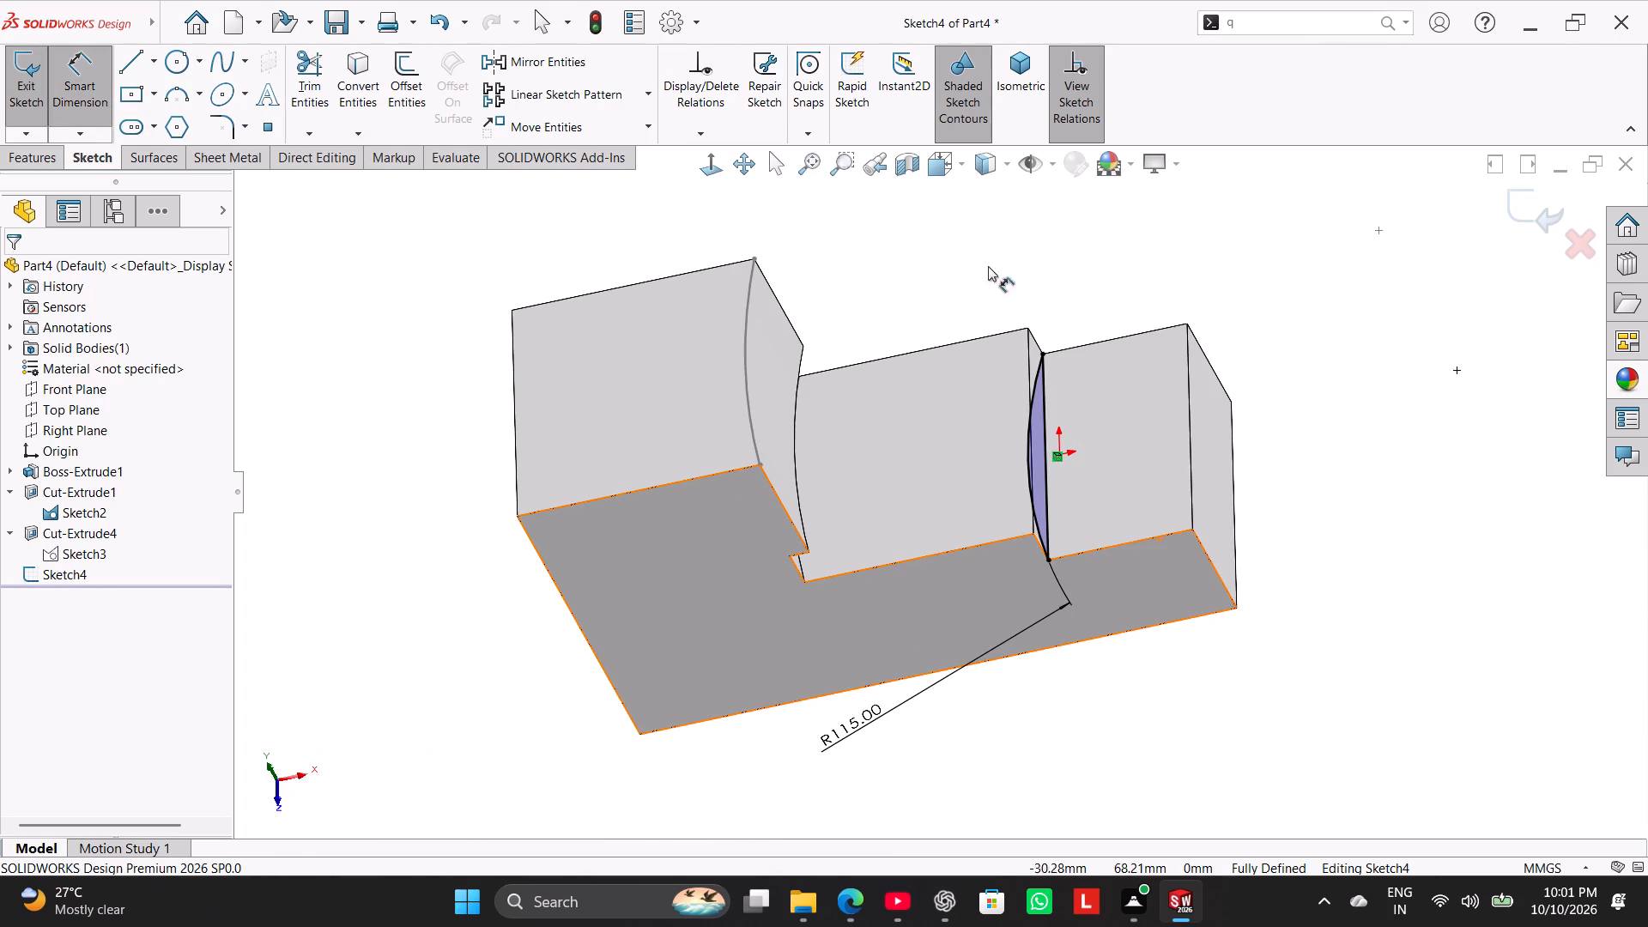
pyautogui.click(1376, 229)
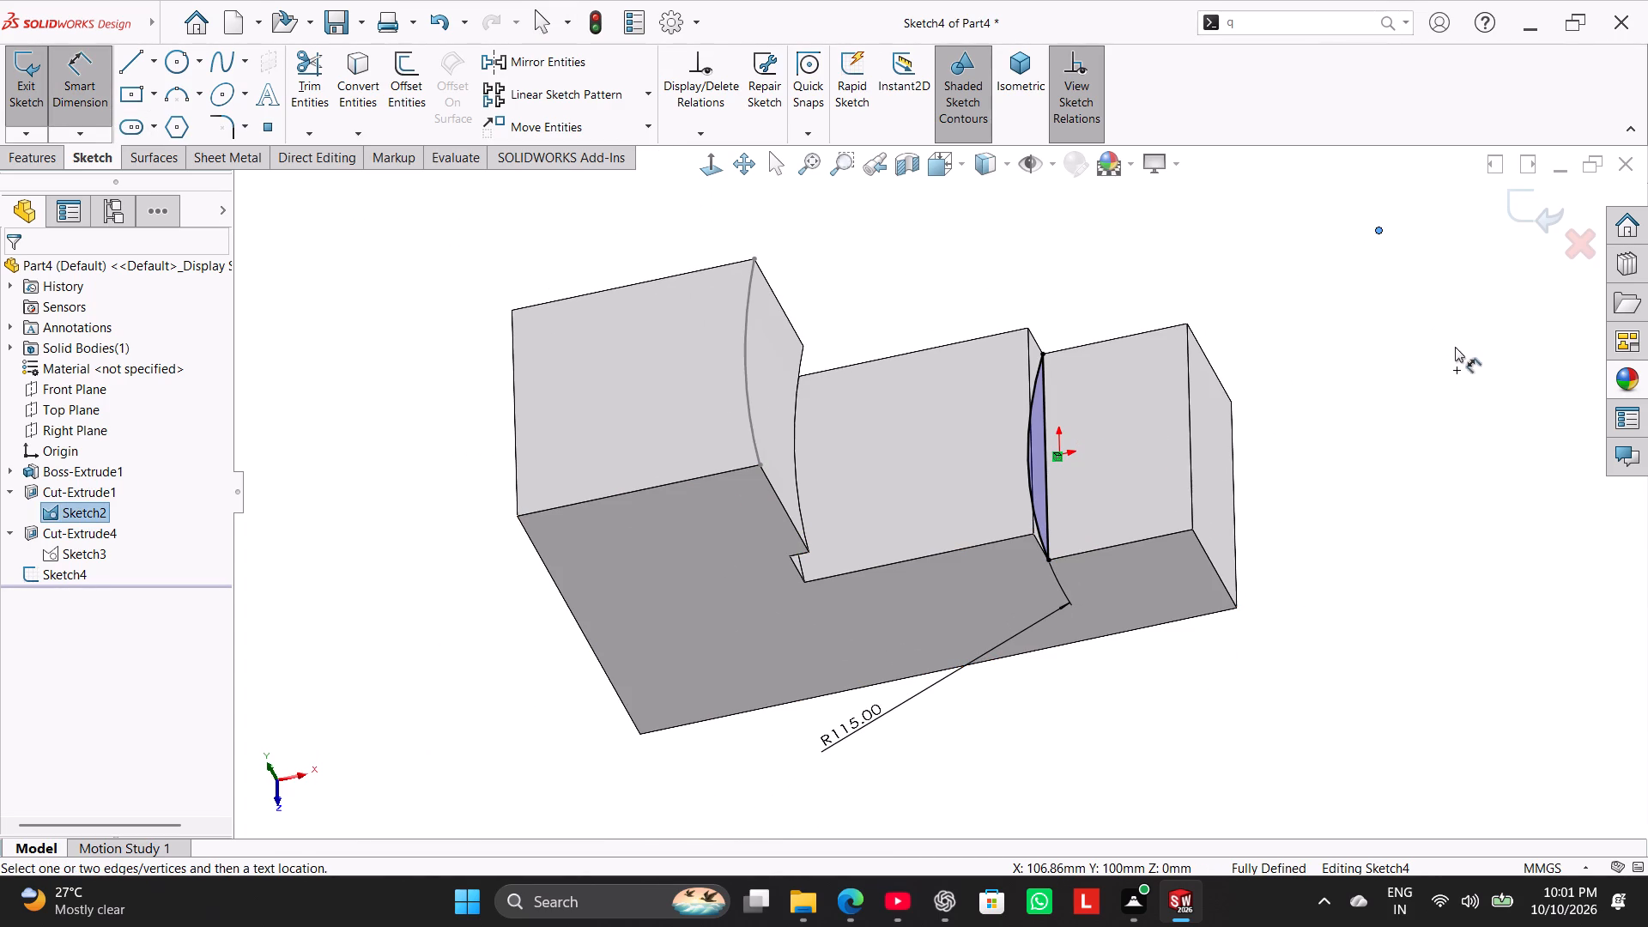
pyautogui.click(1456, 370)
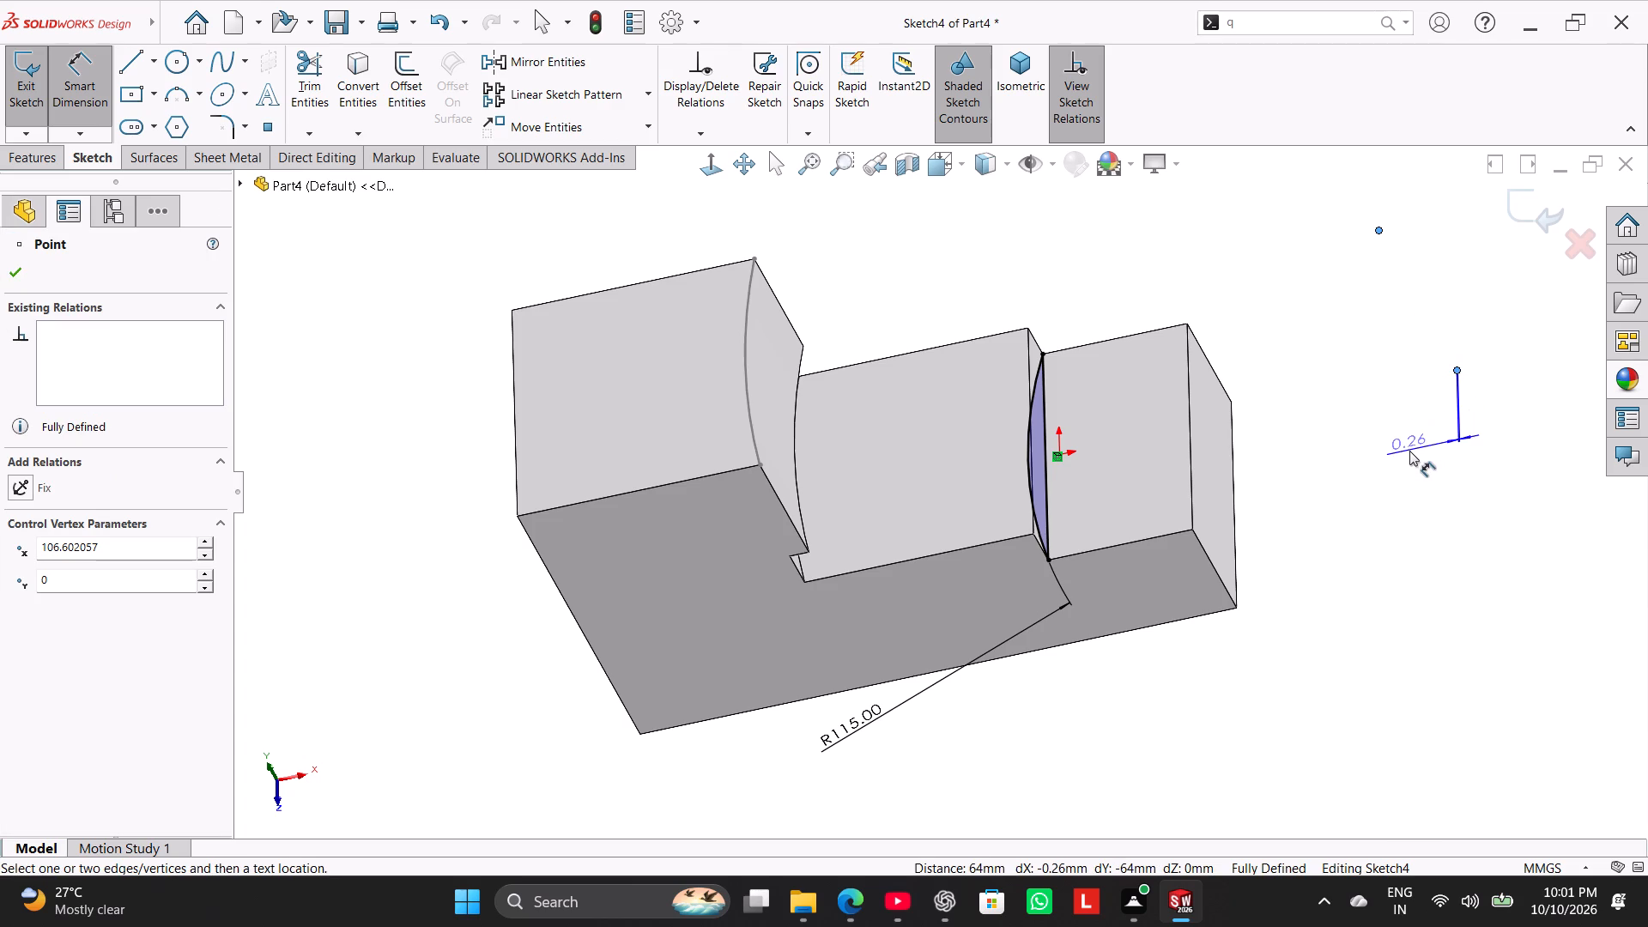
pyautogui.click(104, 99)
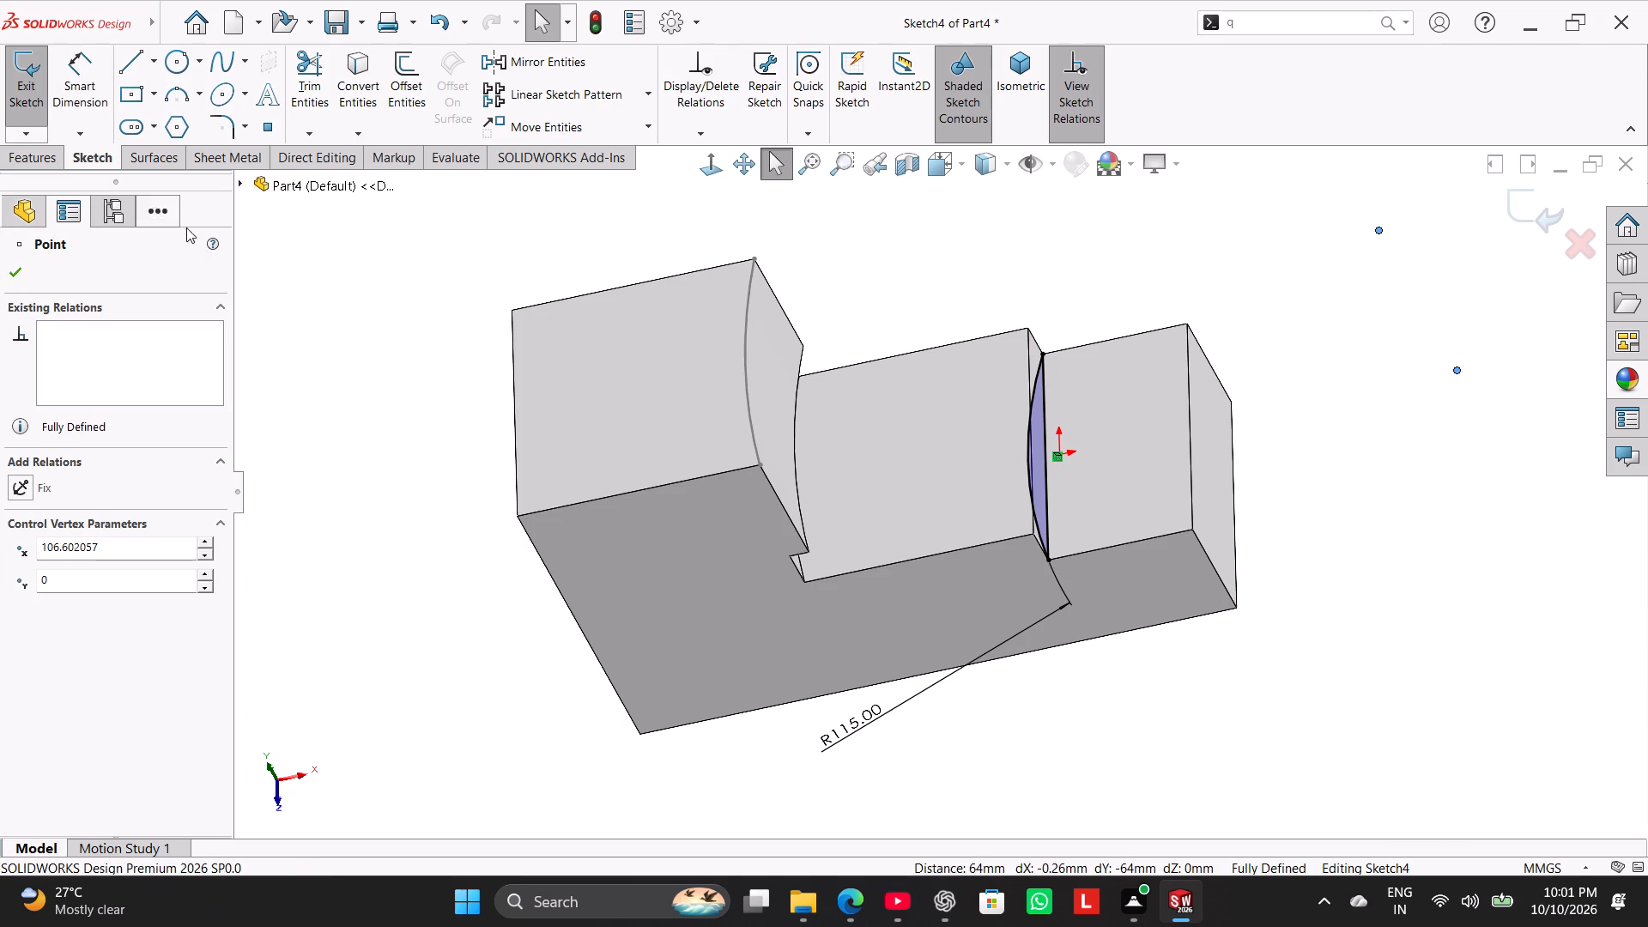
pyautogui.click(316, 382)
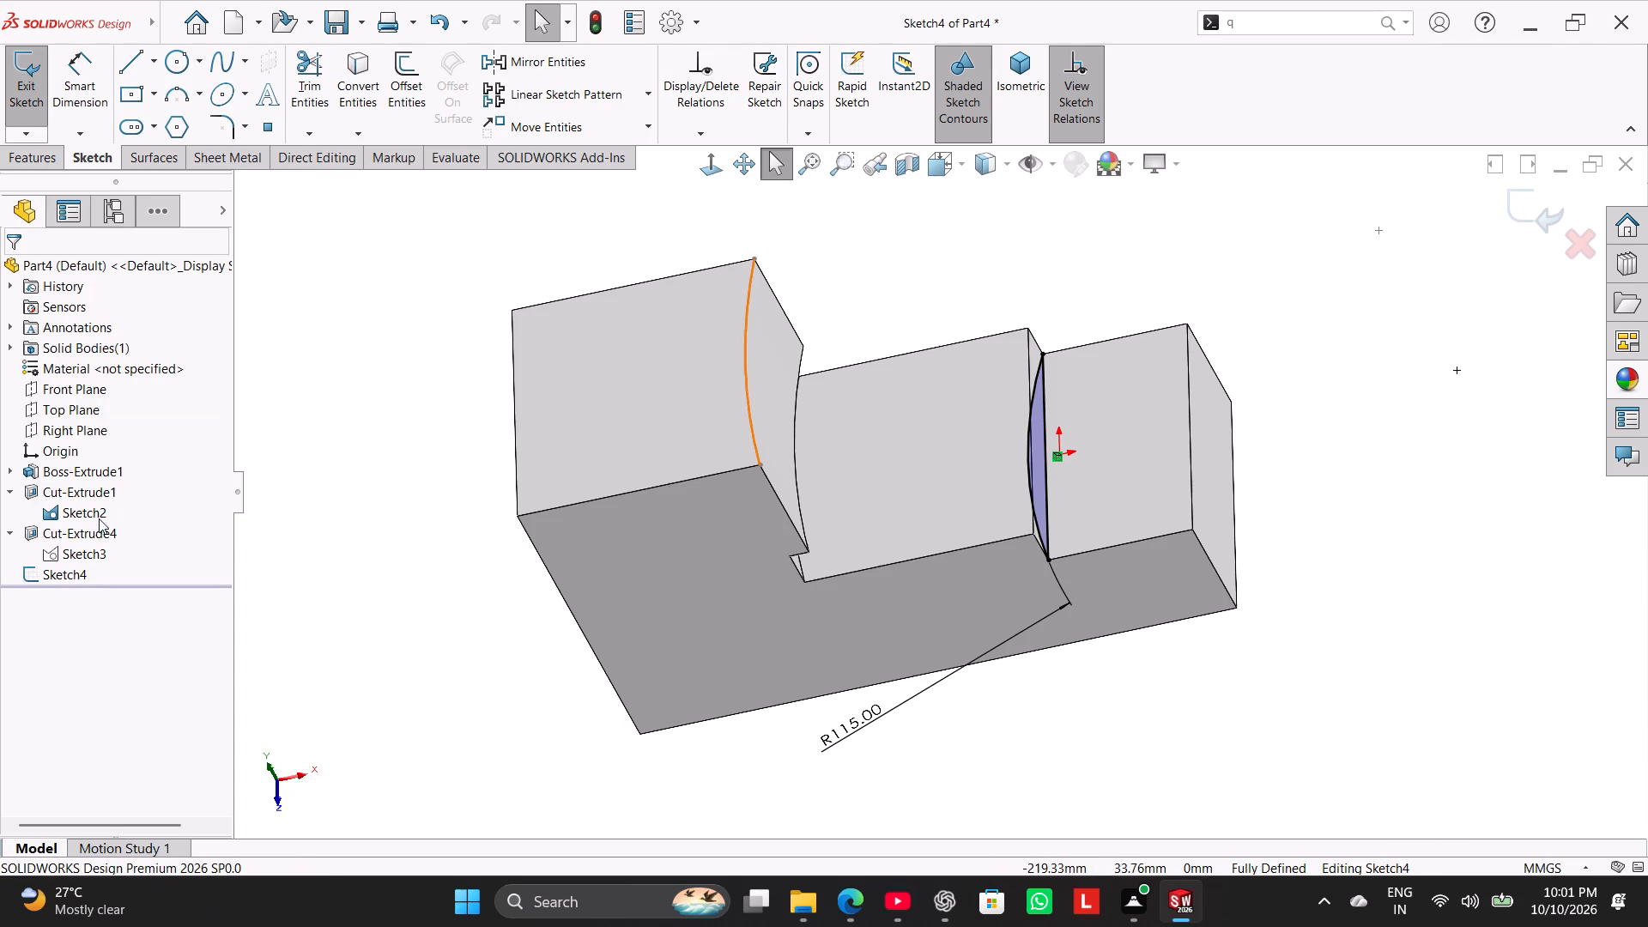
pyautogui.click(28, 95)
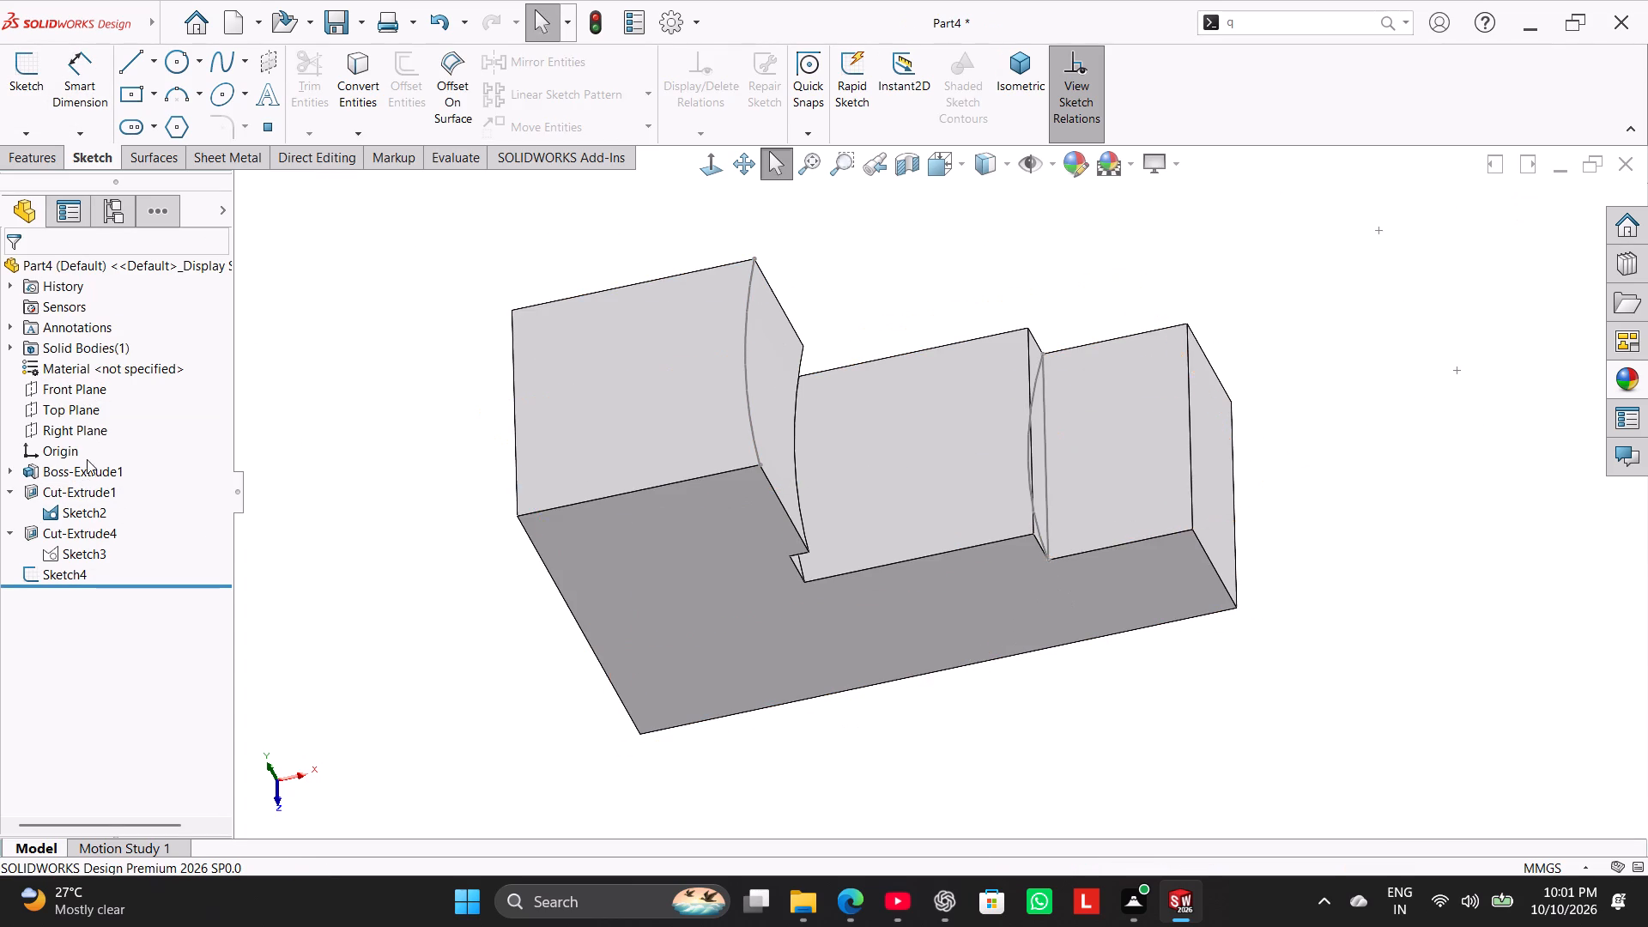
# Edit the base extrusion's profile sketch and set the lowest step's horizontal length to 38.48 mm.
pyautogui.rightClick(86, 476)
pyautogui.click(141, 416)
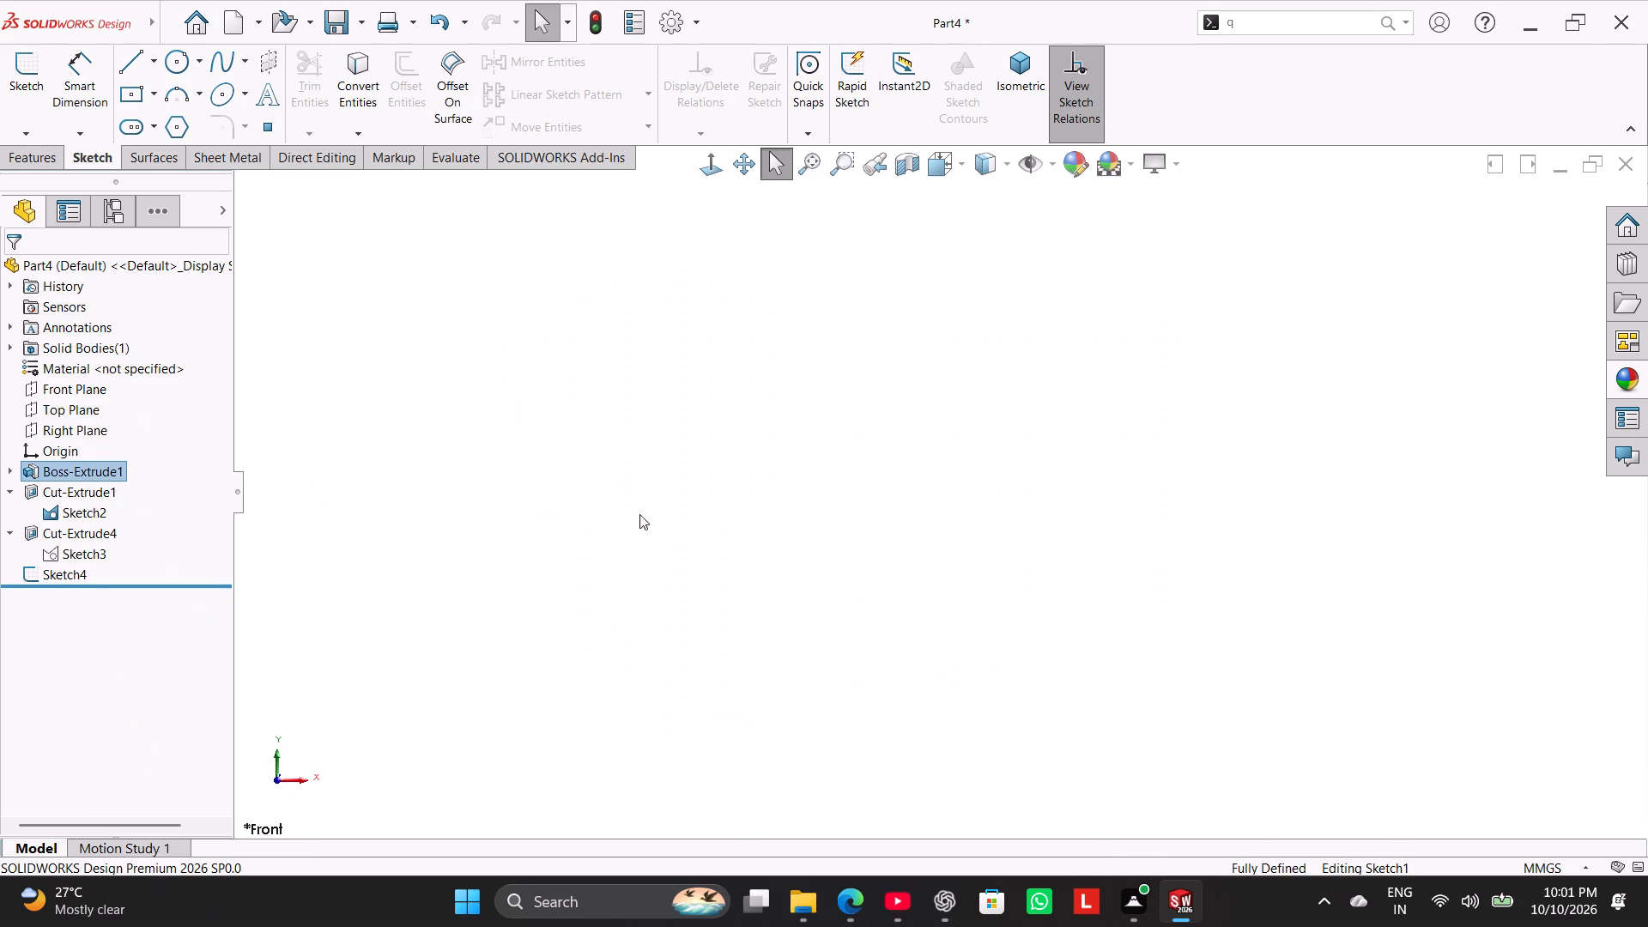
pyautogui.doubleClick(1235, 407)
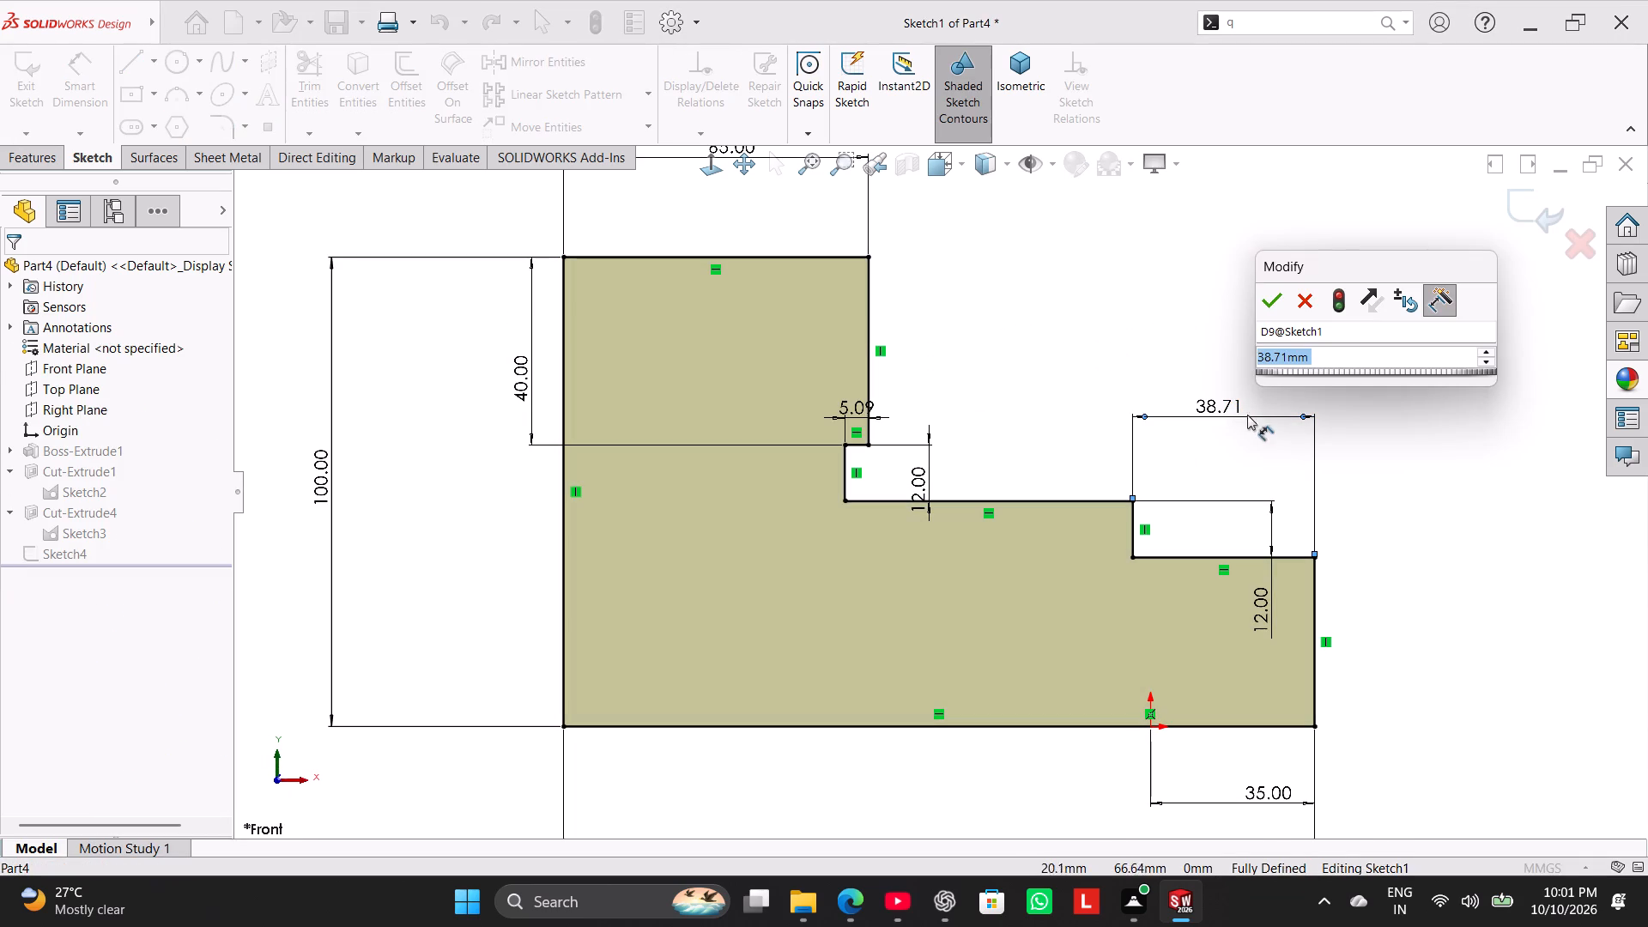
pyautogui.doubleClick(1320, 359)
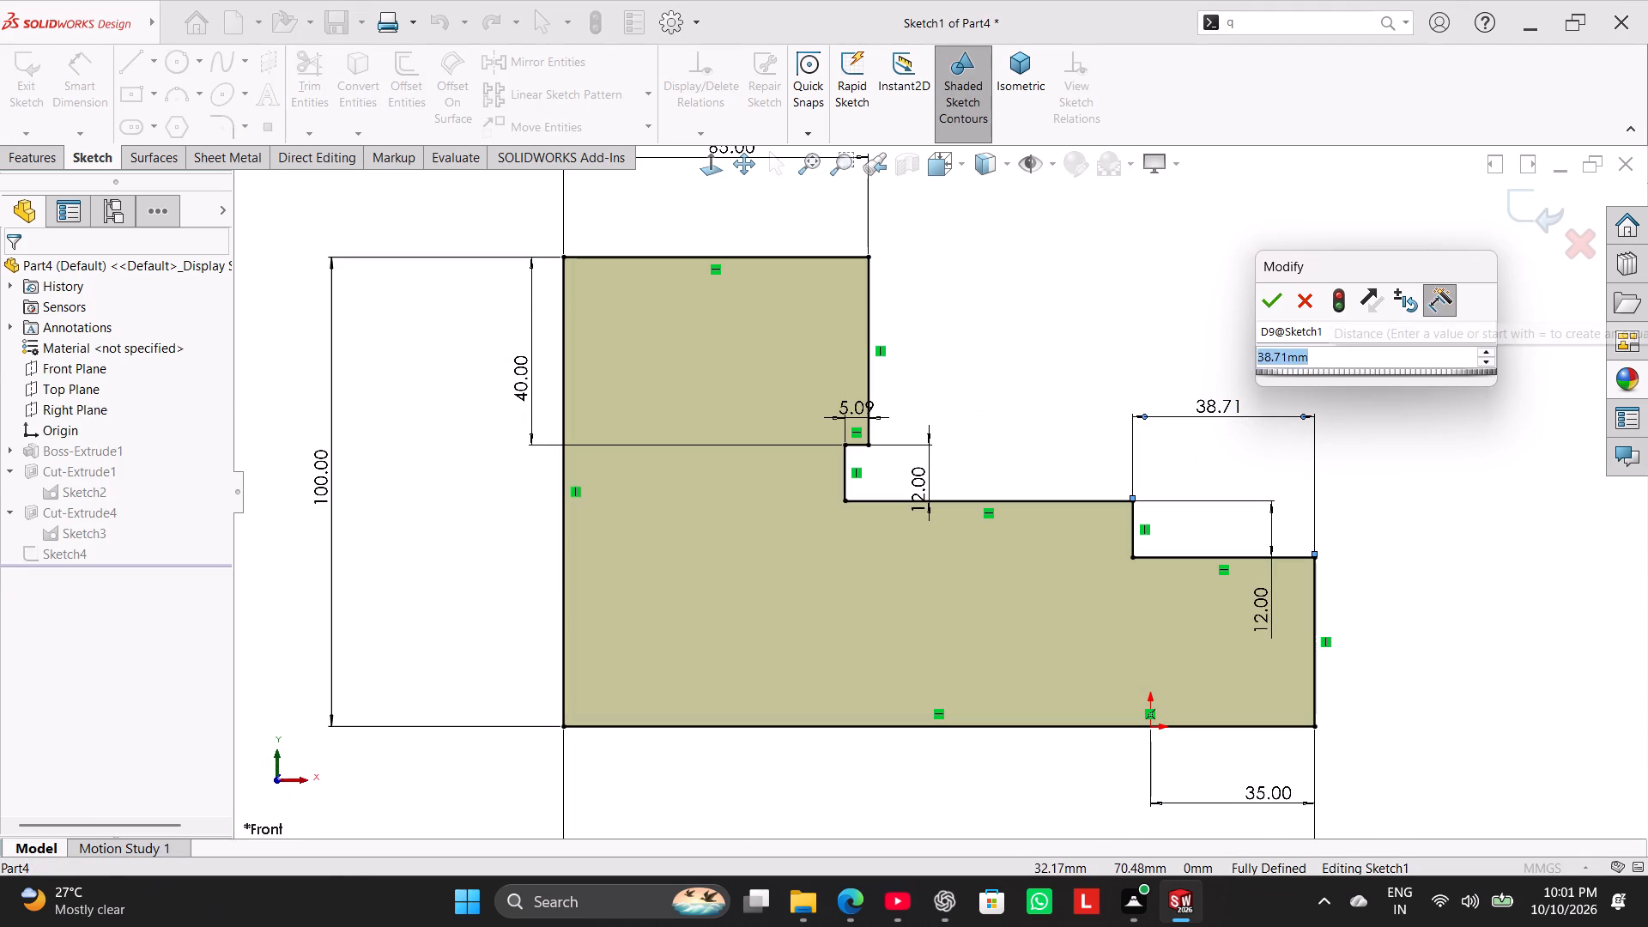
pyautogui.click(1320, 359)
pyautogui.press('BackSpace')
pyautogui.press('BackSpace')
pyautogui.press('BackSpace')
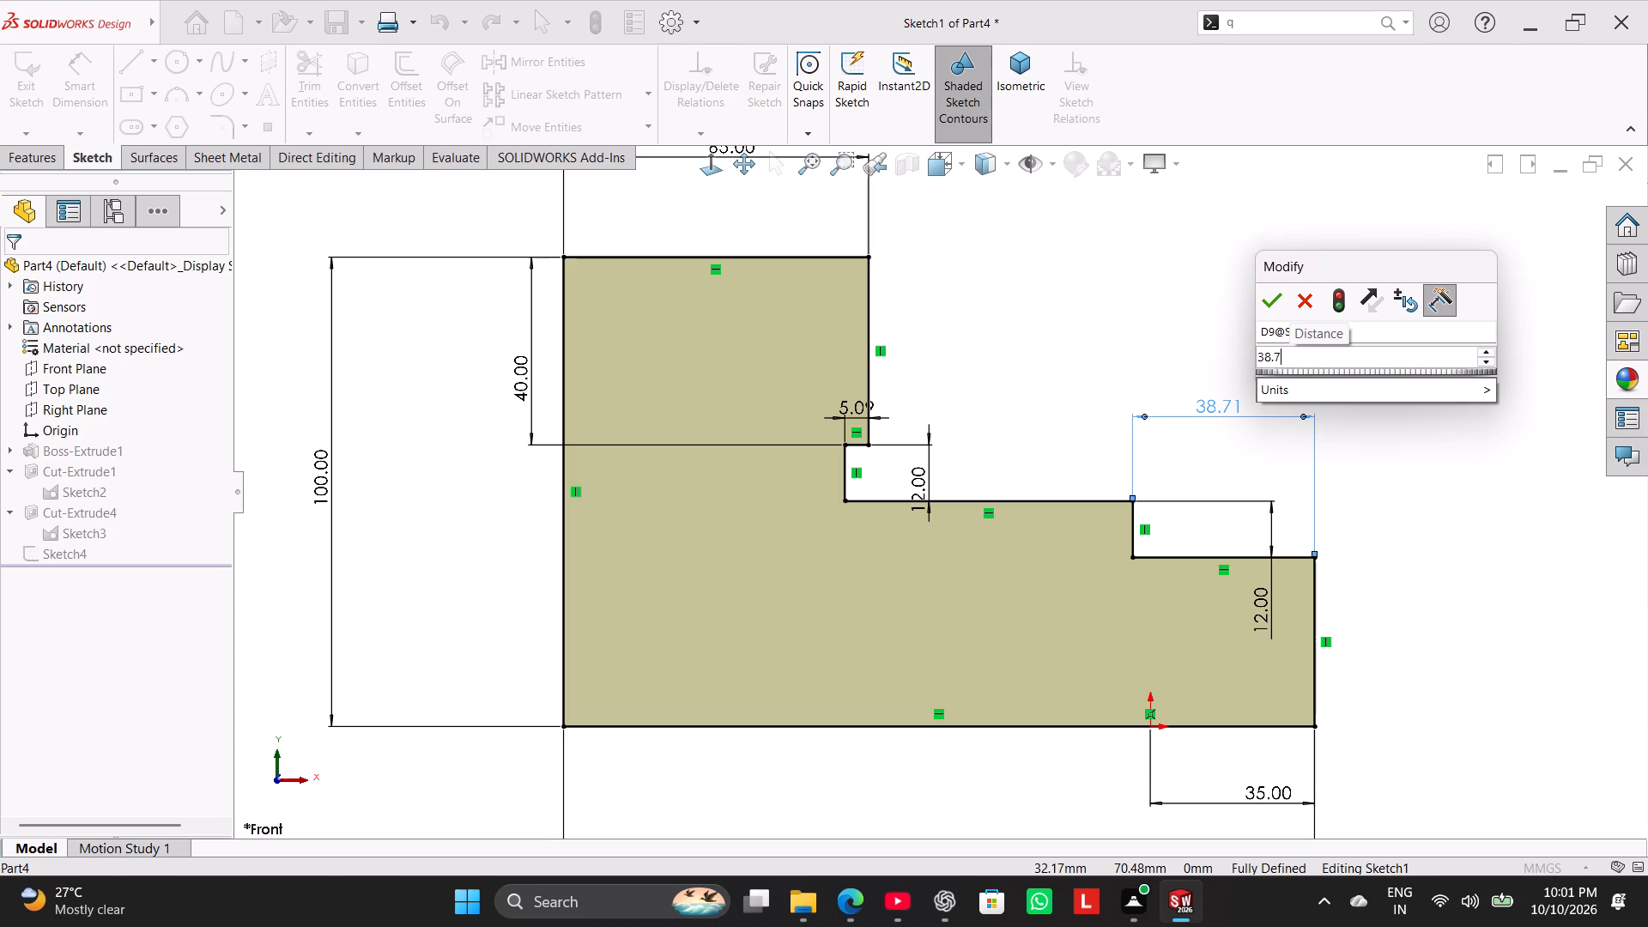
pyautogui.press('1')
pyautogui.write('-0.23')
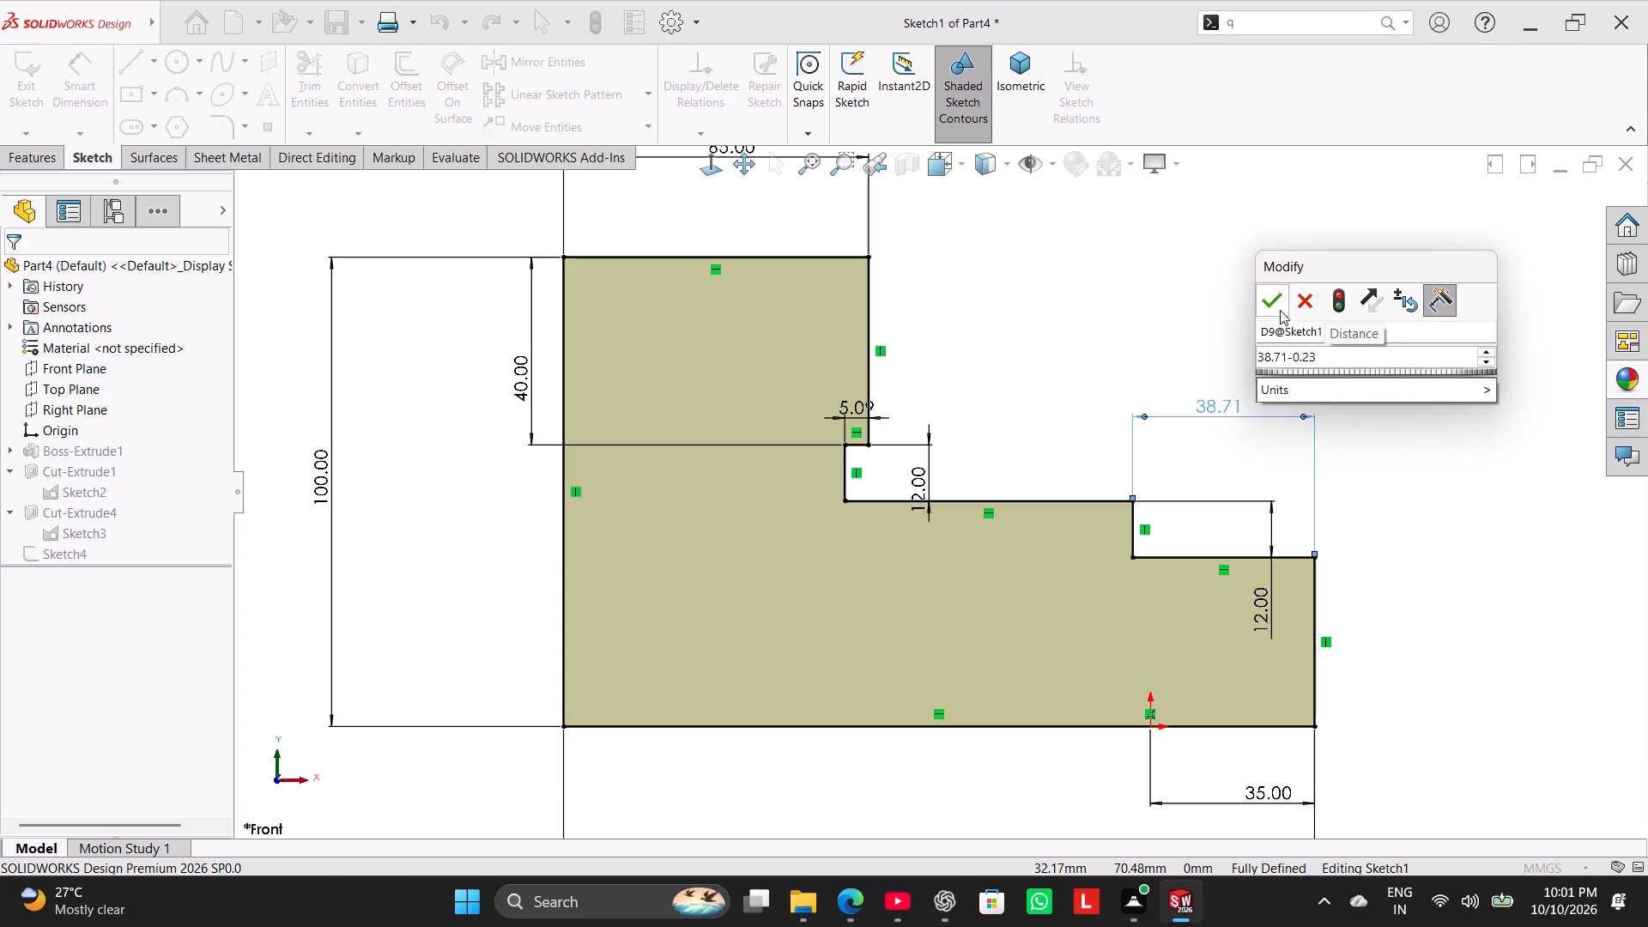
pyautogui.click(1277, 307)
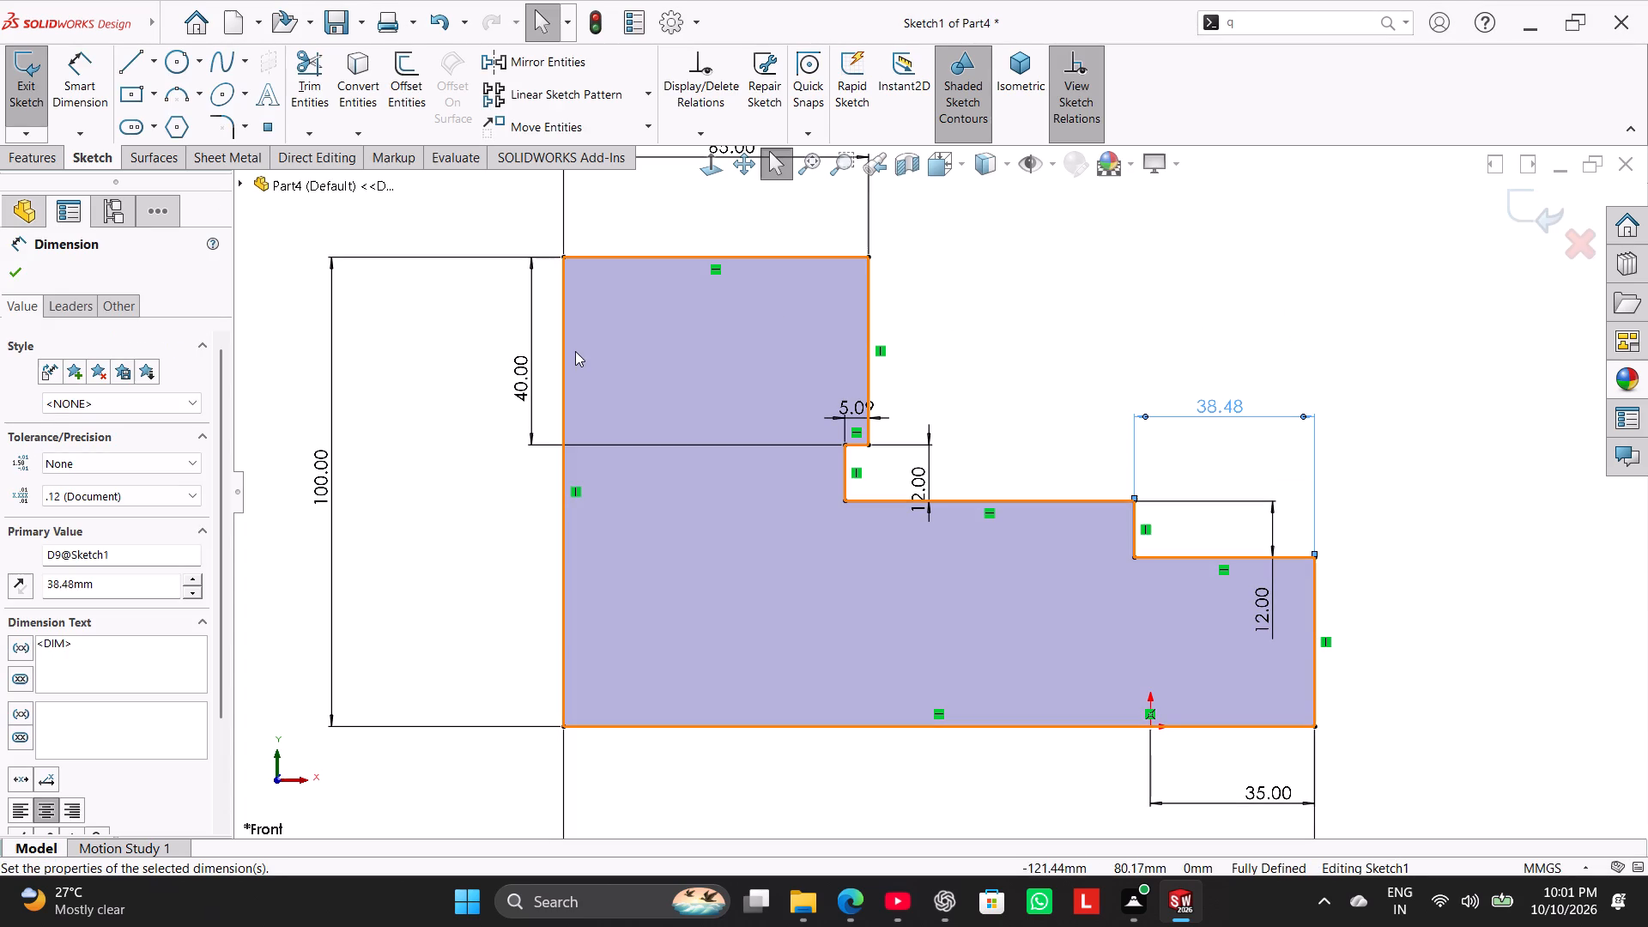
# Check the horizontal distance between the profile's two 12 mm vertical step lines without placing a dimension.
pyautogui.click(100, 95)
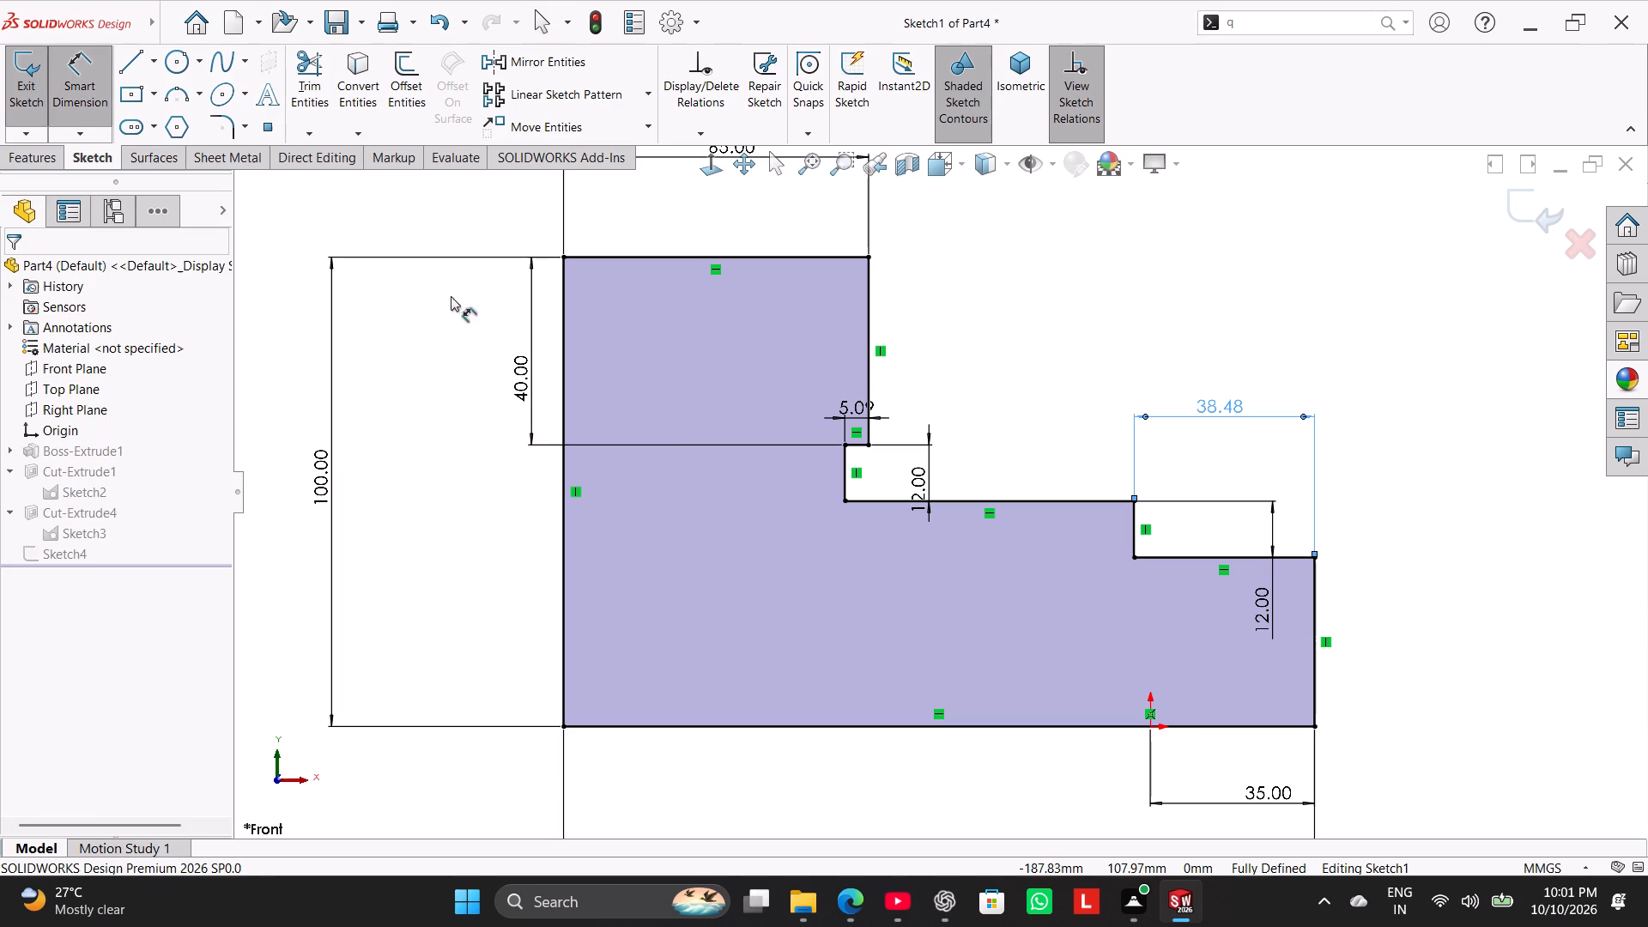
pyautogui.click(842, 476)
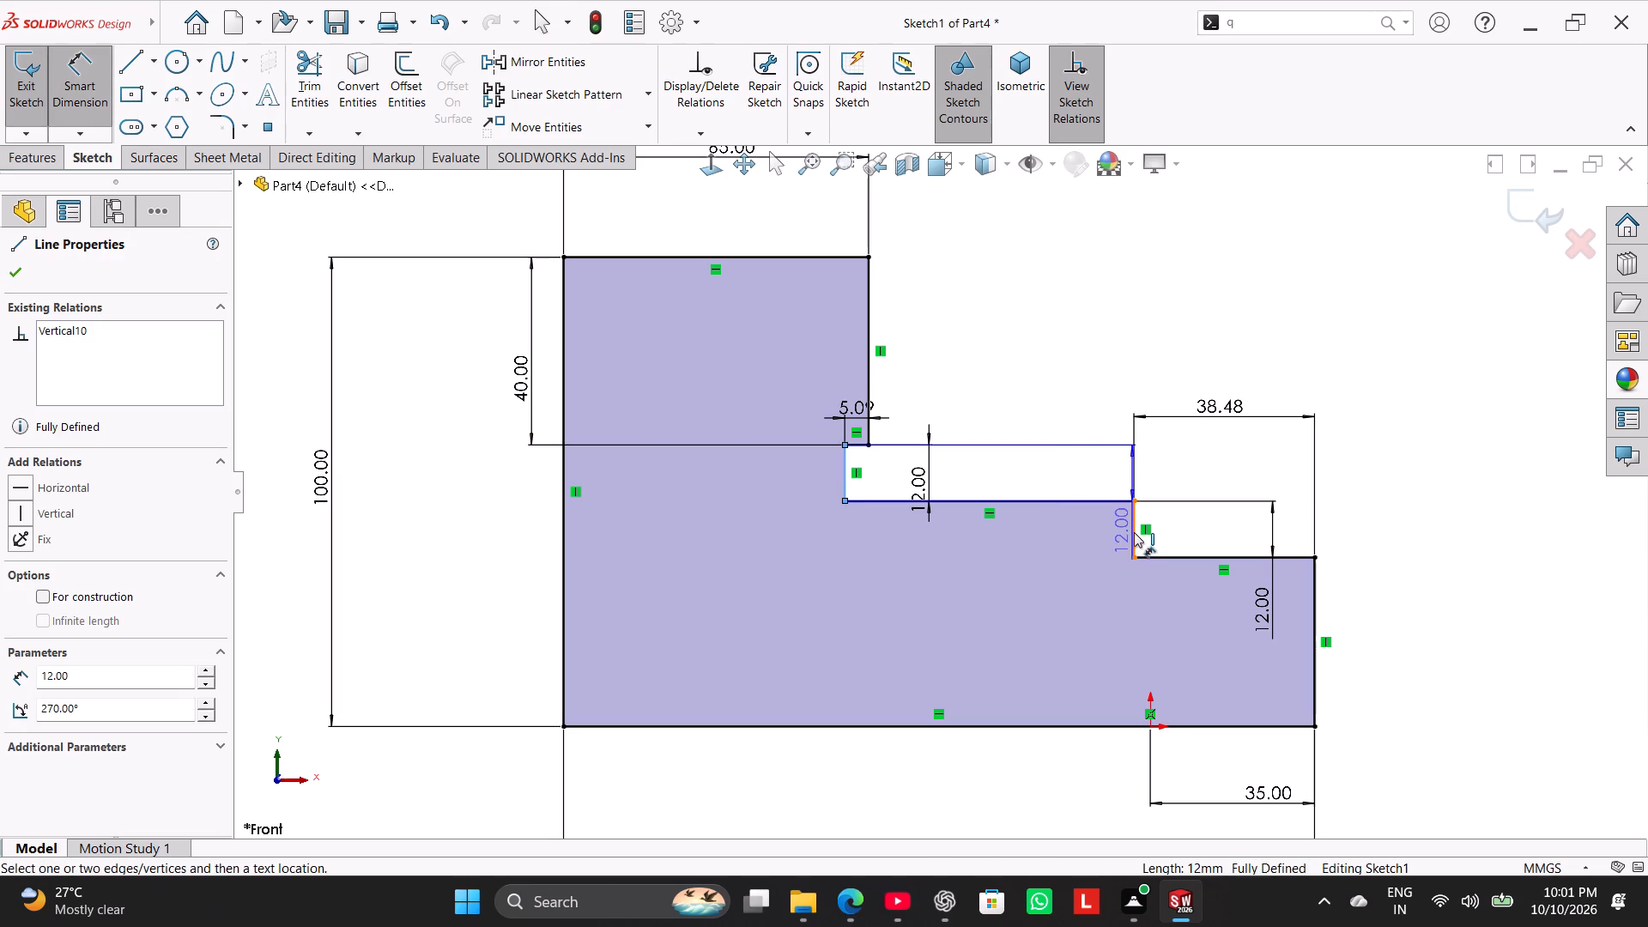
pyautogui.click(1134, 532)
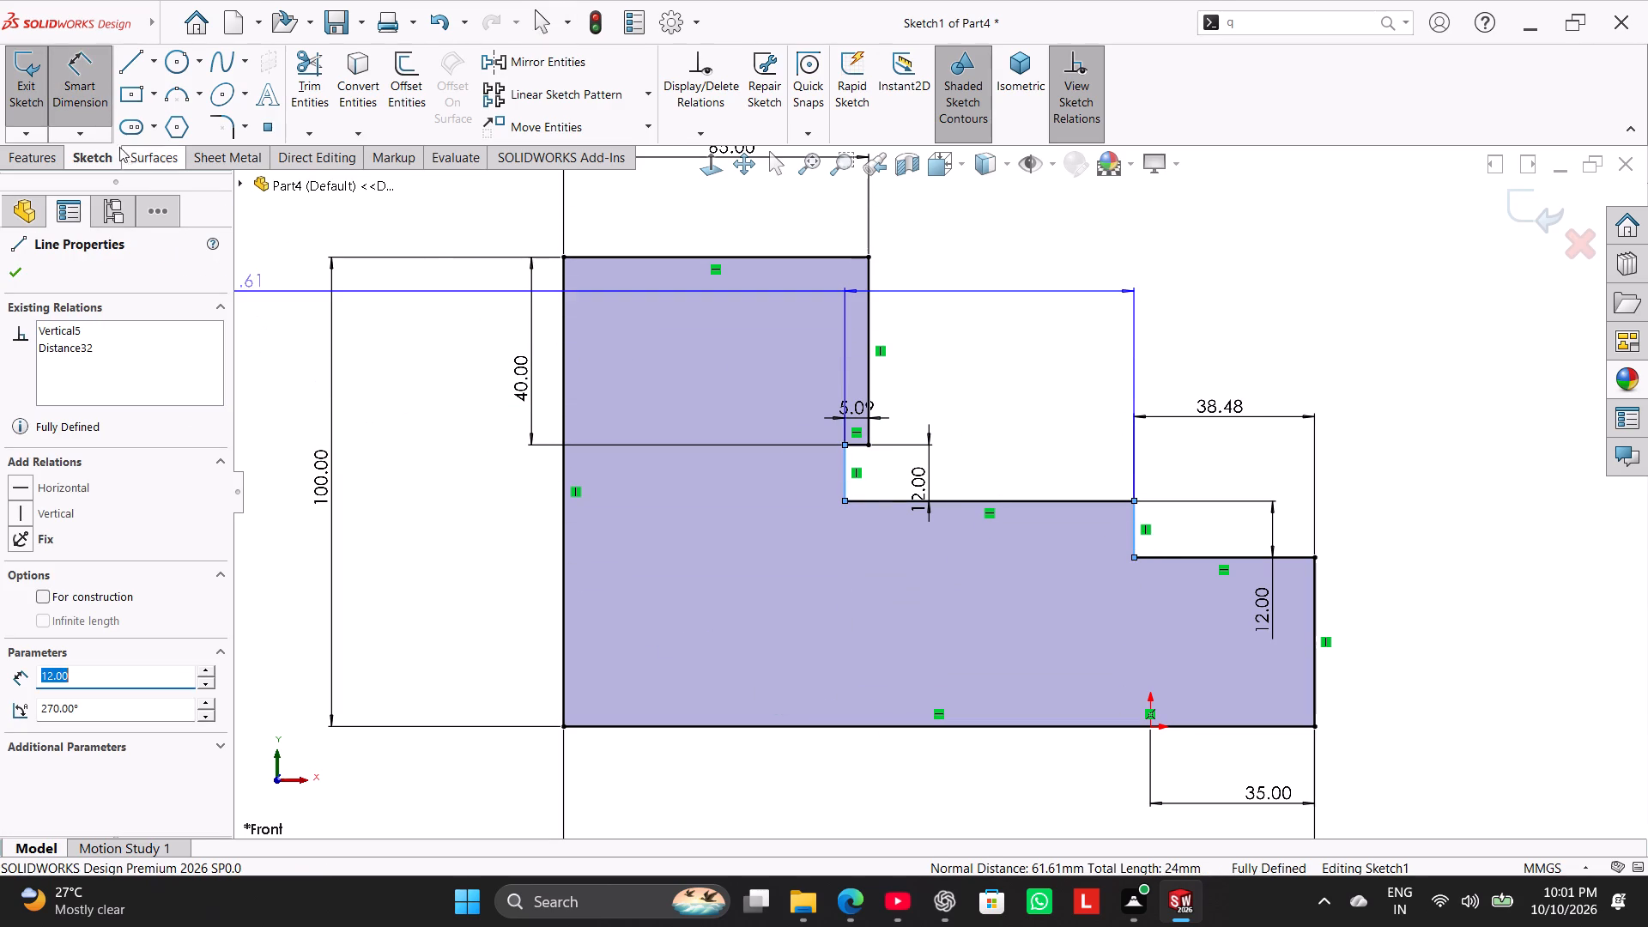
pyautogui.click(92, 97)
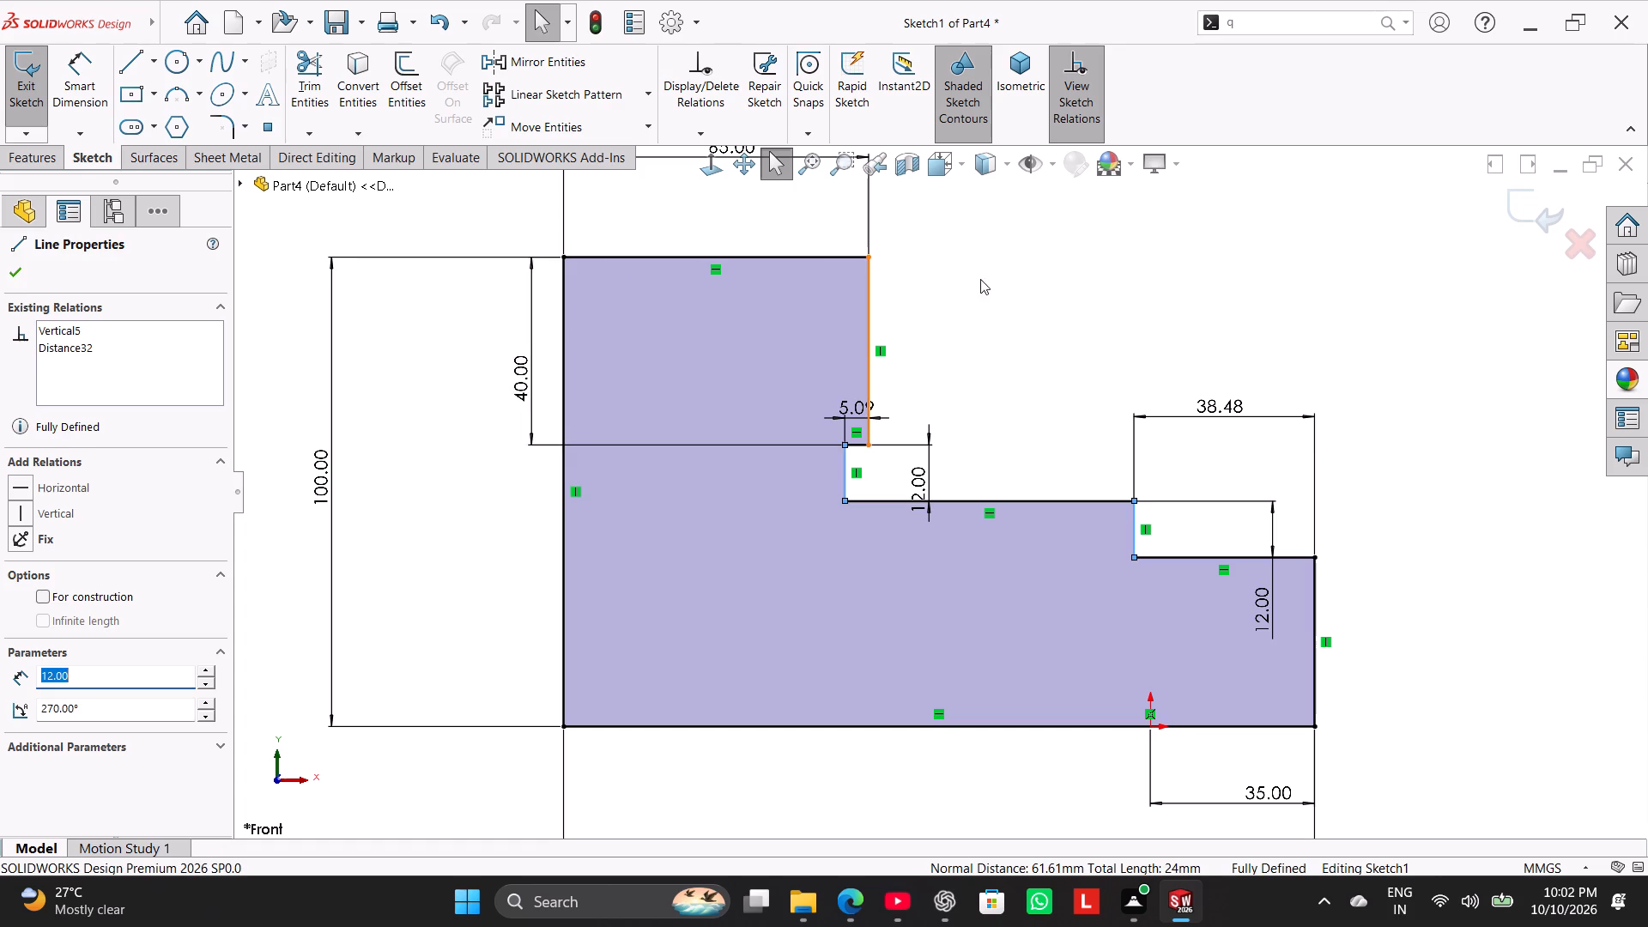
pyautogui.click(992, 278)
pyautogui.scroll(3, 1078, 379)
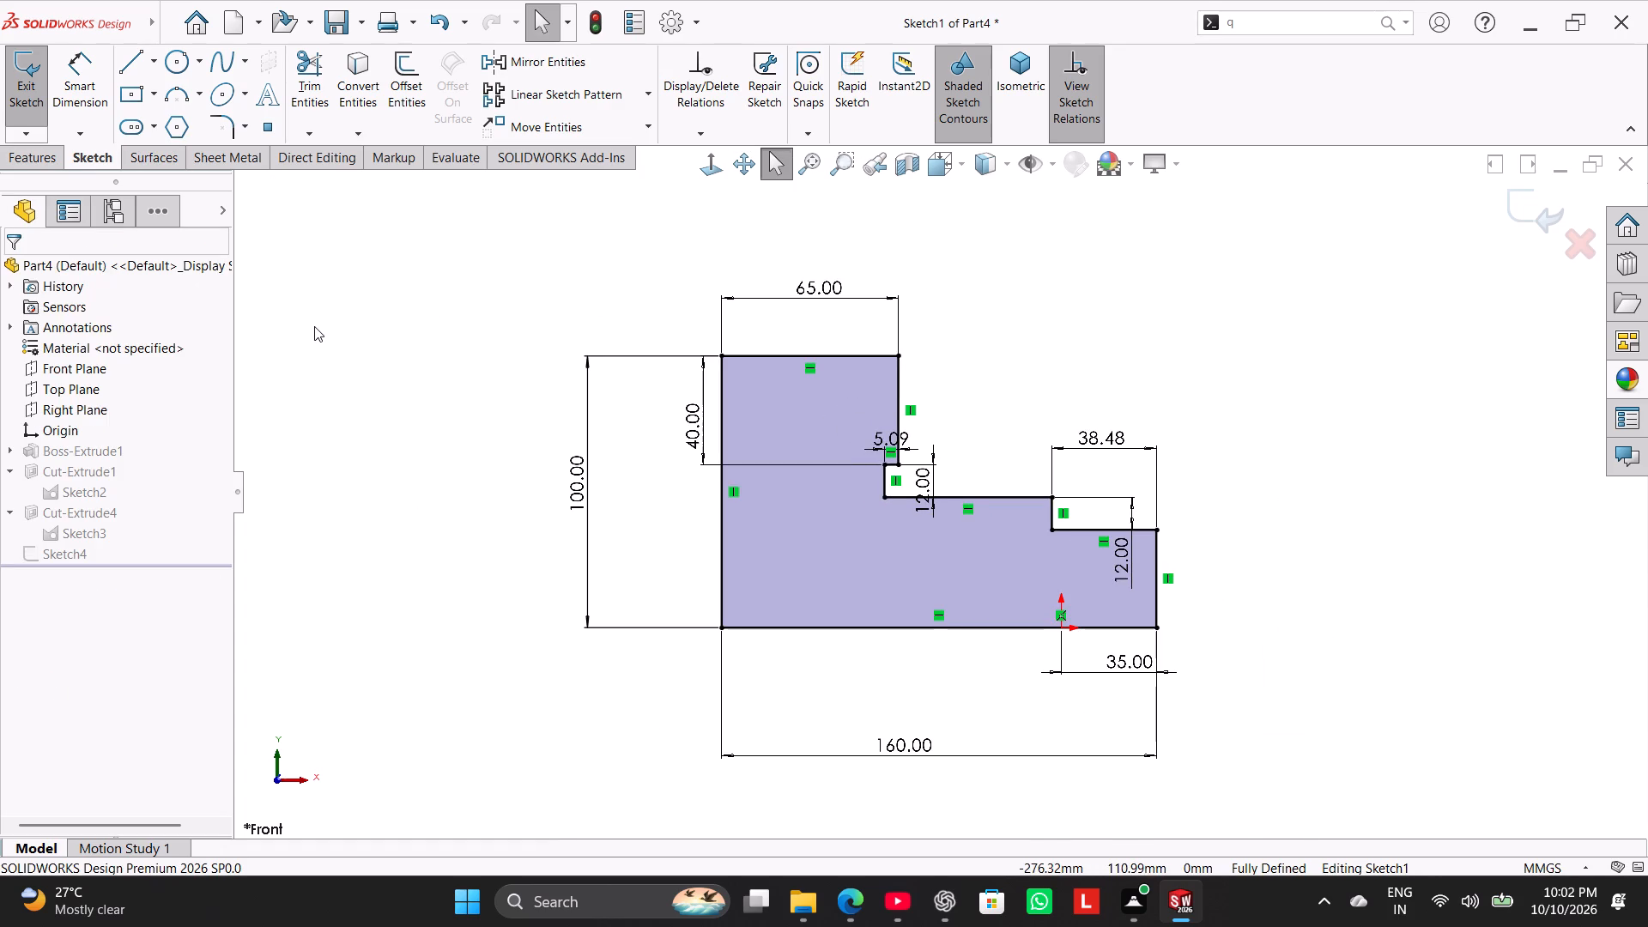
# Exit the base profile sketch and show the stepped block in isometric view.
pyautogui.click(36, 97)
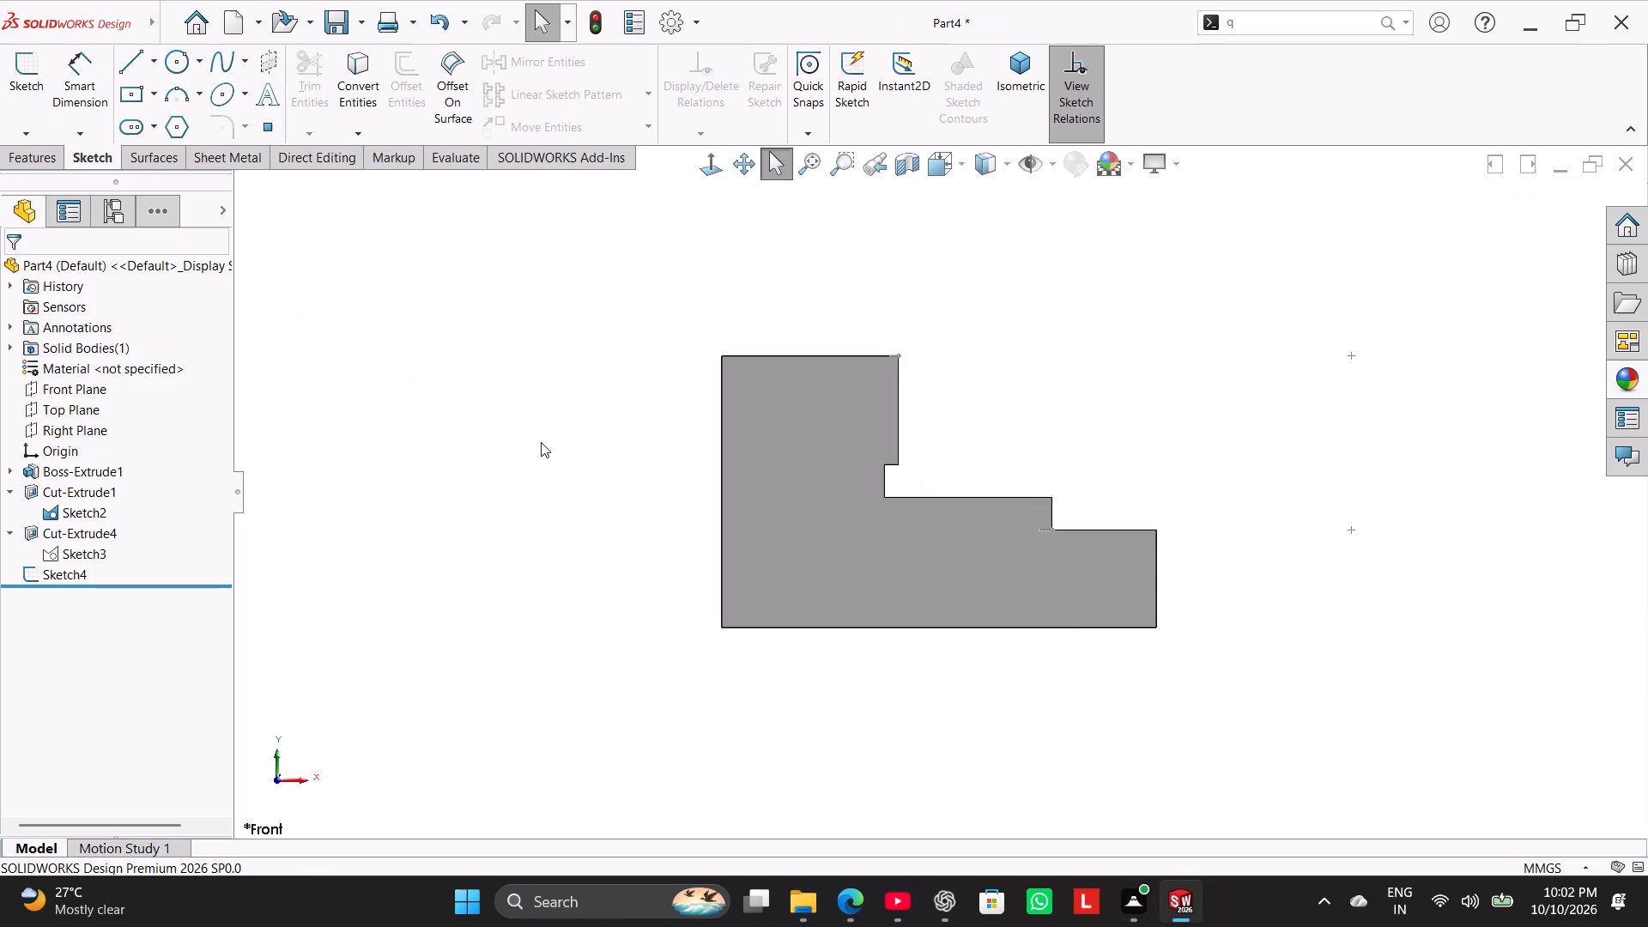
pyautogui.moveTo(541, 442); pyautogui.dragTo(512, 520, button='middle')
pyautogui.moveTo(512, 520); pyautogui.dragTo(880, 362, button='right')
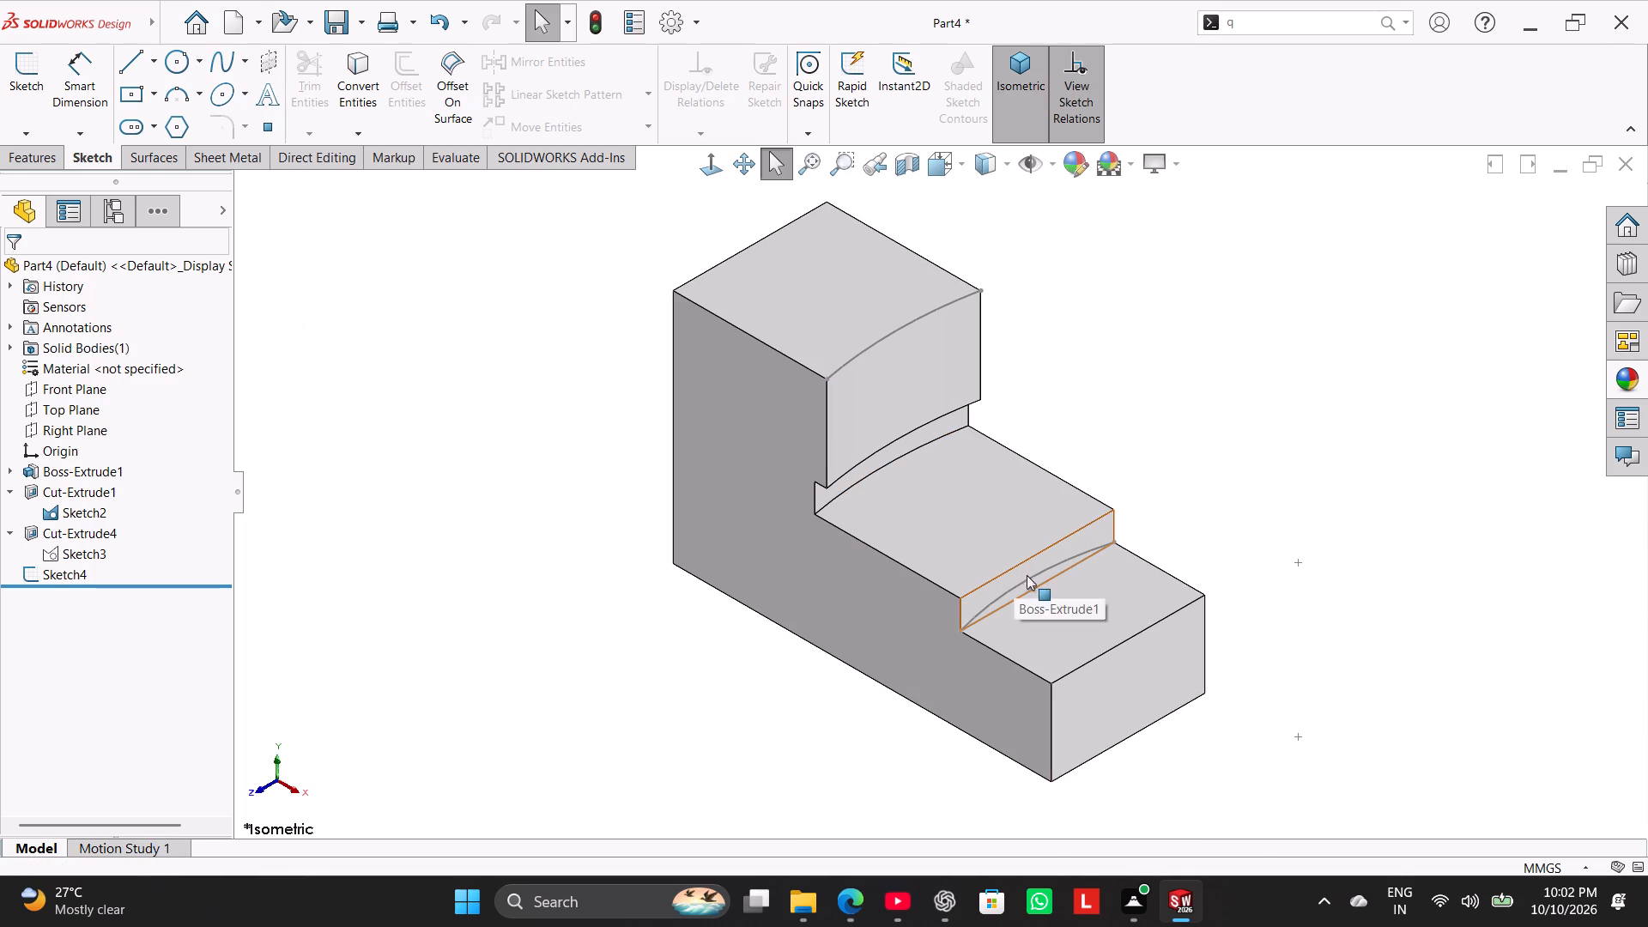
# Reopen the 115 mm arc's sketch, check the horizontal offset between the two arc centre points without placing a dimension, and exit the sketch.
pyautogui.doubleClick(1039, 576)
pyautogui.click(594, 637)
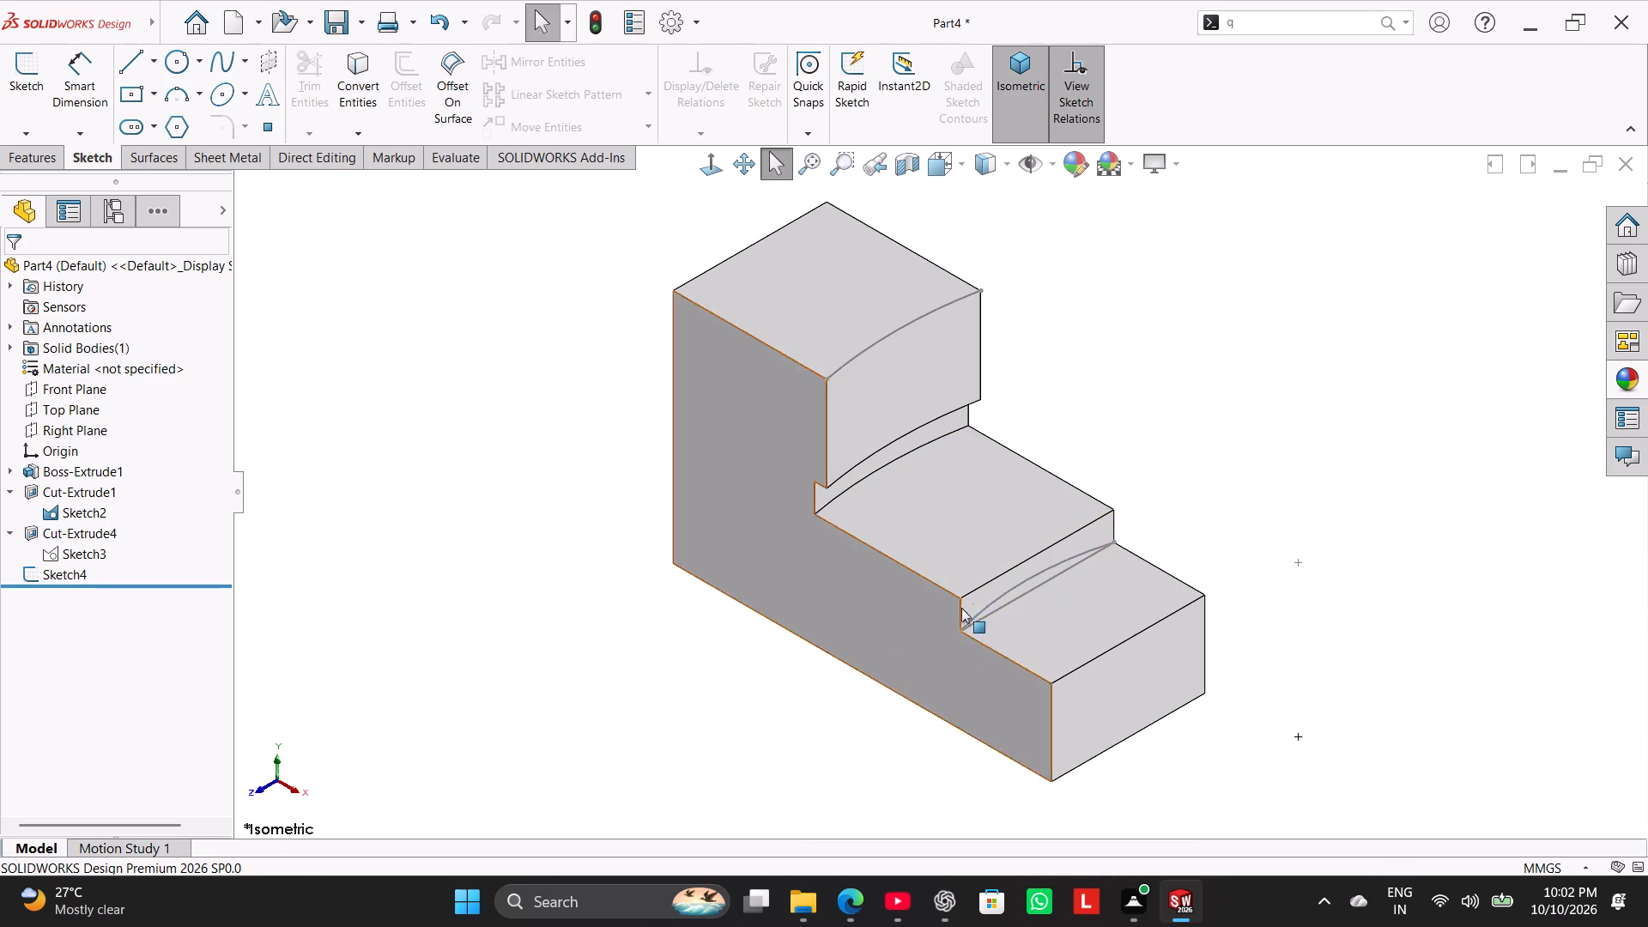
pyautogui.doubleClick(1010, 591)
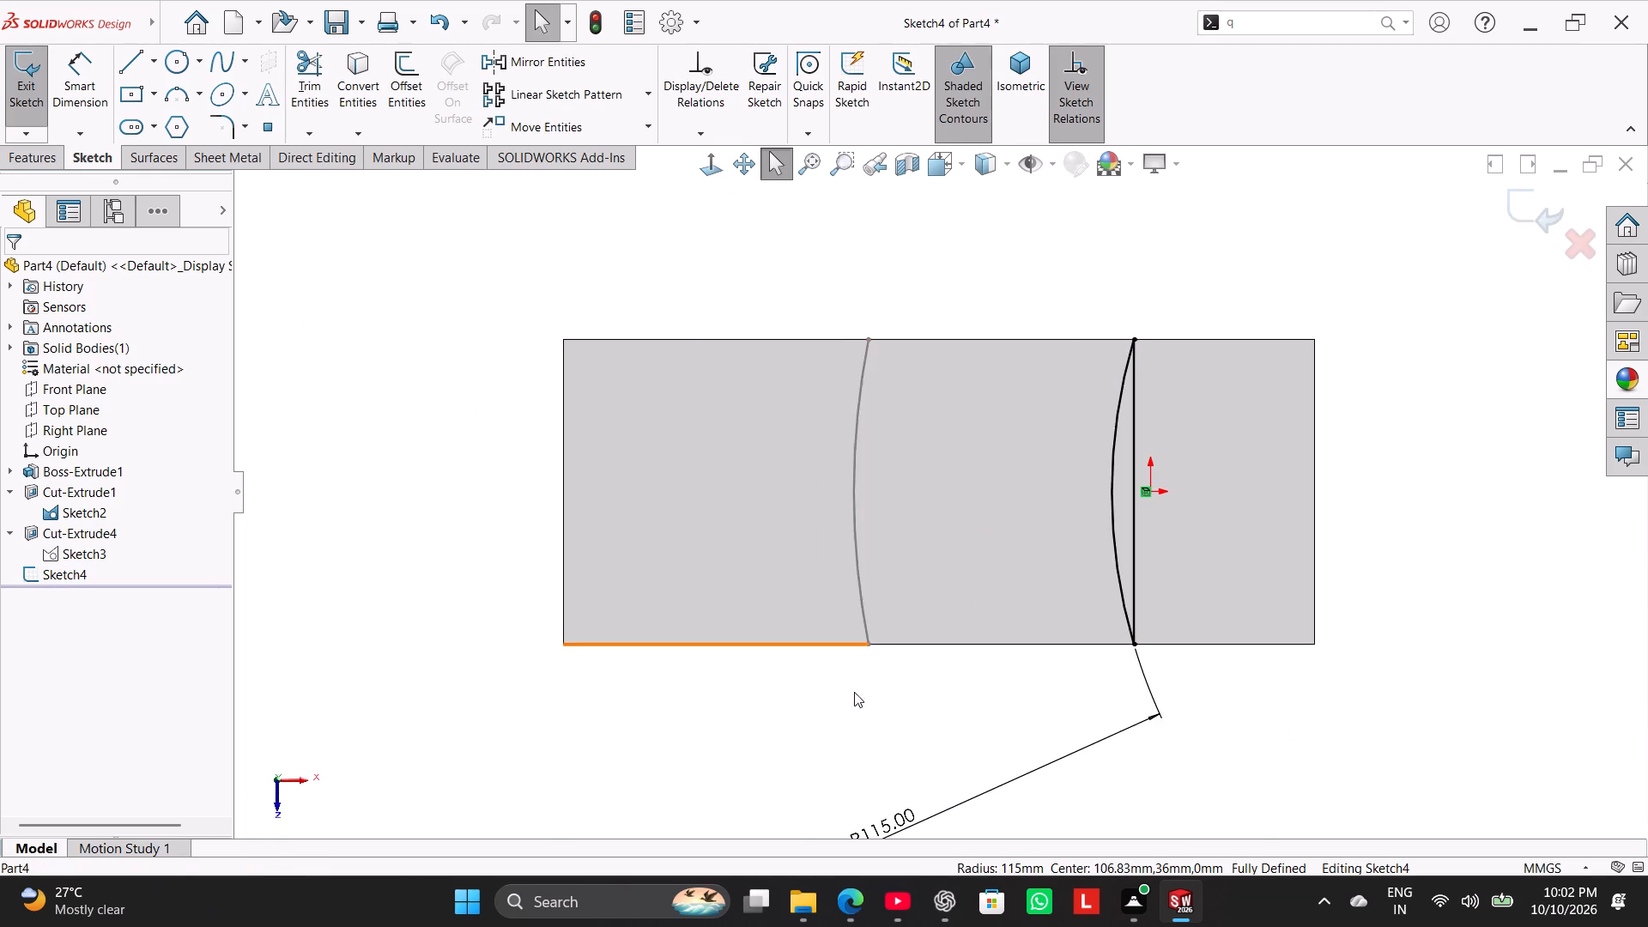
pyautogui.scroll(2, 937, 724)
pyautogui.click(69, 76)
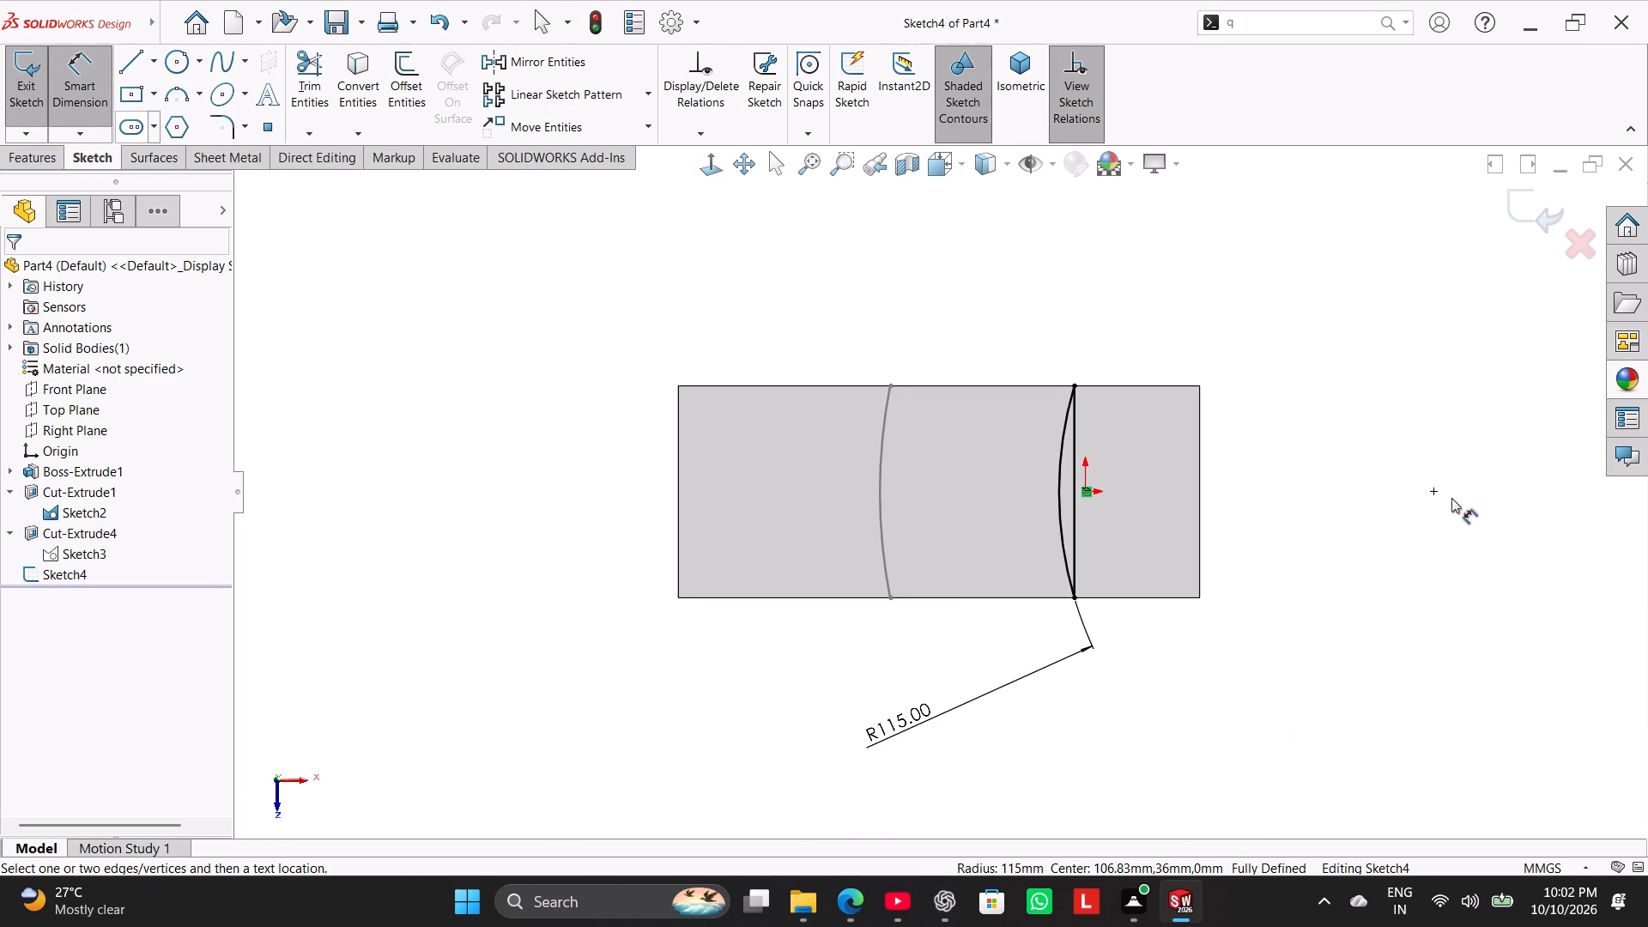
pyautogui.click(1437, 488)
pyautogui.scroll(1, 1445, 468)
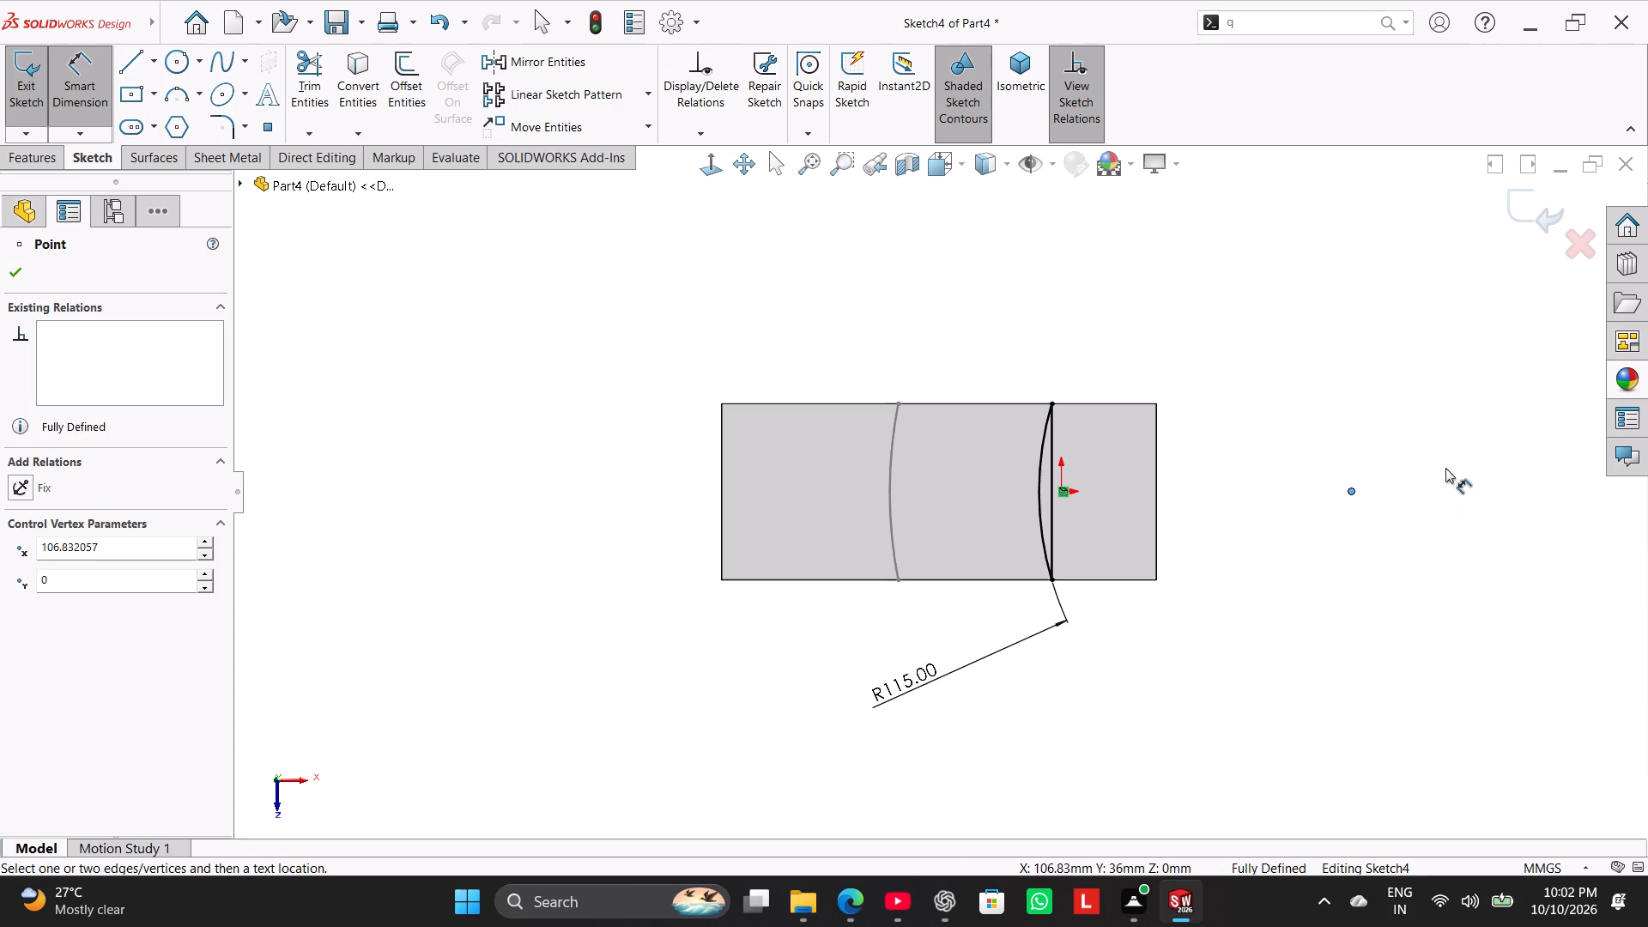
pyautogui.moveTo(1445, 468); pyautogui.dragTo(1435, 361, button='middle')
pyautogui.click(1336, 426)
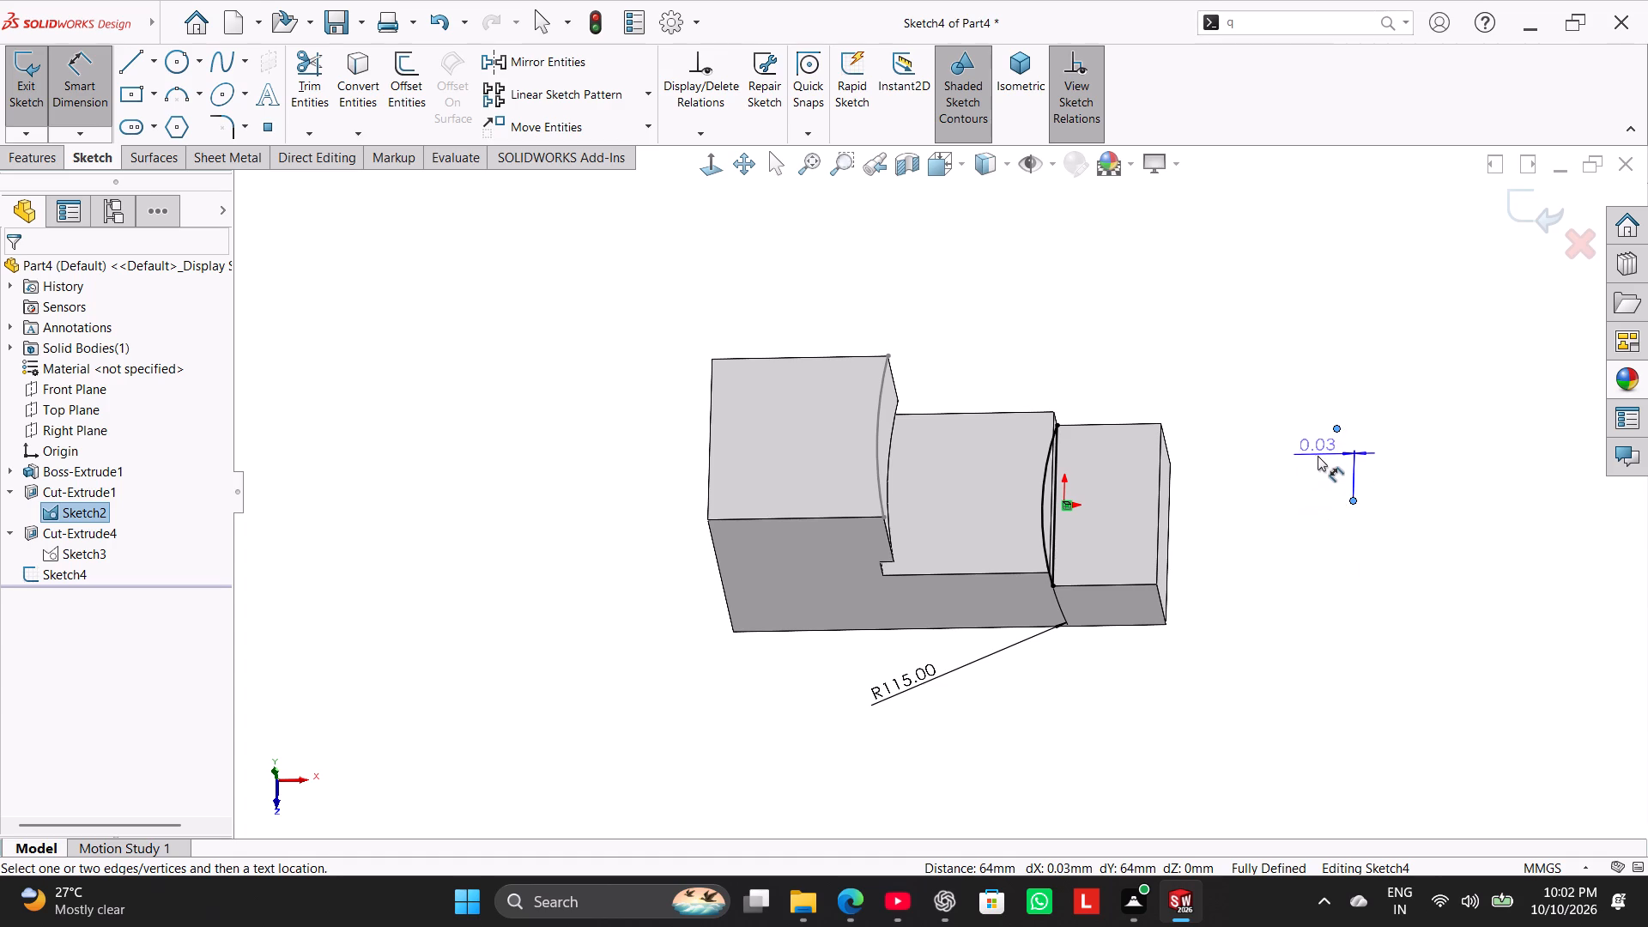
pyautogui.click(79, 96)
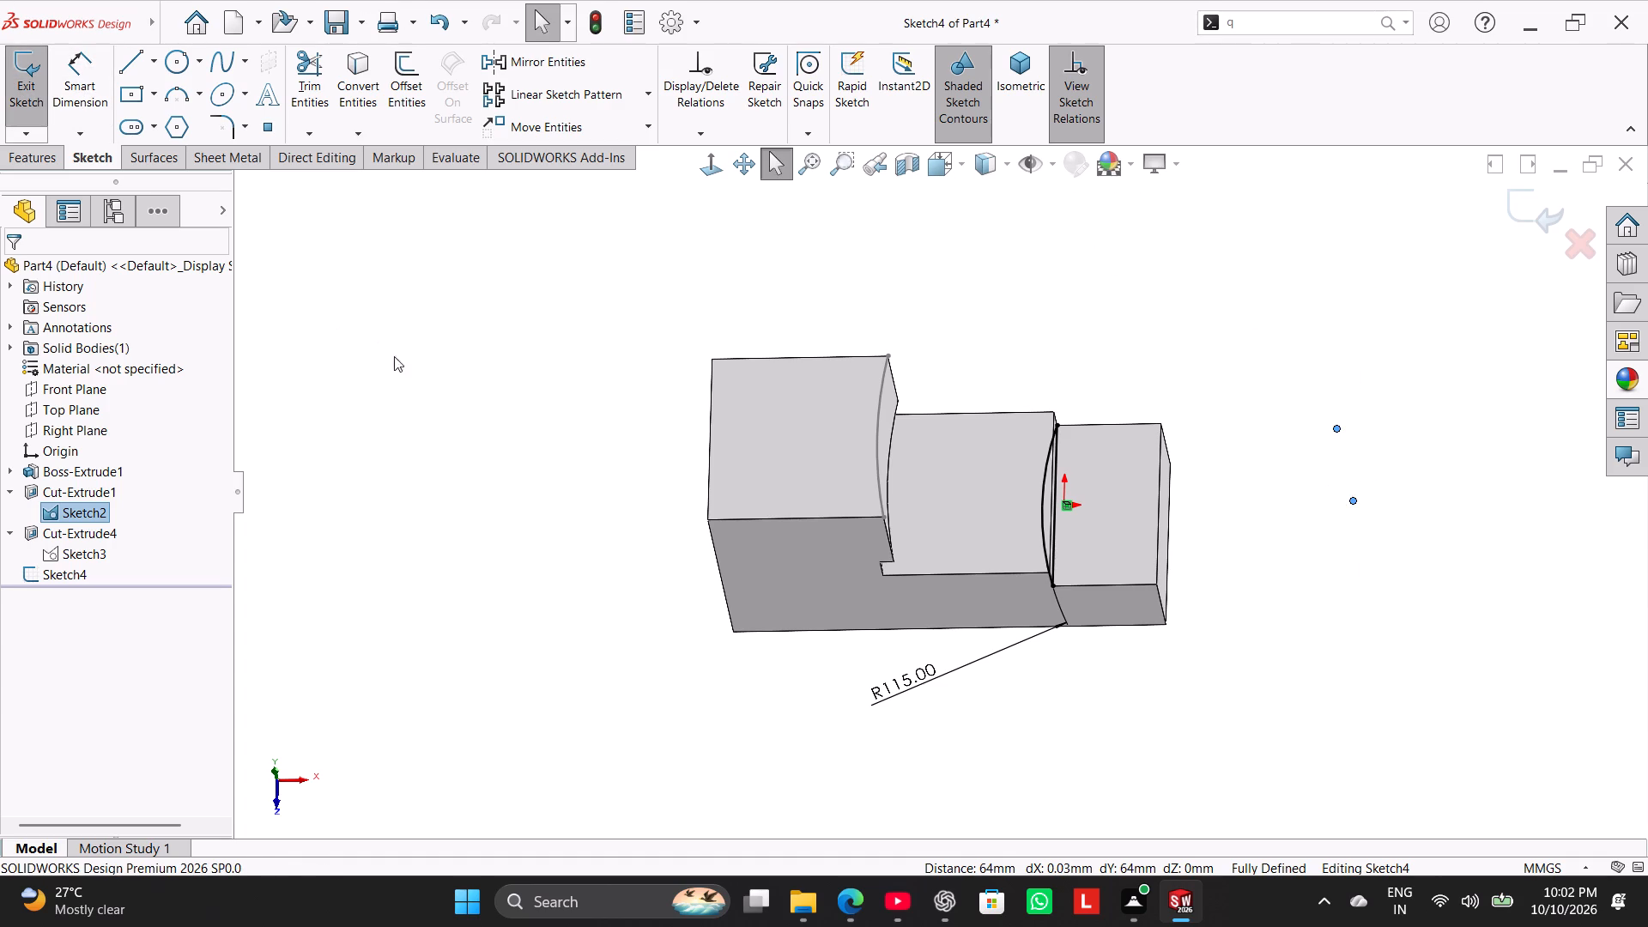
pyautogui.click(403, 361)
pyautogui.rightClick(112, 477)
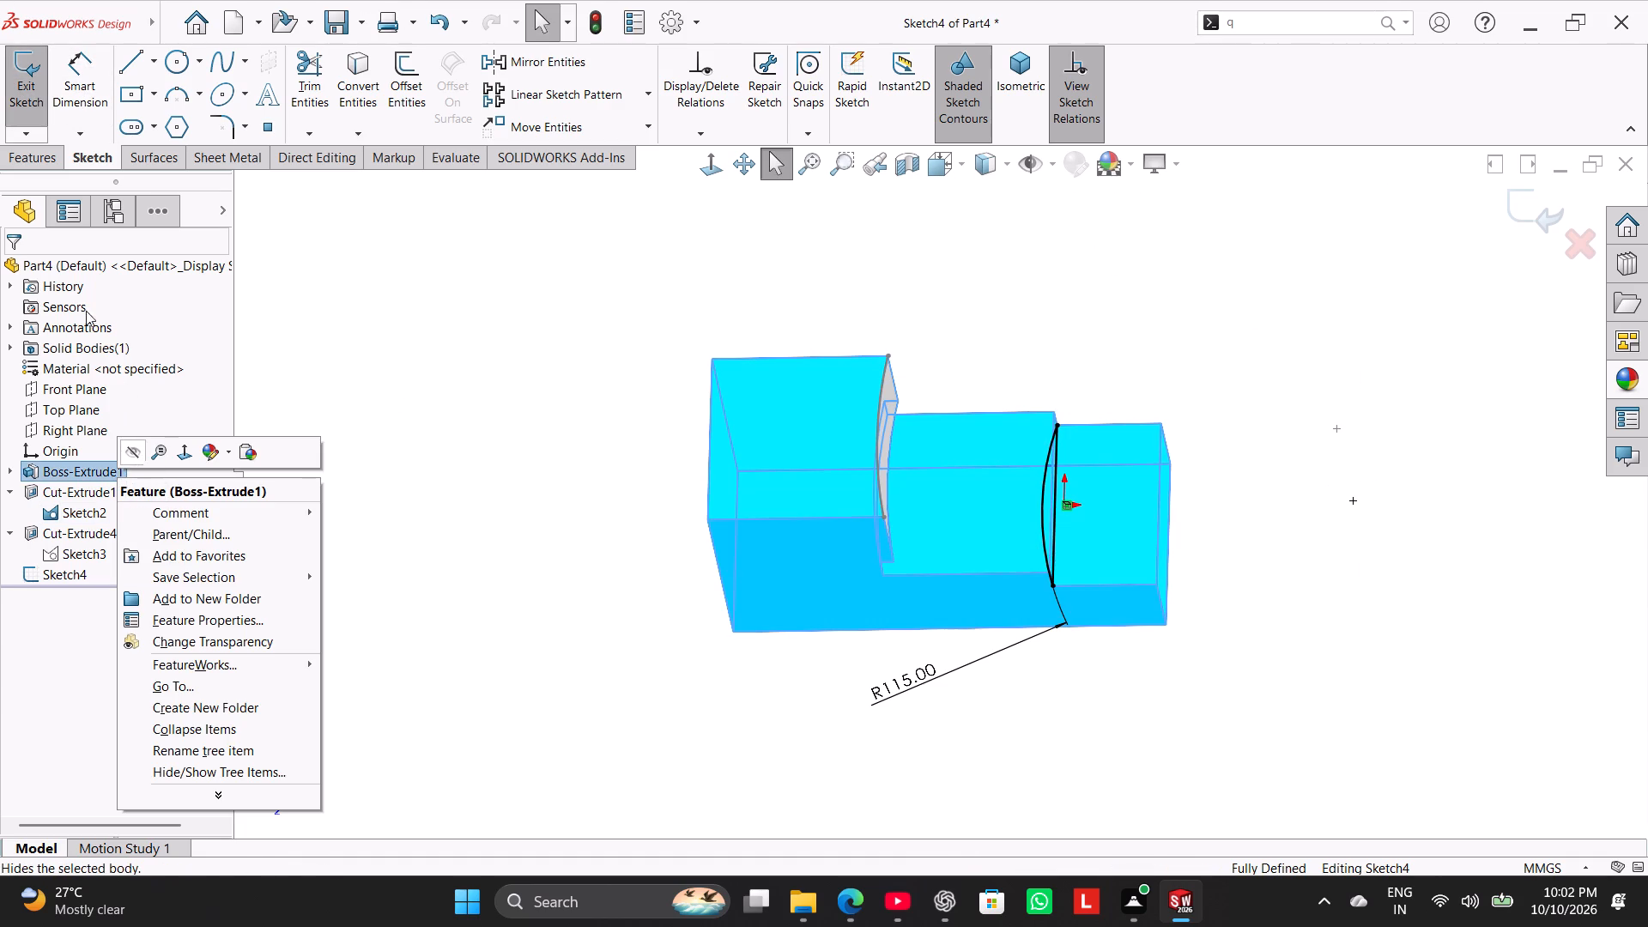
pyautogui.click(39, 102)
# Open the base extrusion's profile sketch for editing.
pyautogui.rightClick(92, 465)
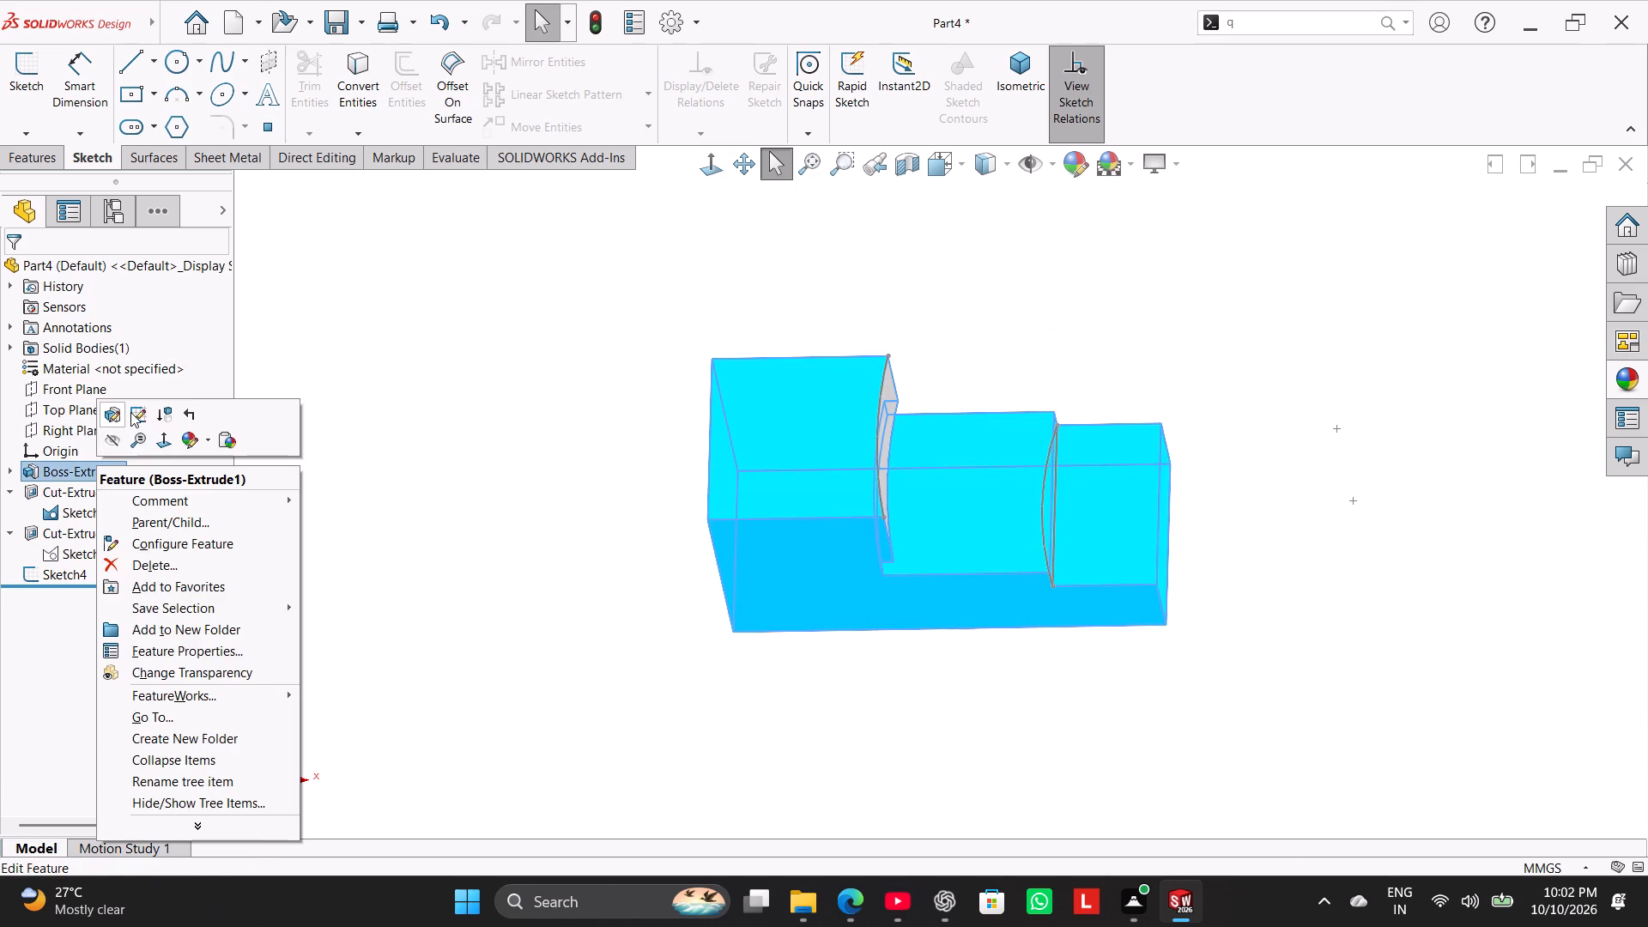
pyautogui.click(133, 412)
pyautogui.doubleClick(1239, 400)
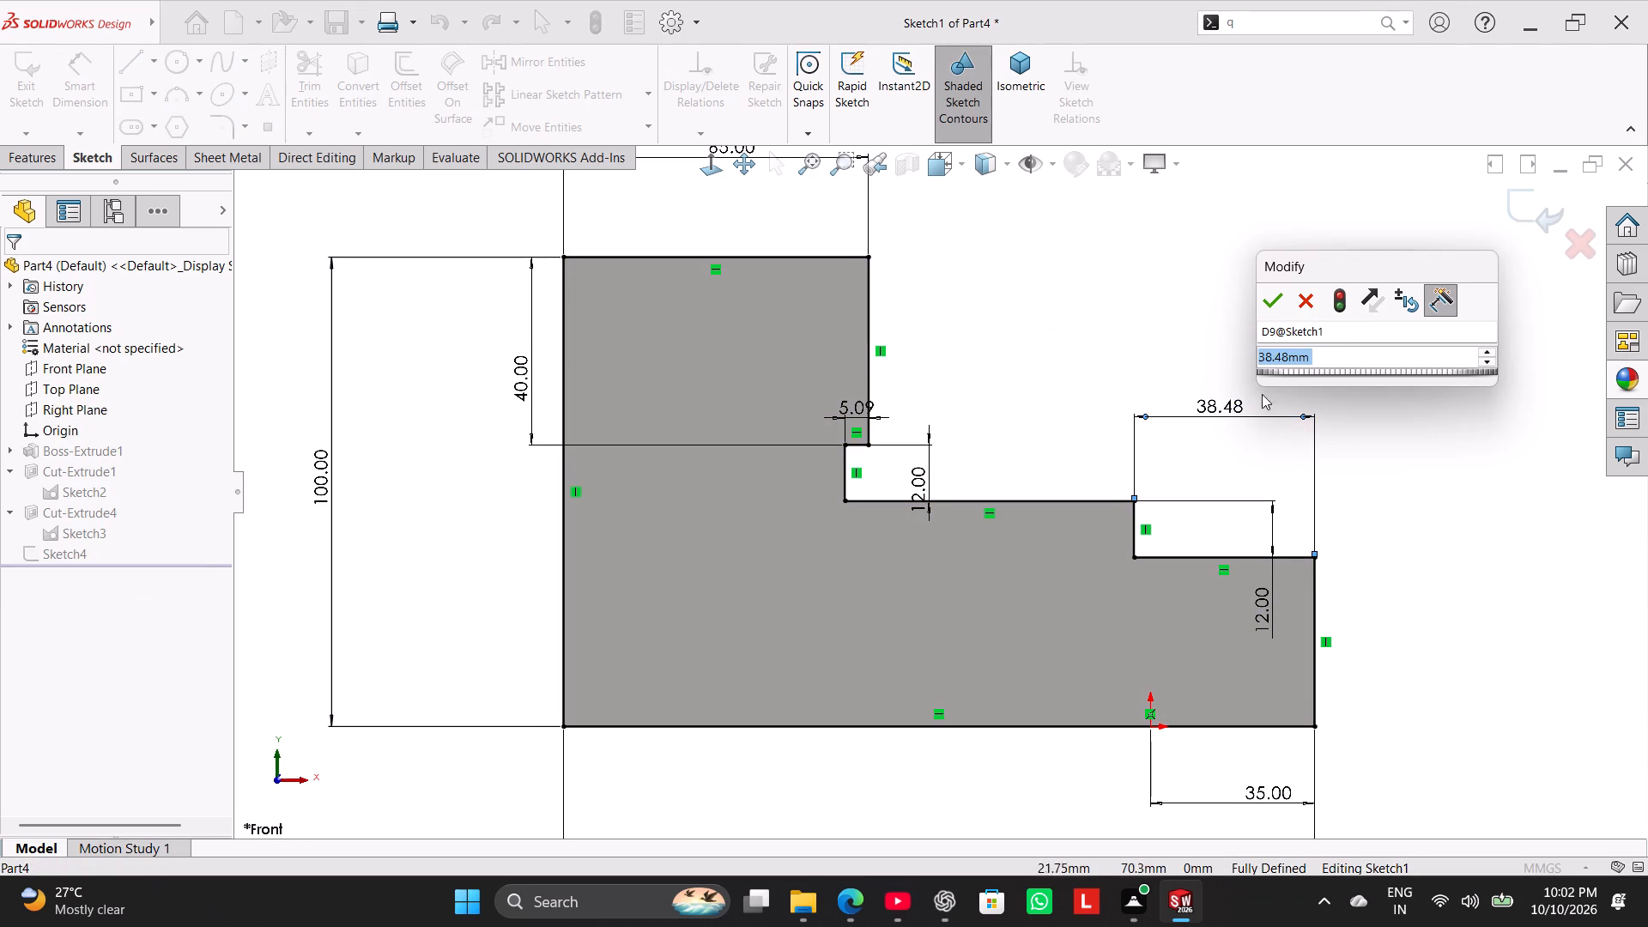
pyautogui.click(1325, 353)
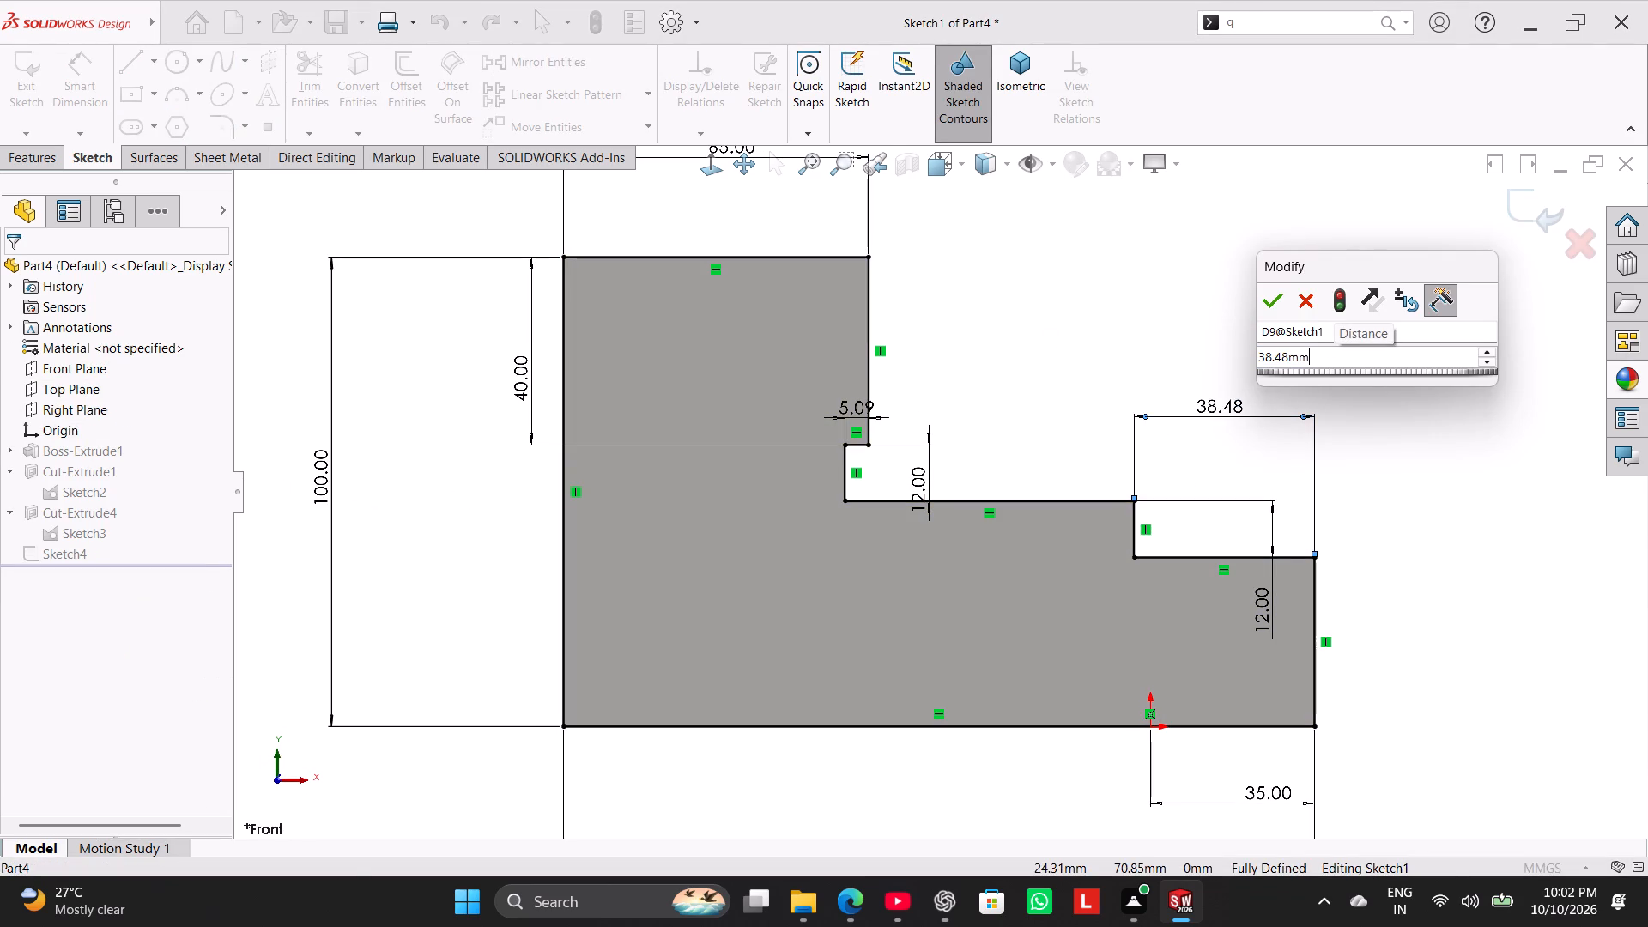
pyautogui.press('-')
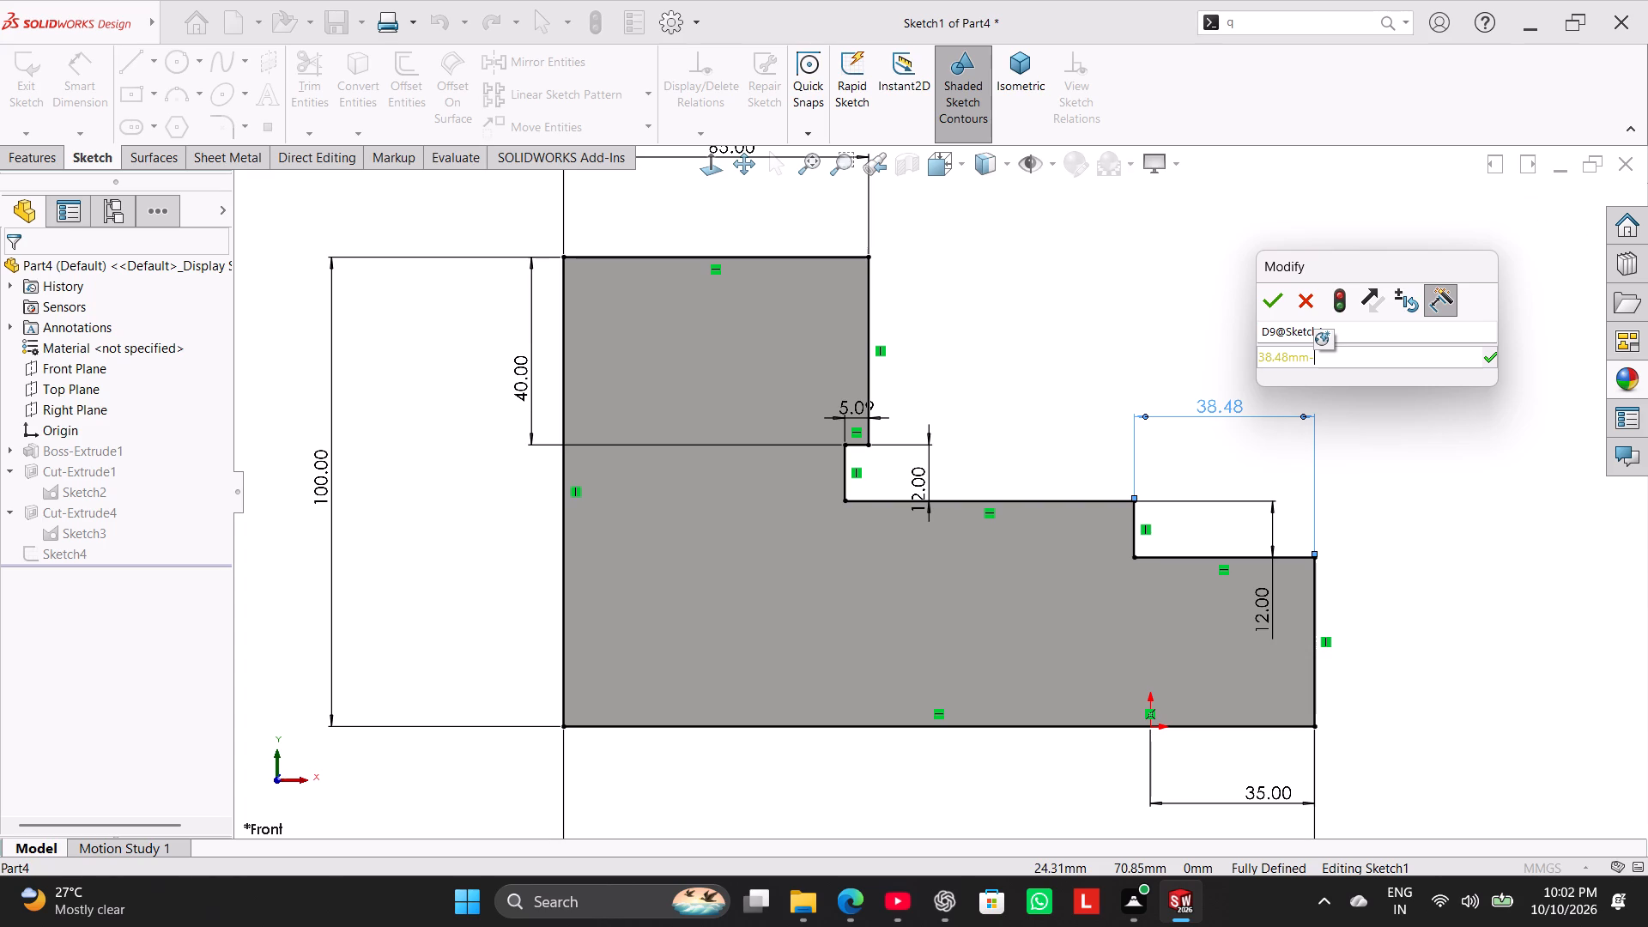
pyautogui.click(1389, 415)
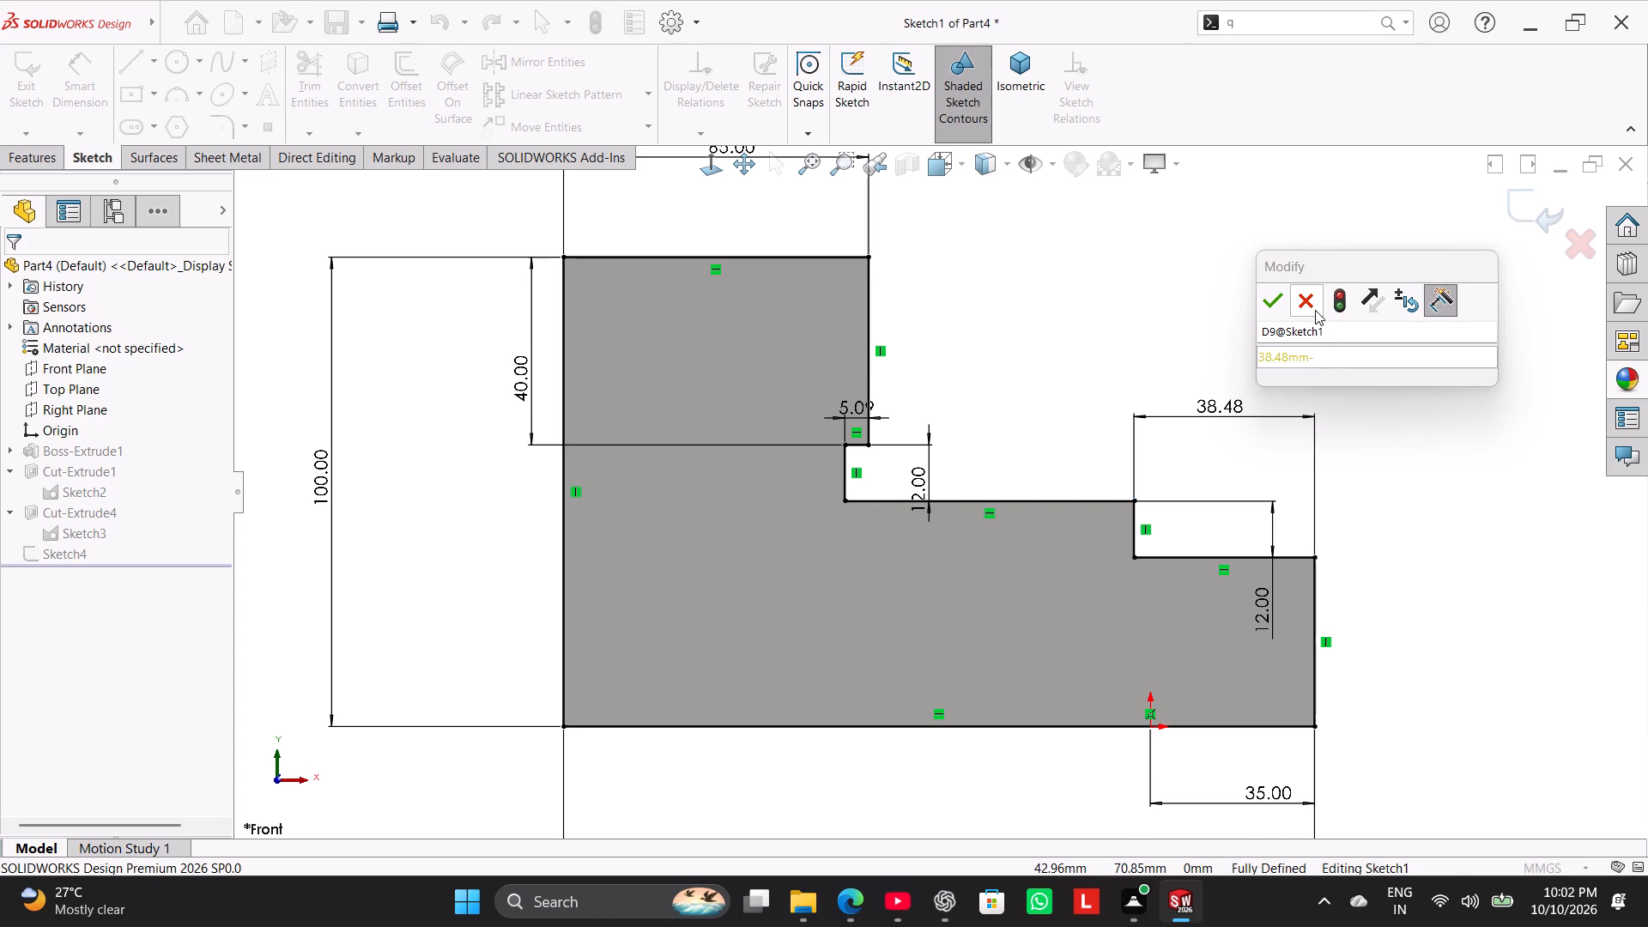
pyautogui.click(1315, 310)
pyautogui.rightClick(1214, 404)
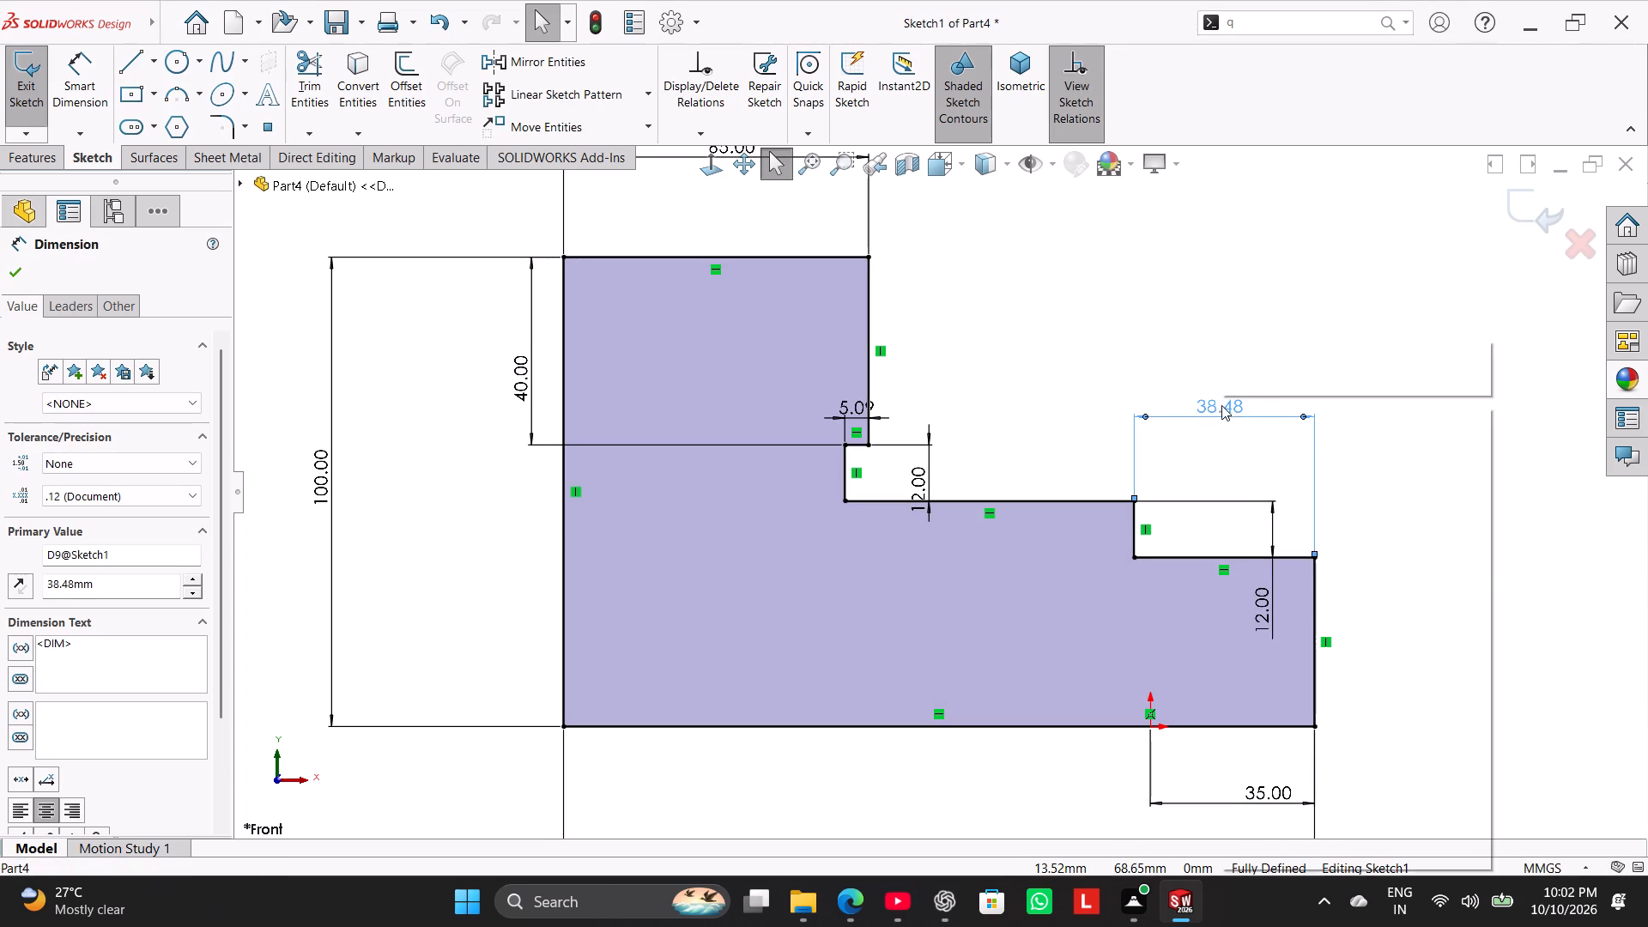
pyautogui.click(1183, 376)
# Set the lowest step's horizontal length to 38.45 mm in the base profile and exit the sketch.
pyautogui.doubleClick(1231, 406)
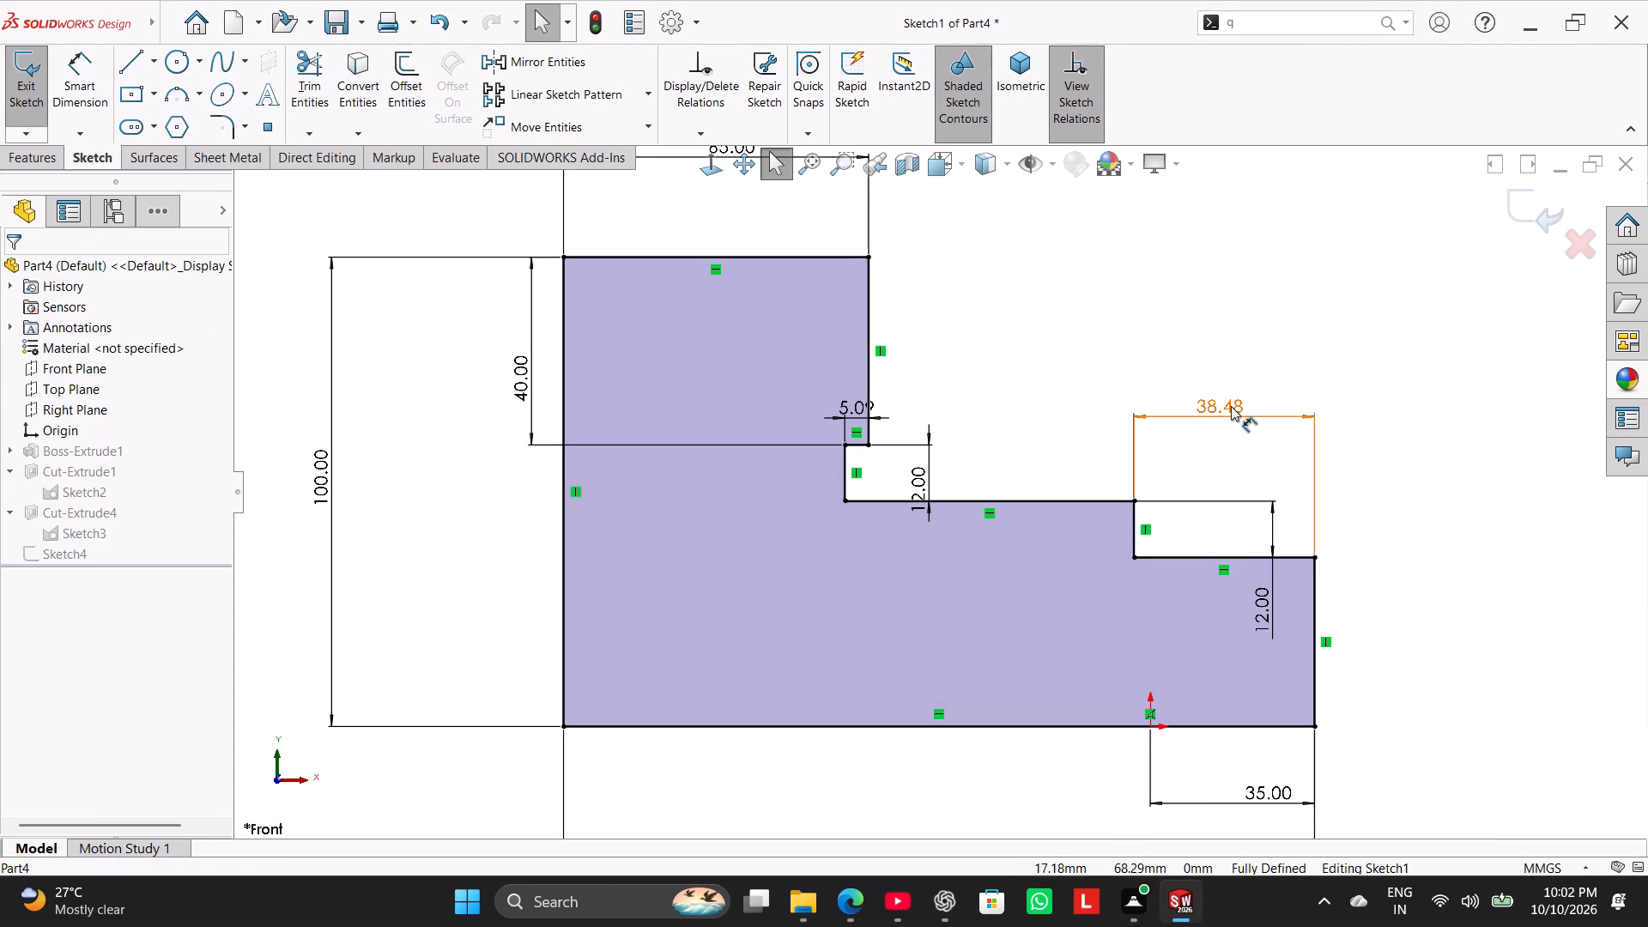
pyautogui.doubleClick(1322, 358)
pyautogui.click(1322, 358)
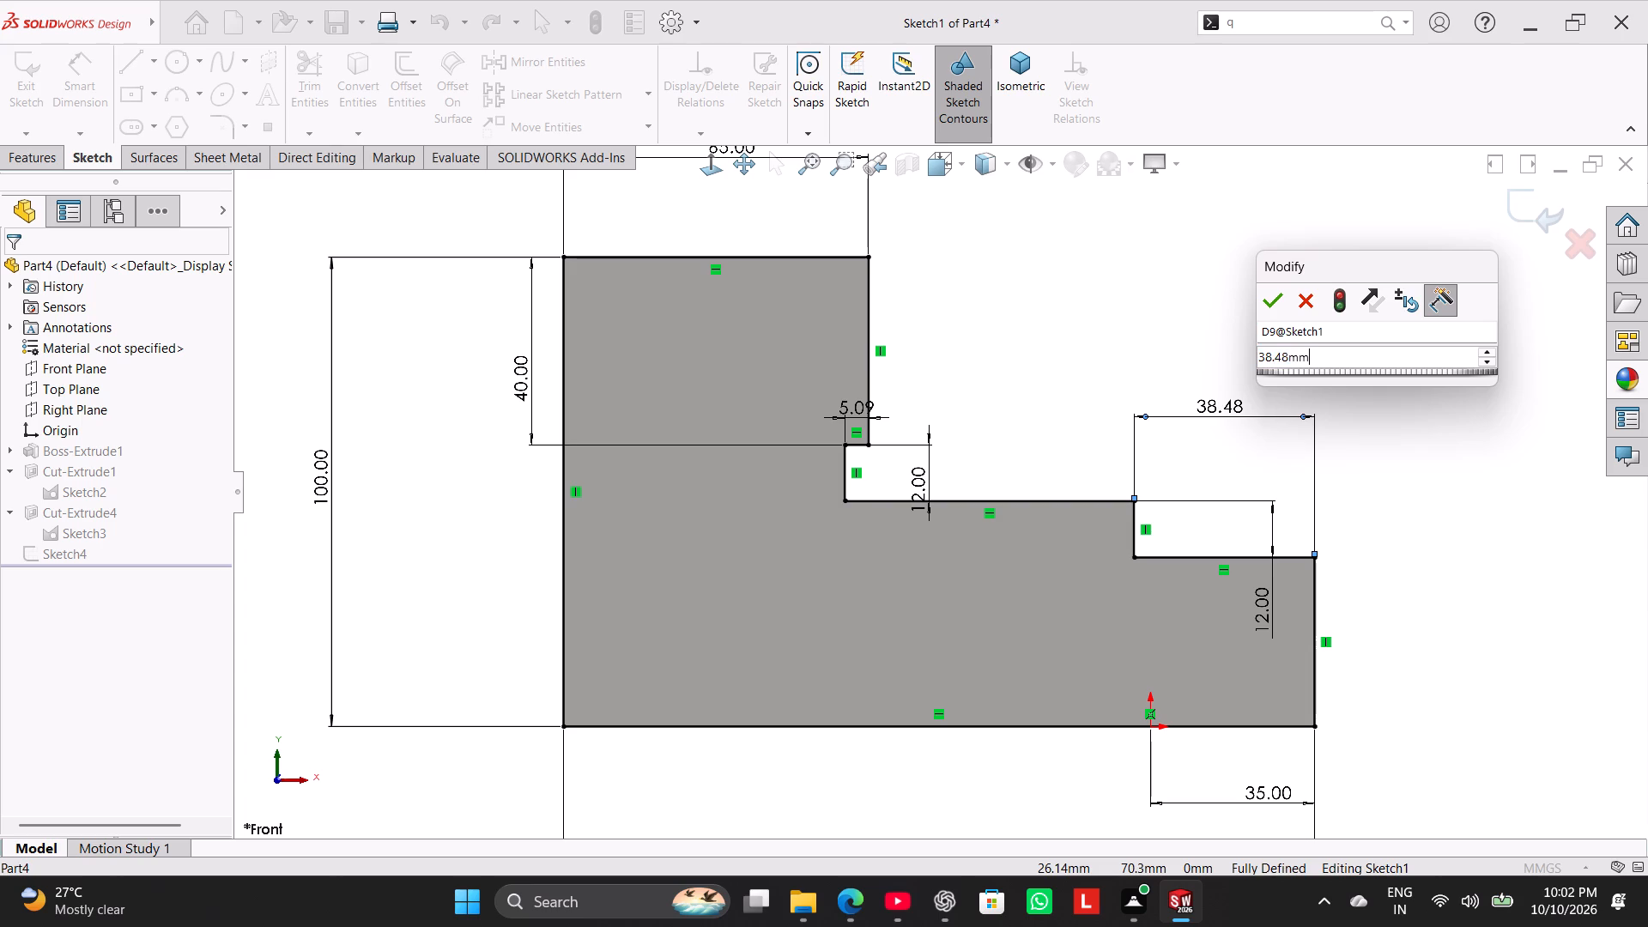
pyautogui.press('BackSpace')
pyautogui.press('BackSpace')
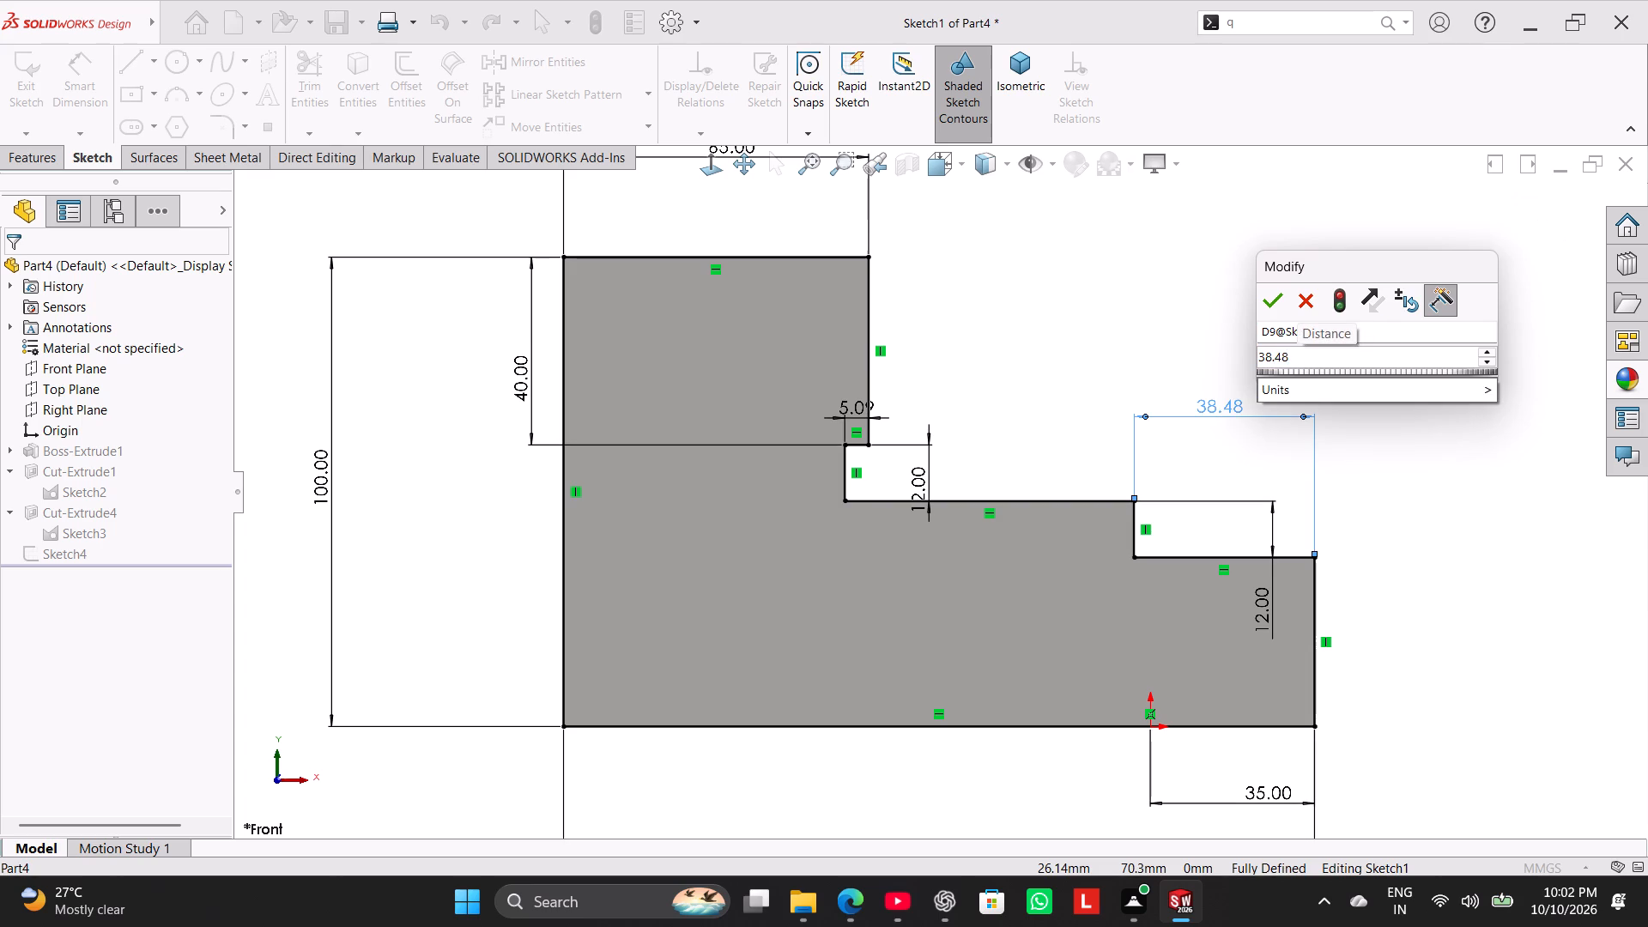
pyautogui.write('-0')
pyautogui.write('.03')
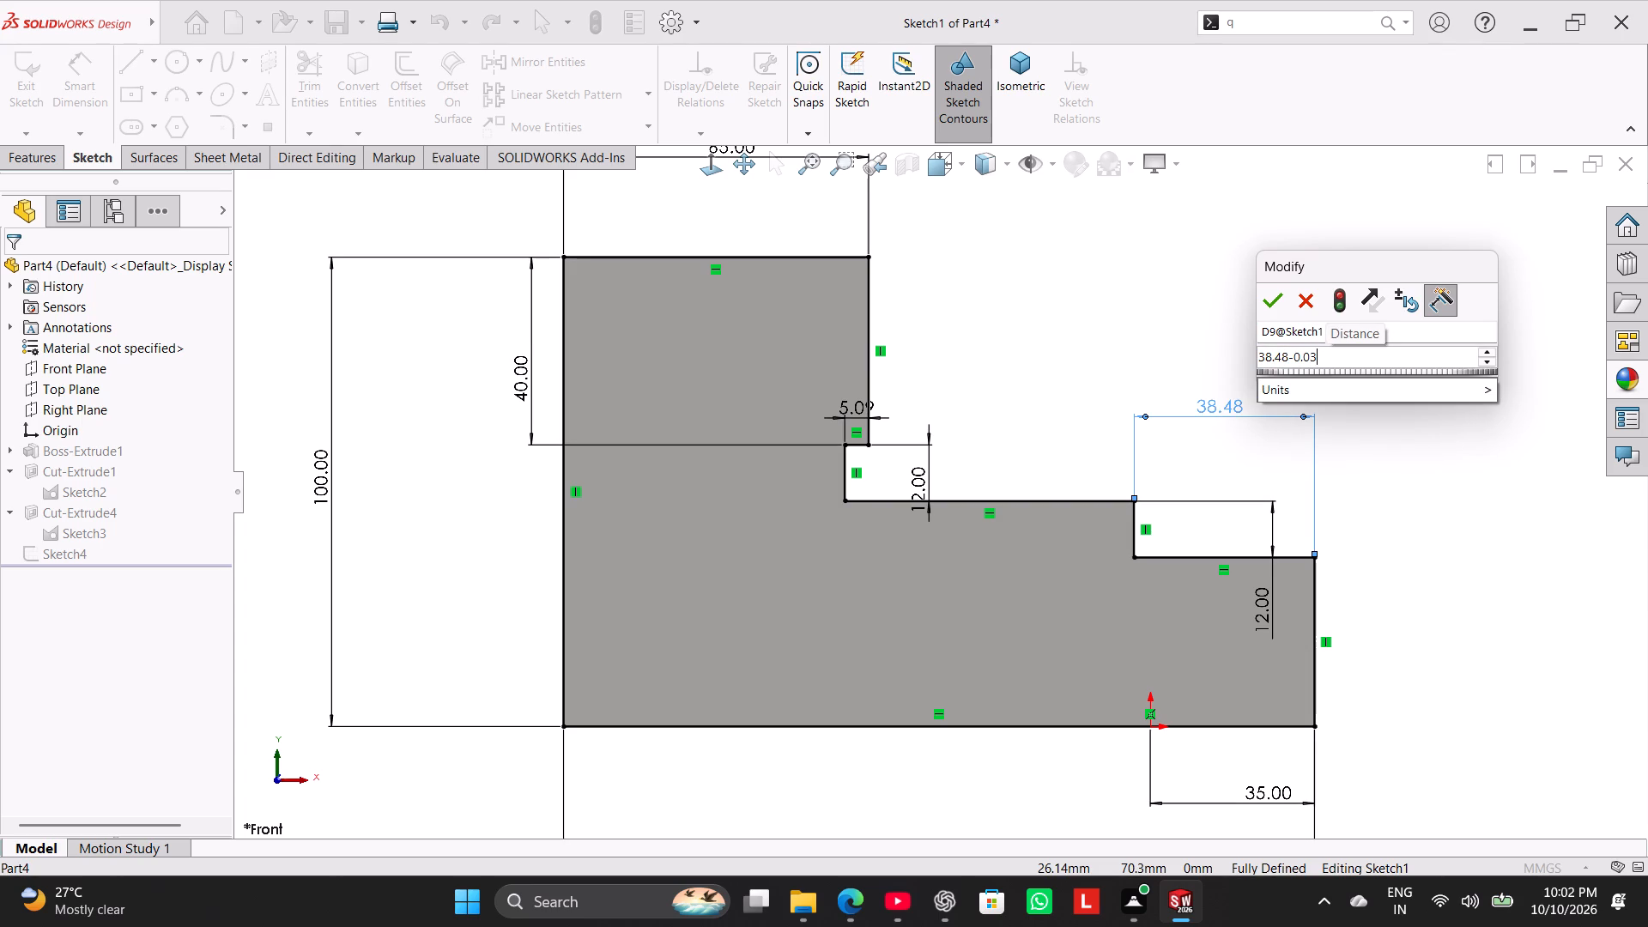
pyautogui.press('Return')
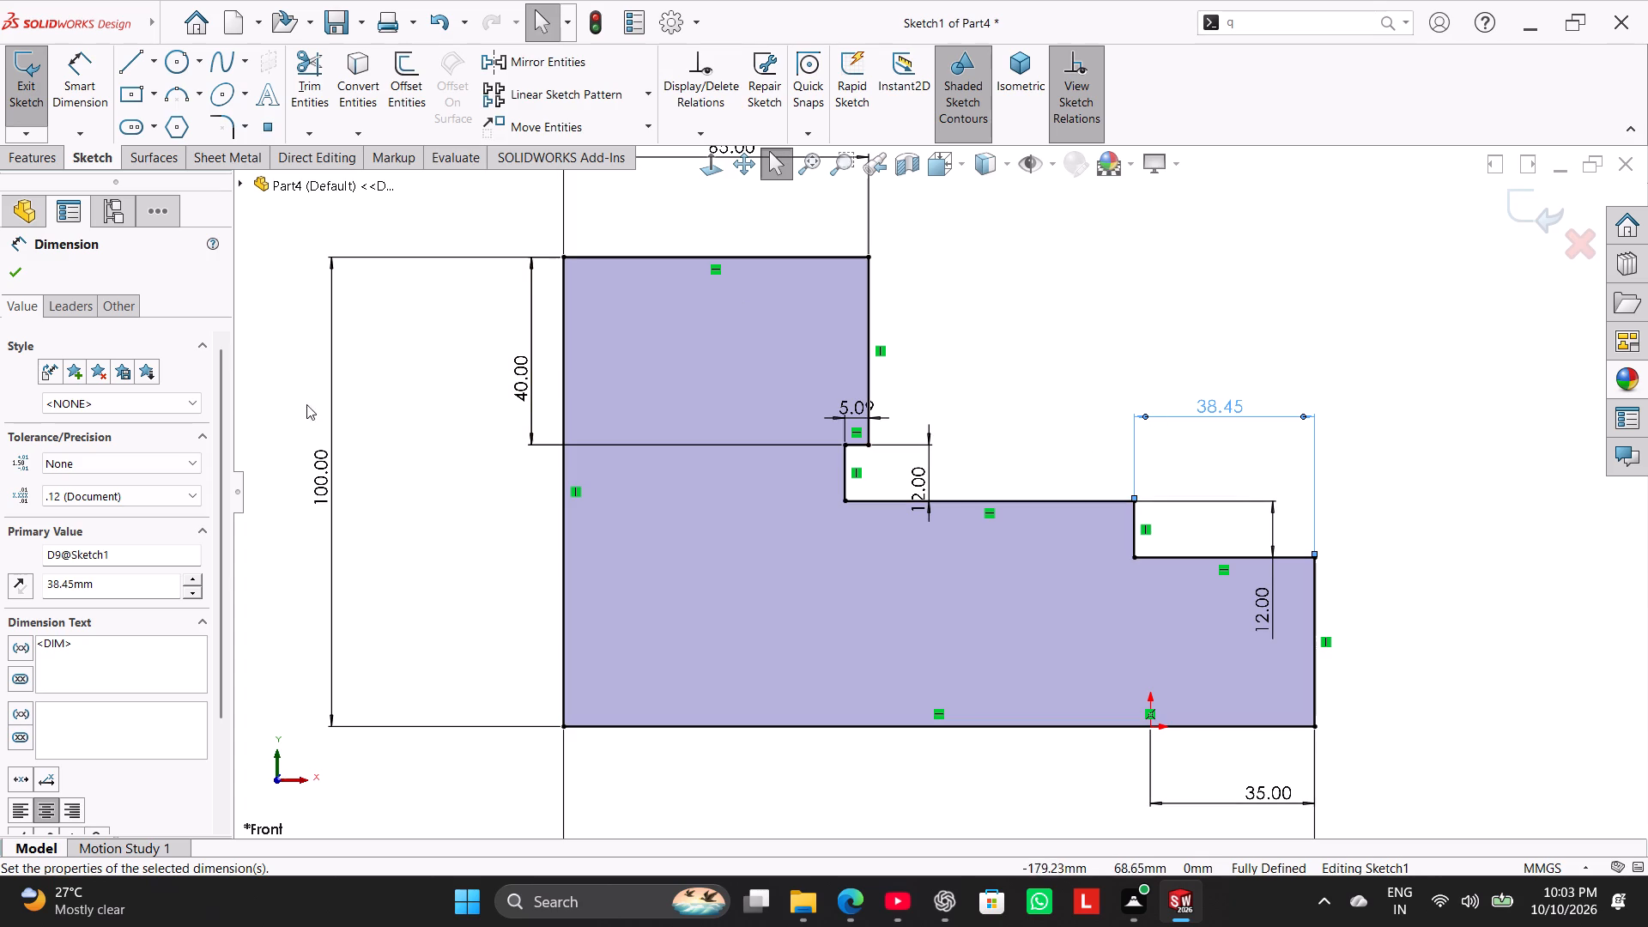
pyautogui.click(8, 263)
pyautogui.scroll(2, 1033, 505)
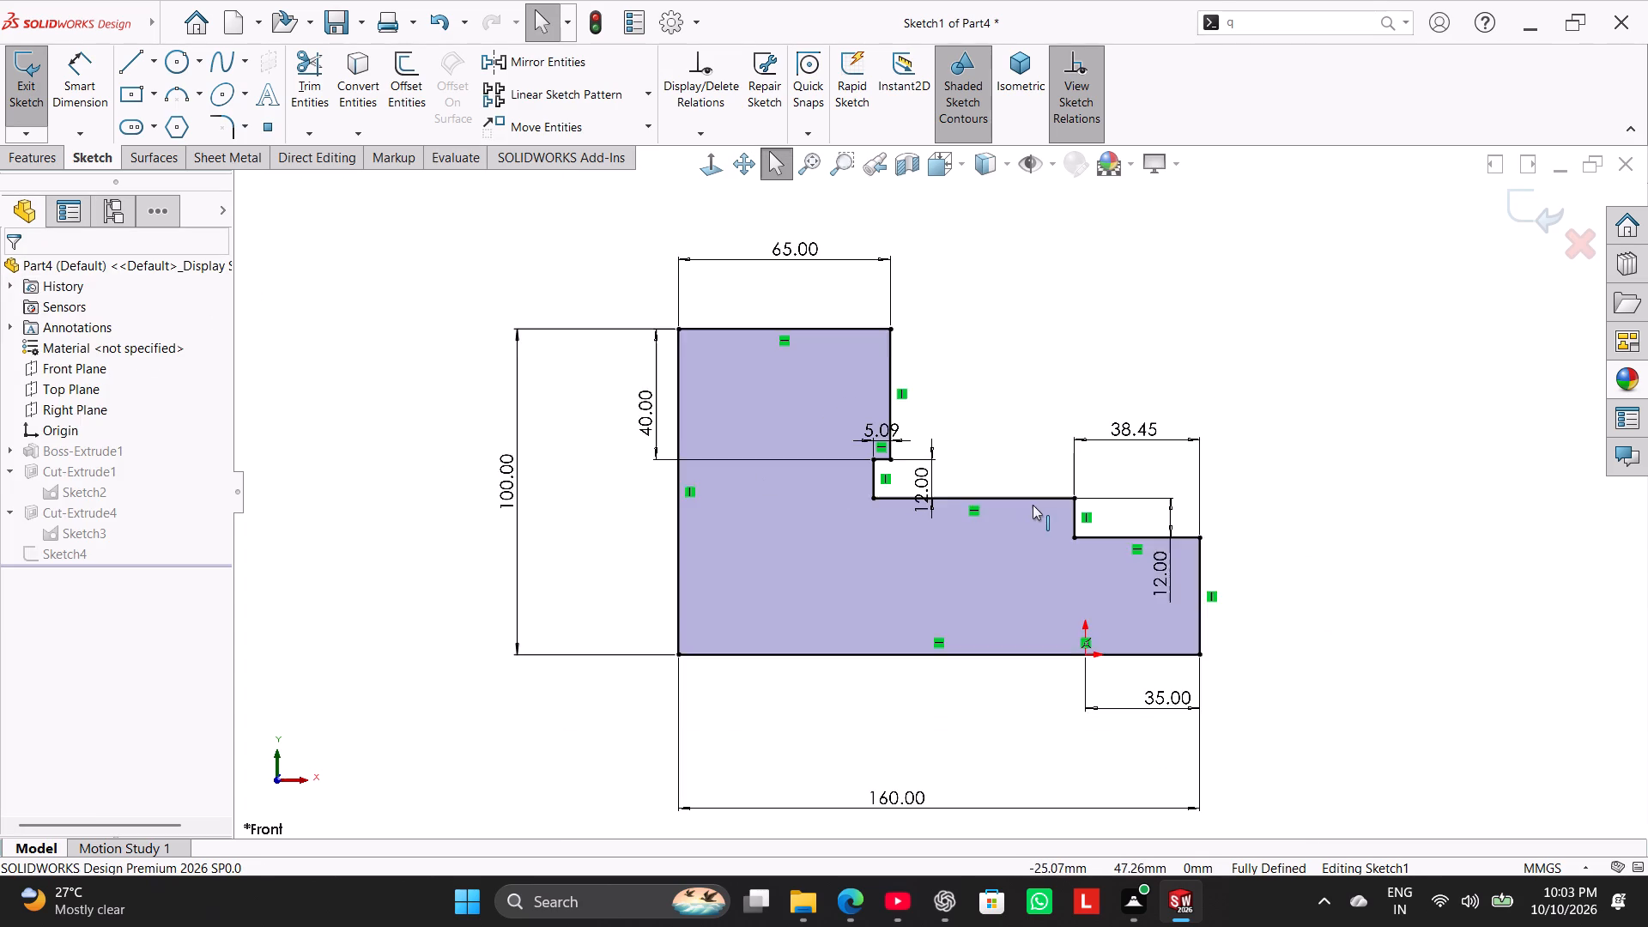
pyautogui.scroll(1, 1033, 505)
pyautogui.click(1023, 418)
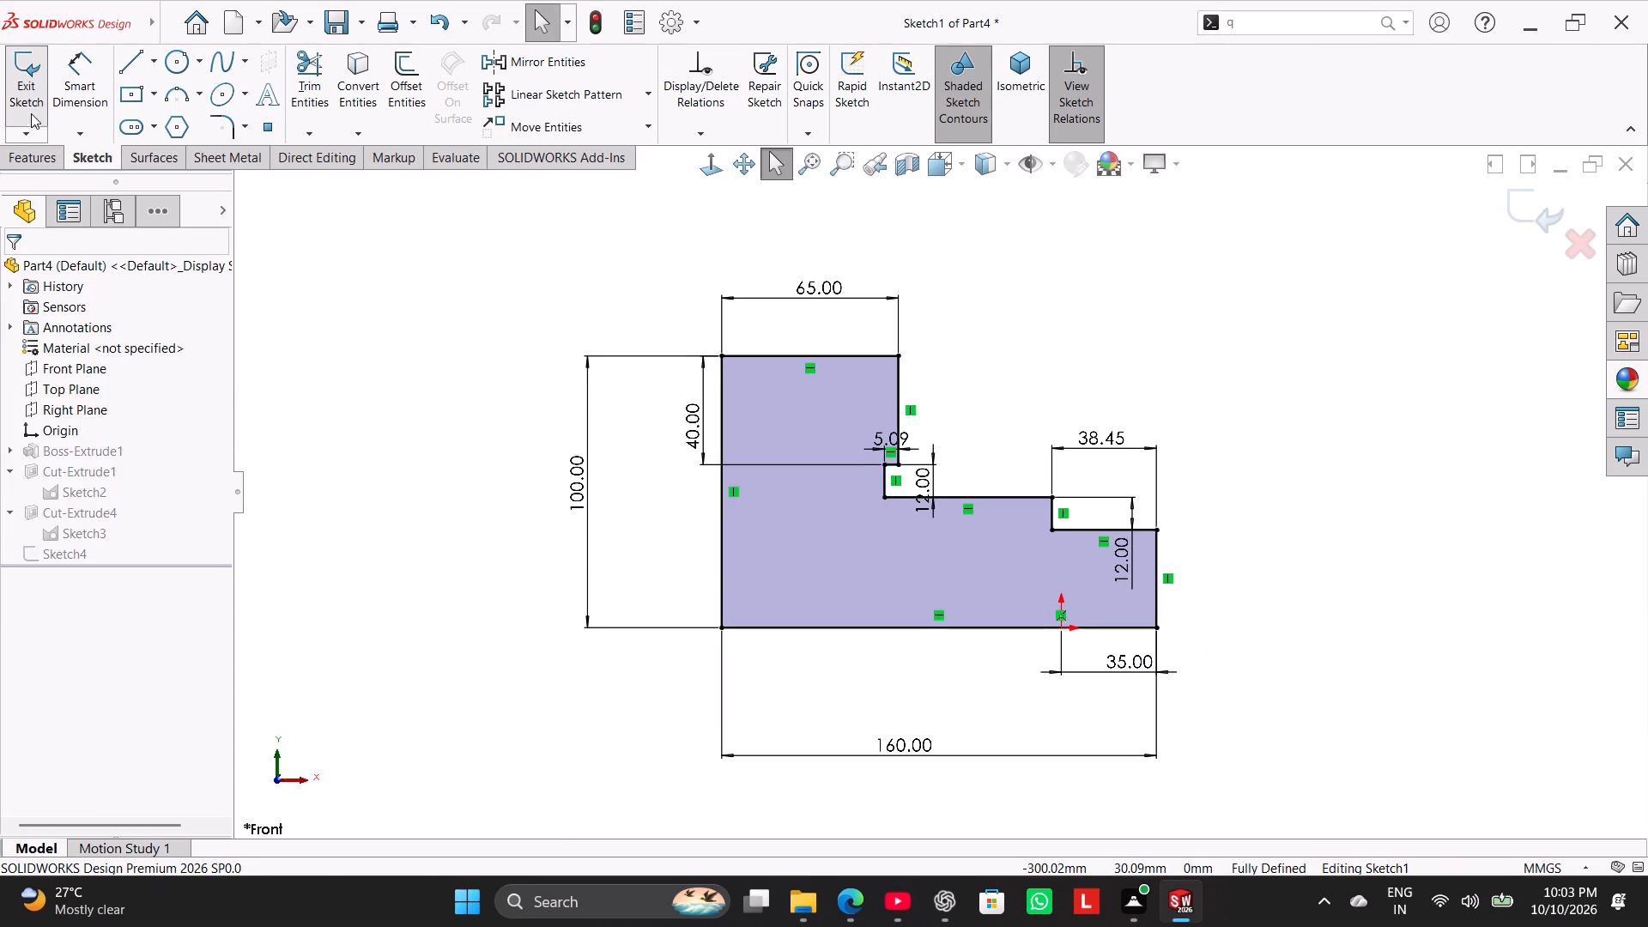
pyautogui.click(29, 107)
# Reopen the 115 mm arc's sketch on the lowest step for editing.
pyautogui.moveTo(1033, 401); pyautogui.dragTo(1005, 504, button='middle')
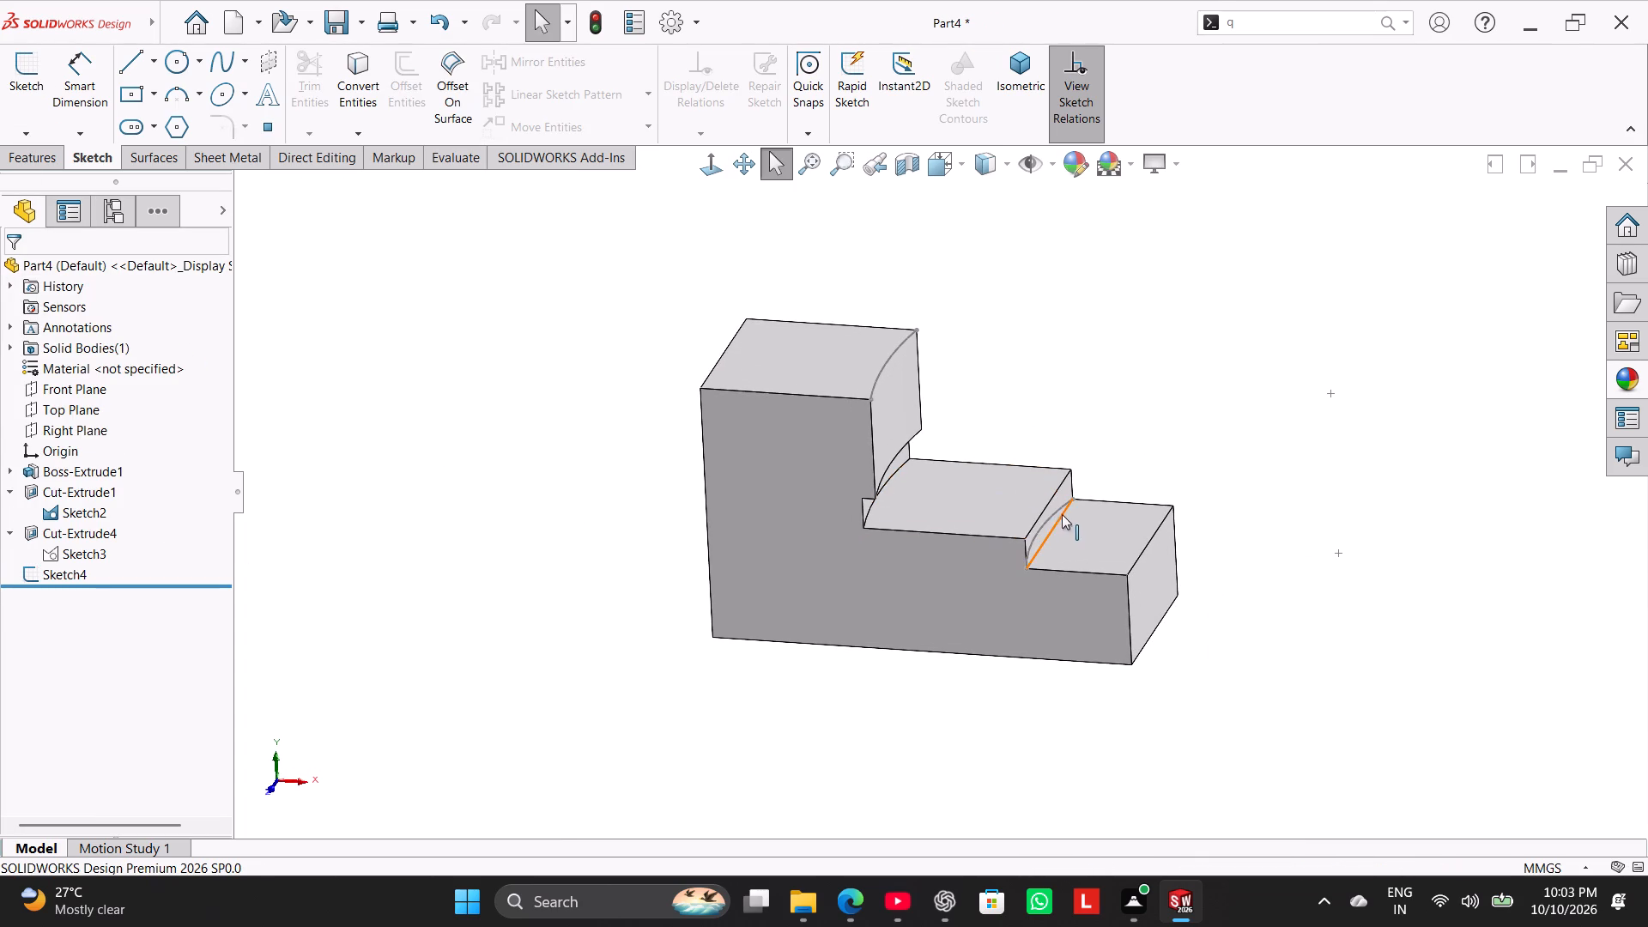
pyautogui.click(1053, 513)
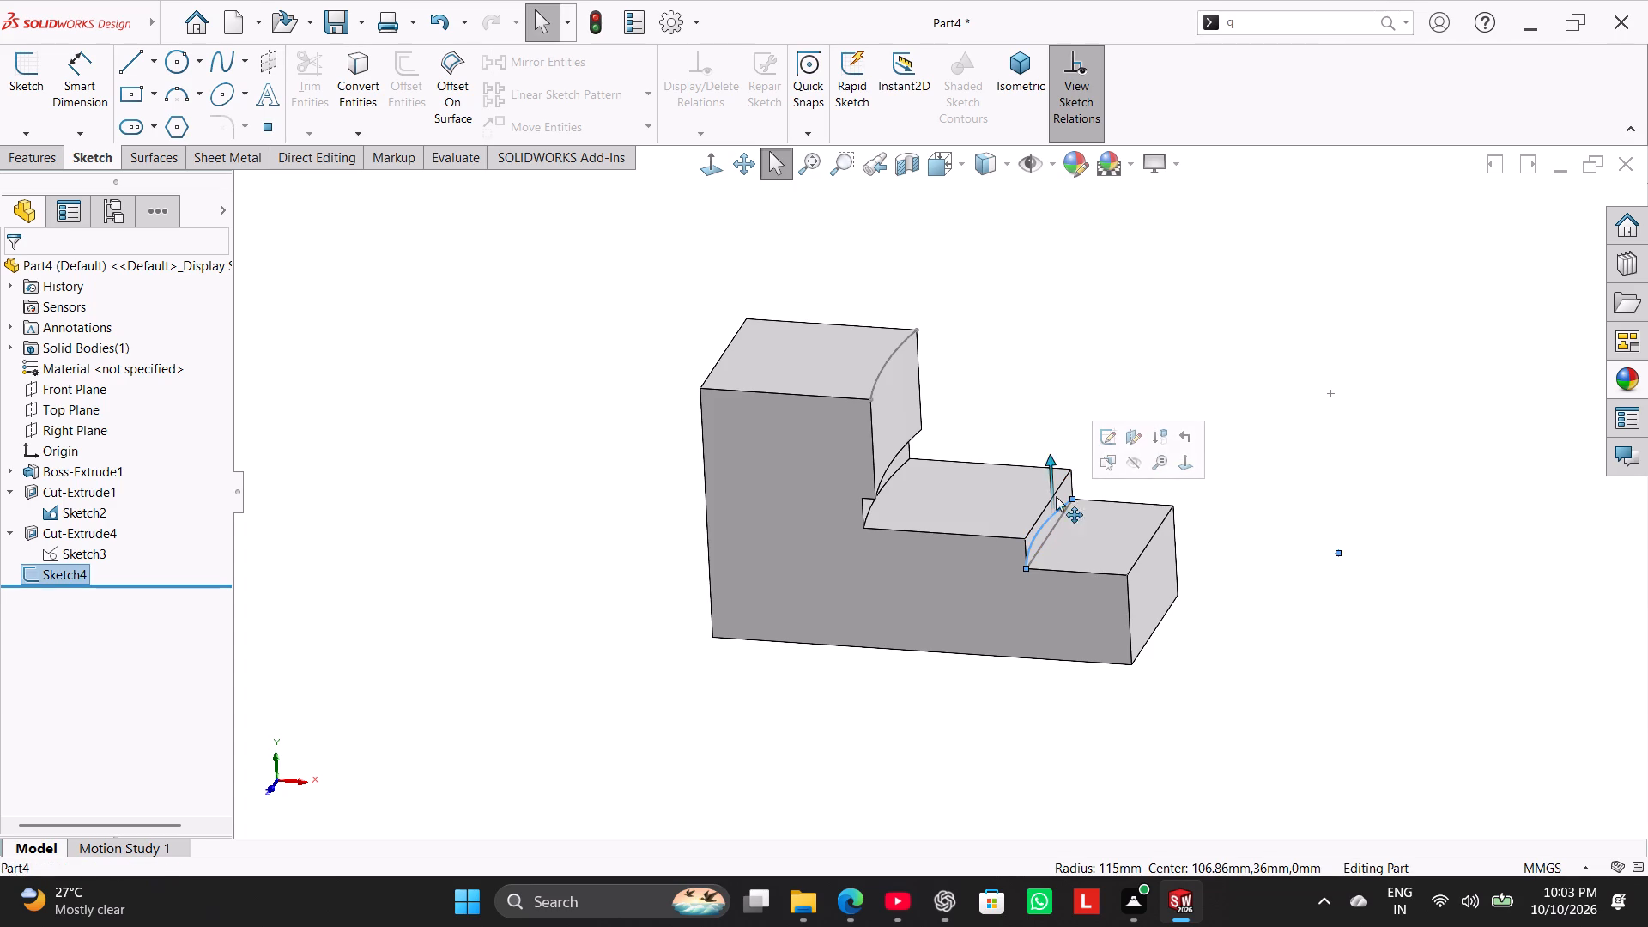
pyautogui.click(1040, 373)
pyautogui.click(643, 715)
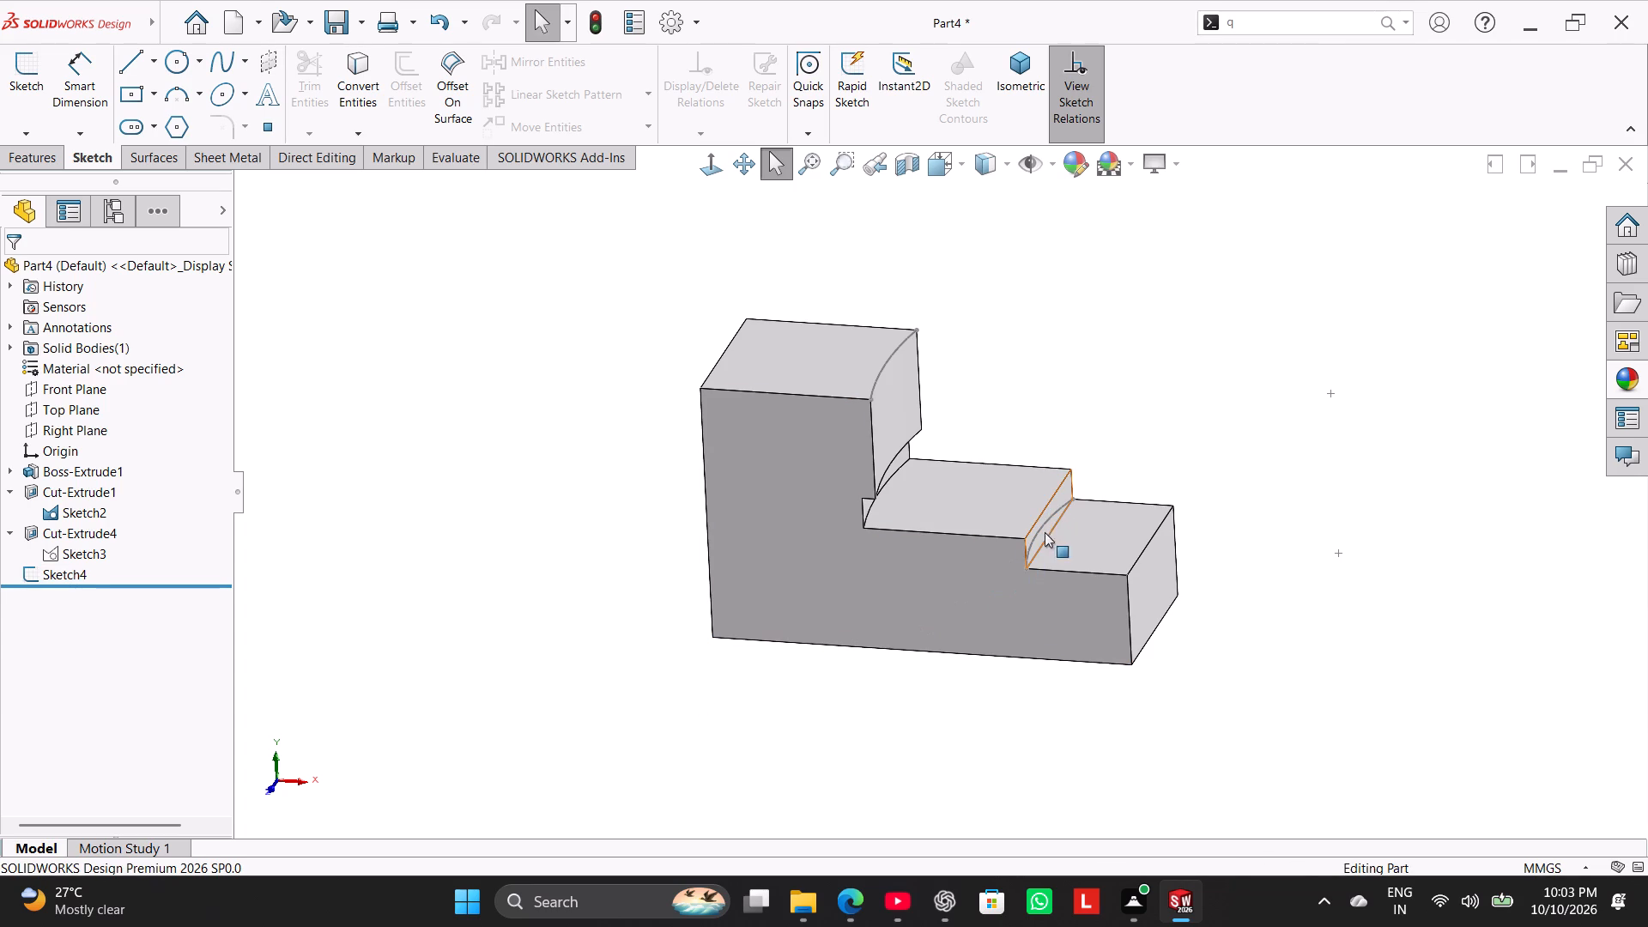
pyautogui.click(1052, 517)
pyautogui.click(1079, 329)
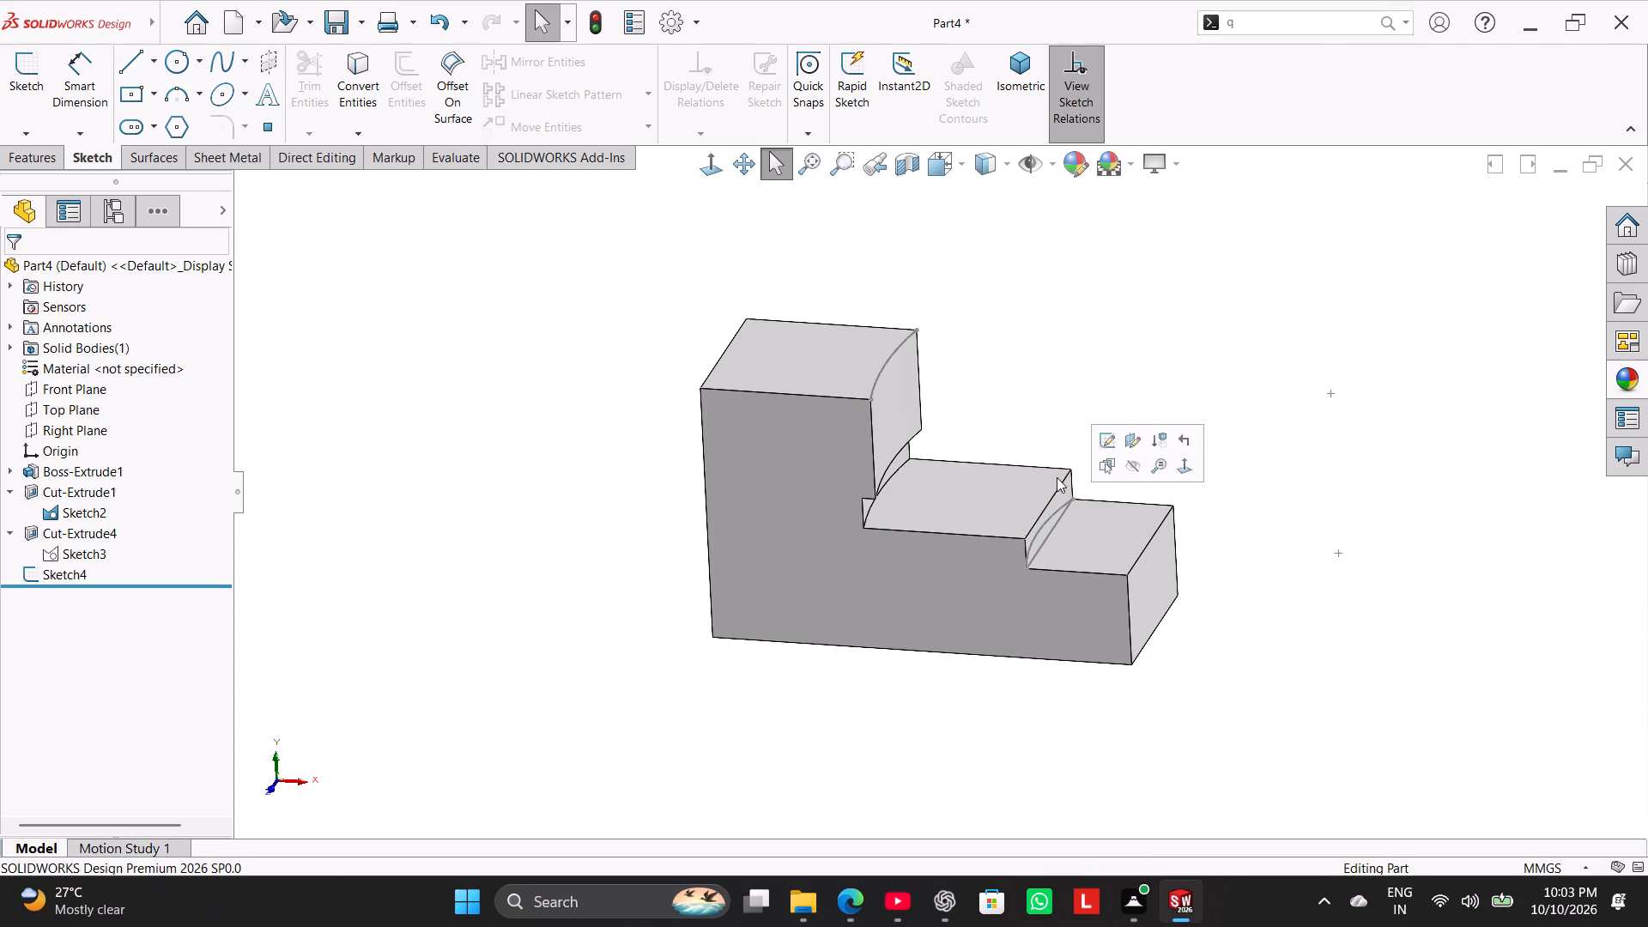
pyautogui.doubleClick(1058, 511)
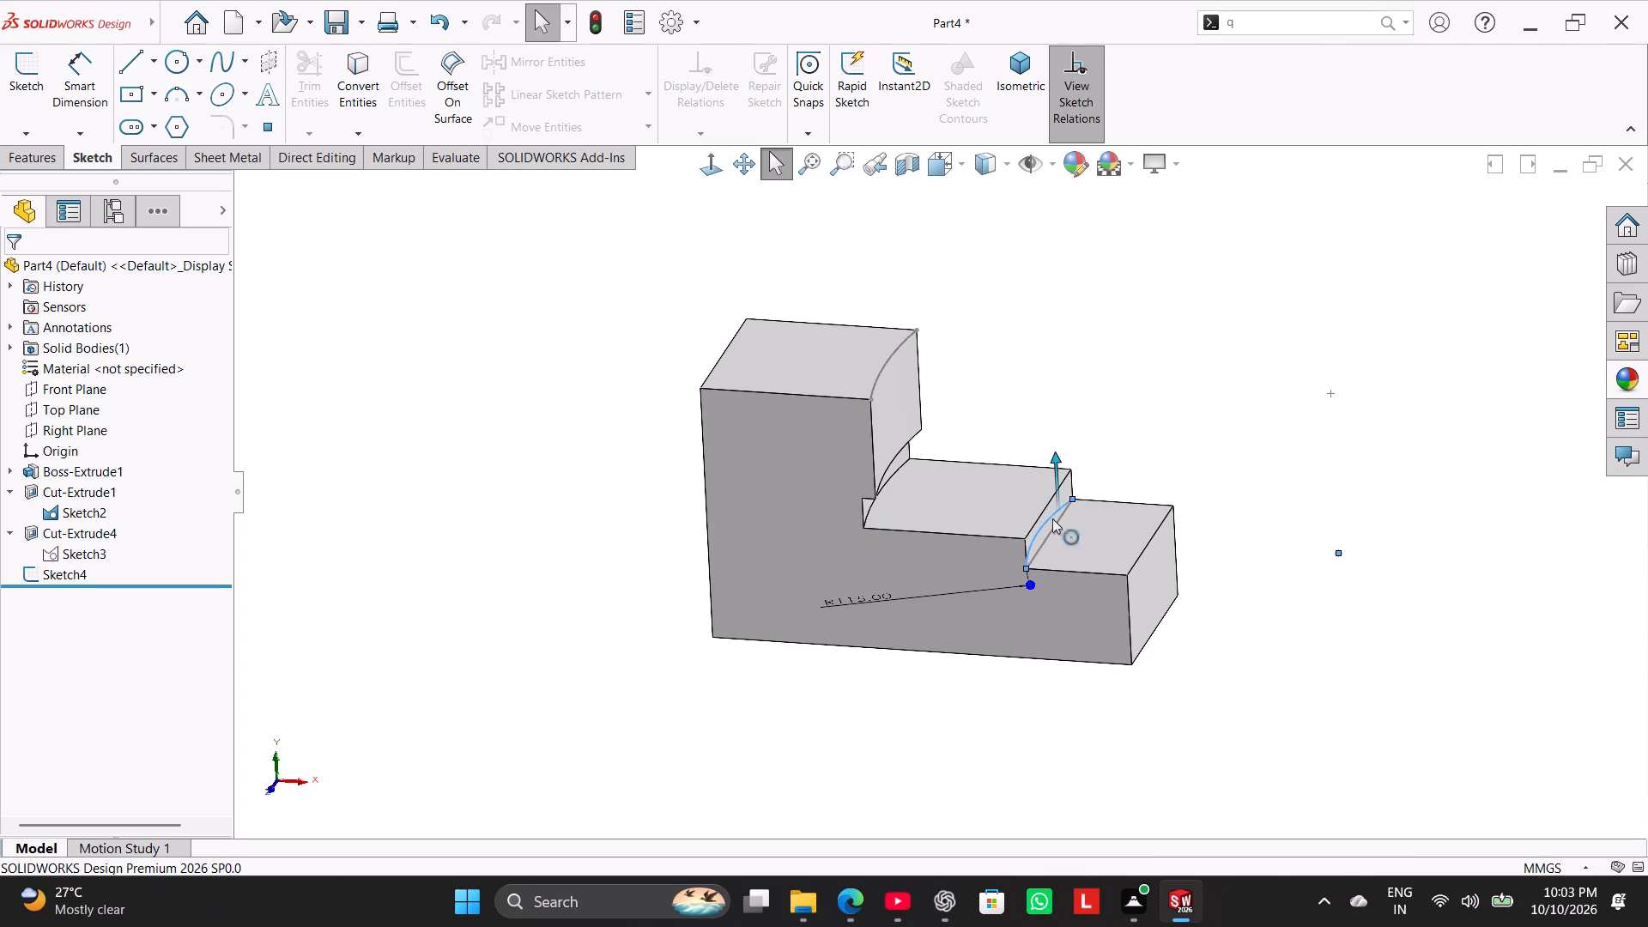
pyautogui.click(448, 560)
pyautogui.click(1179, 410)
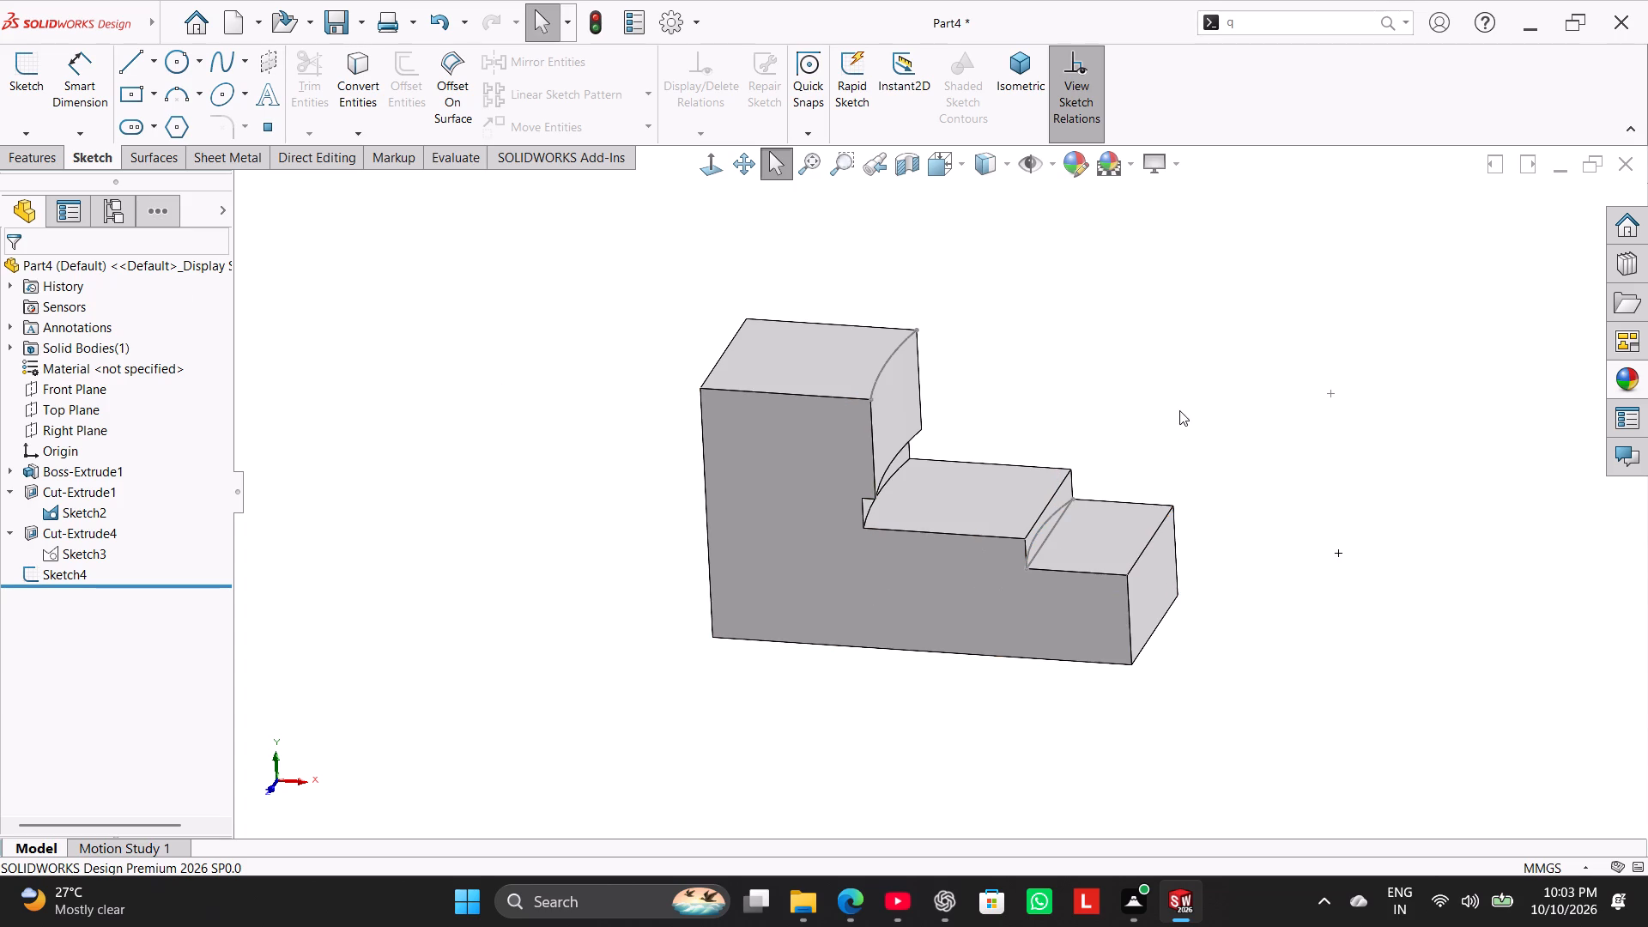
pyautogui.doubleClick(1044, 521)
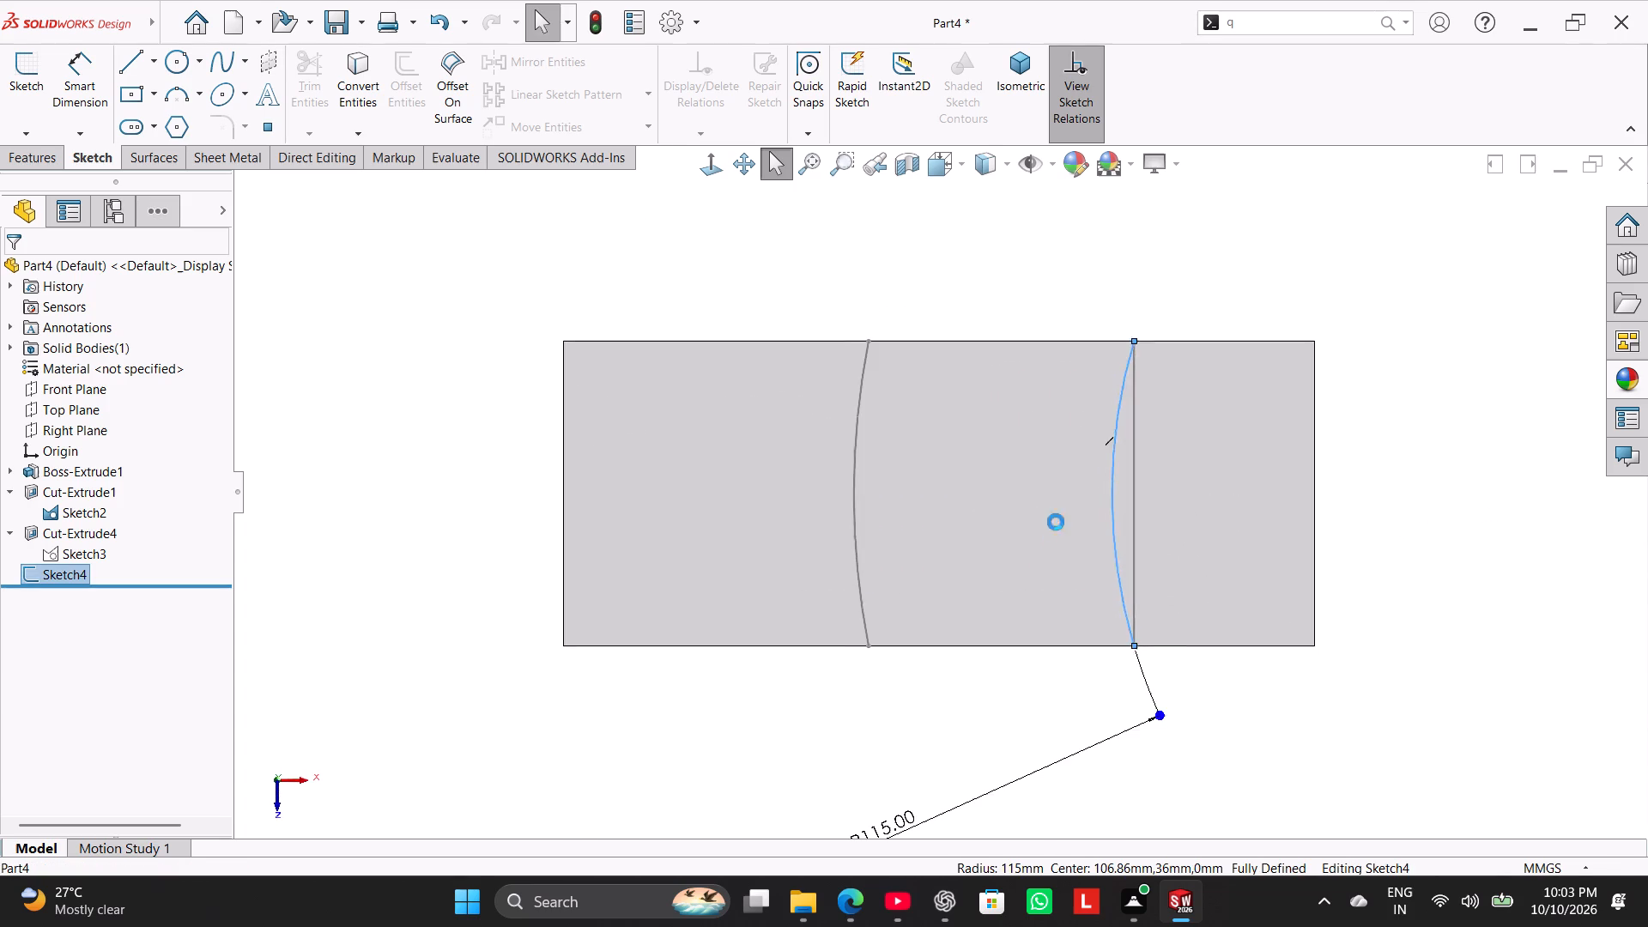
# Check the horizontal offset between the two arc centre points again without placing a dimension.
pyautogui.scroll(2, 1335, 575)
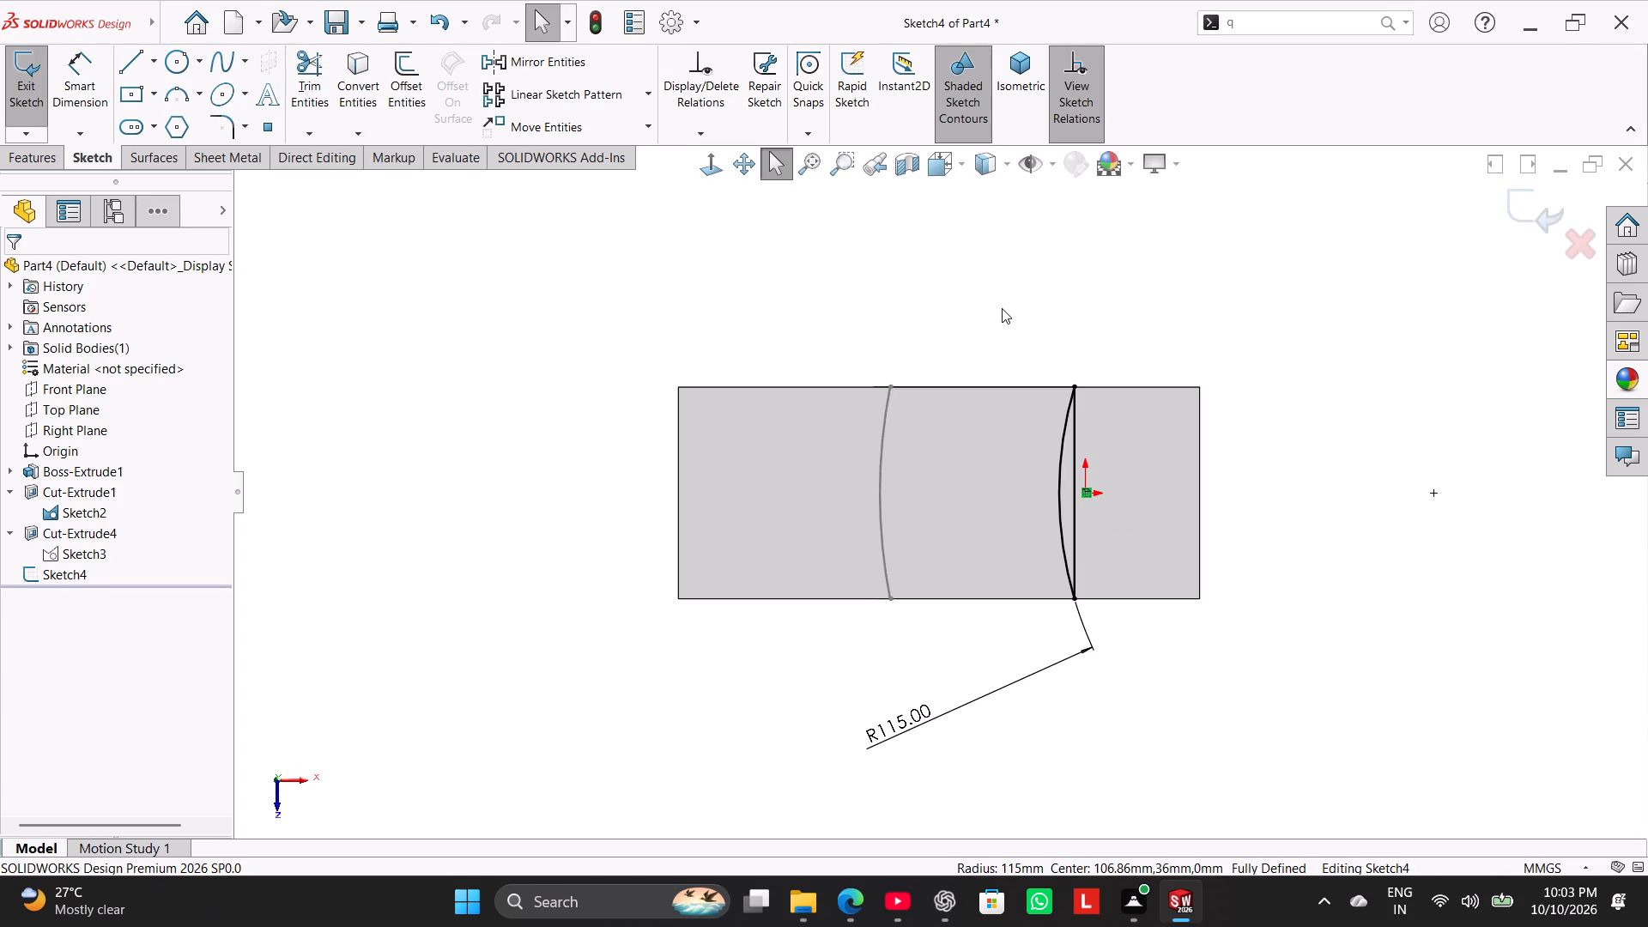
pyautogui.moveTo(1360, 602); pyautogui.dragTo(1354, 590, button='middle')
pyautogui.moveTo(1354, 590); pyautogui.dragTo(1332, 399, button='middle')
pyautogui.keyDown('ctrl'); pyautogui.click(1431, 460); pyautogui.keyUp('ctrl')
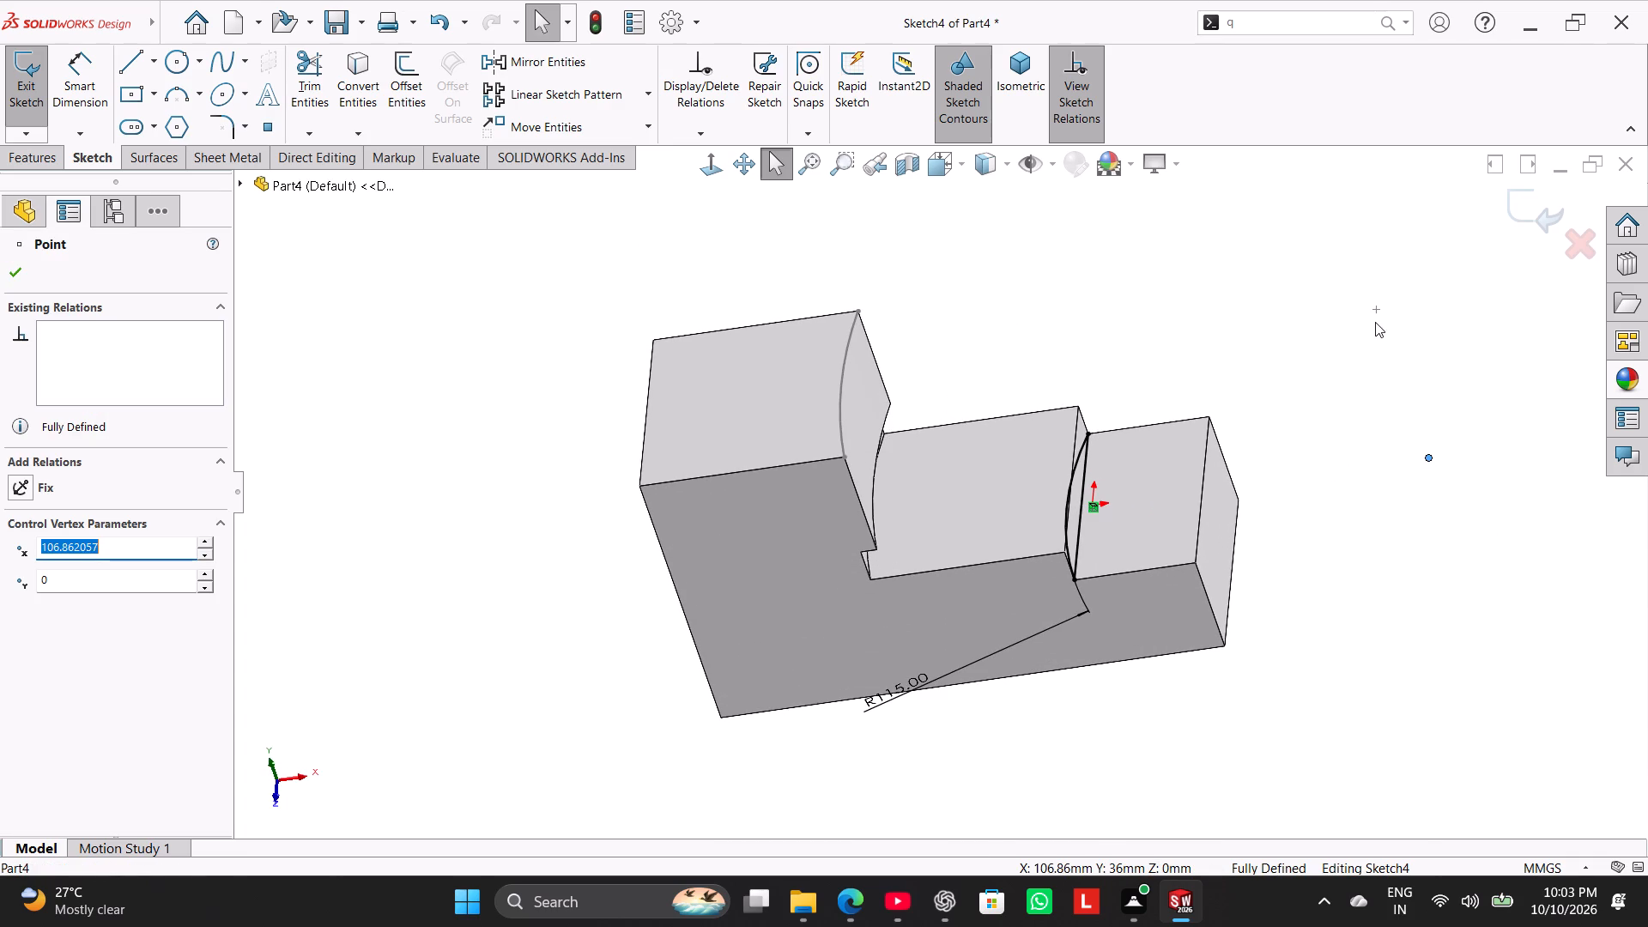
pyautogui.keyDown('ctrl'); pyautogui.click(1375, 315); pyautogui.keyUp('ctrl')
pyautogui.click(95, 89)
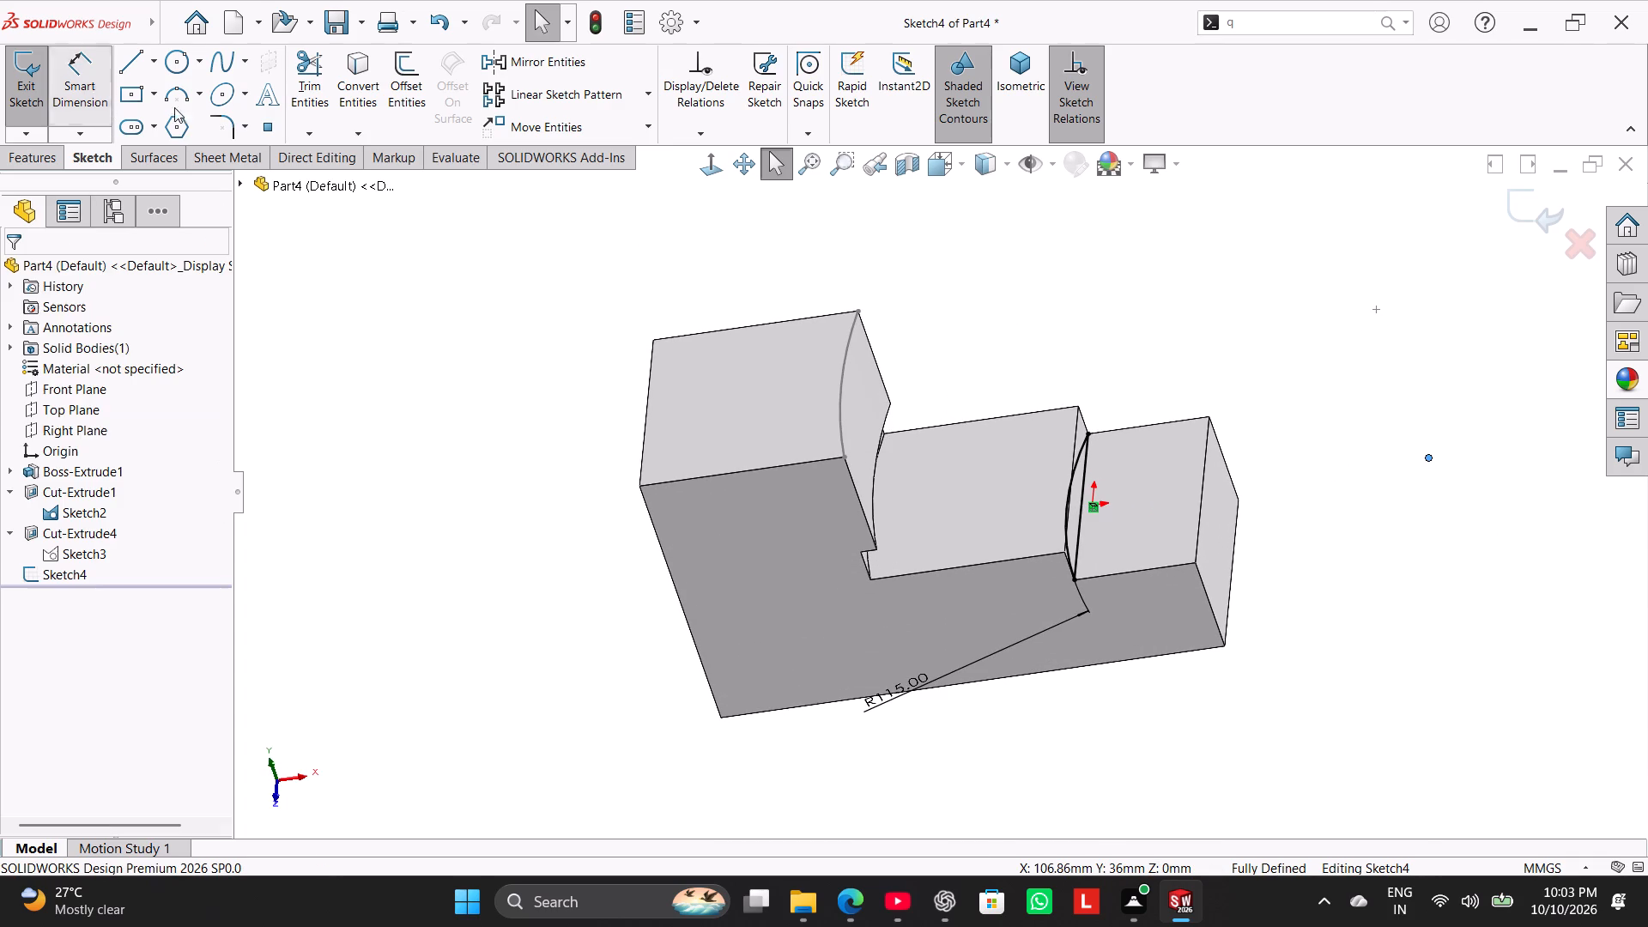
pyautogui.keyDown('ctrl'); pyautogui.click(1434, 458); pyautogui.keyUp('ctrl')
pyautogui.keyDown('ctrl'); pyautogui.click(1427, 456); pyautogui.keyUp('ctrl')
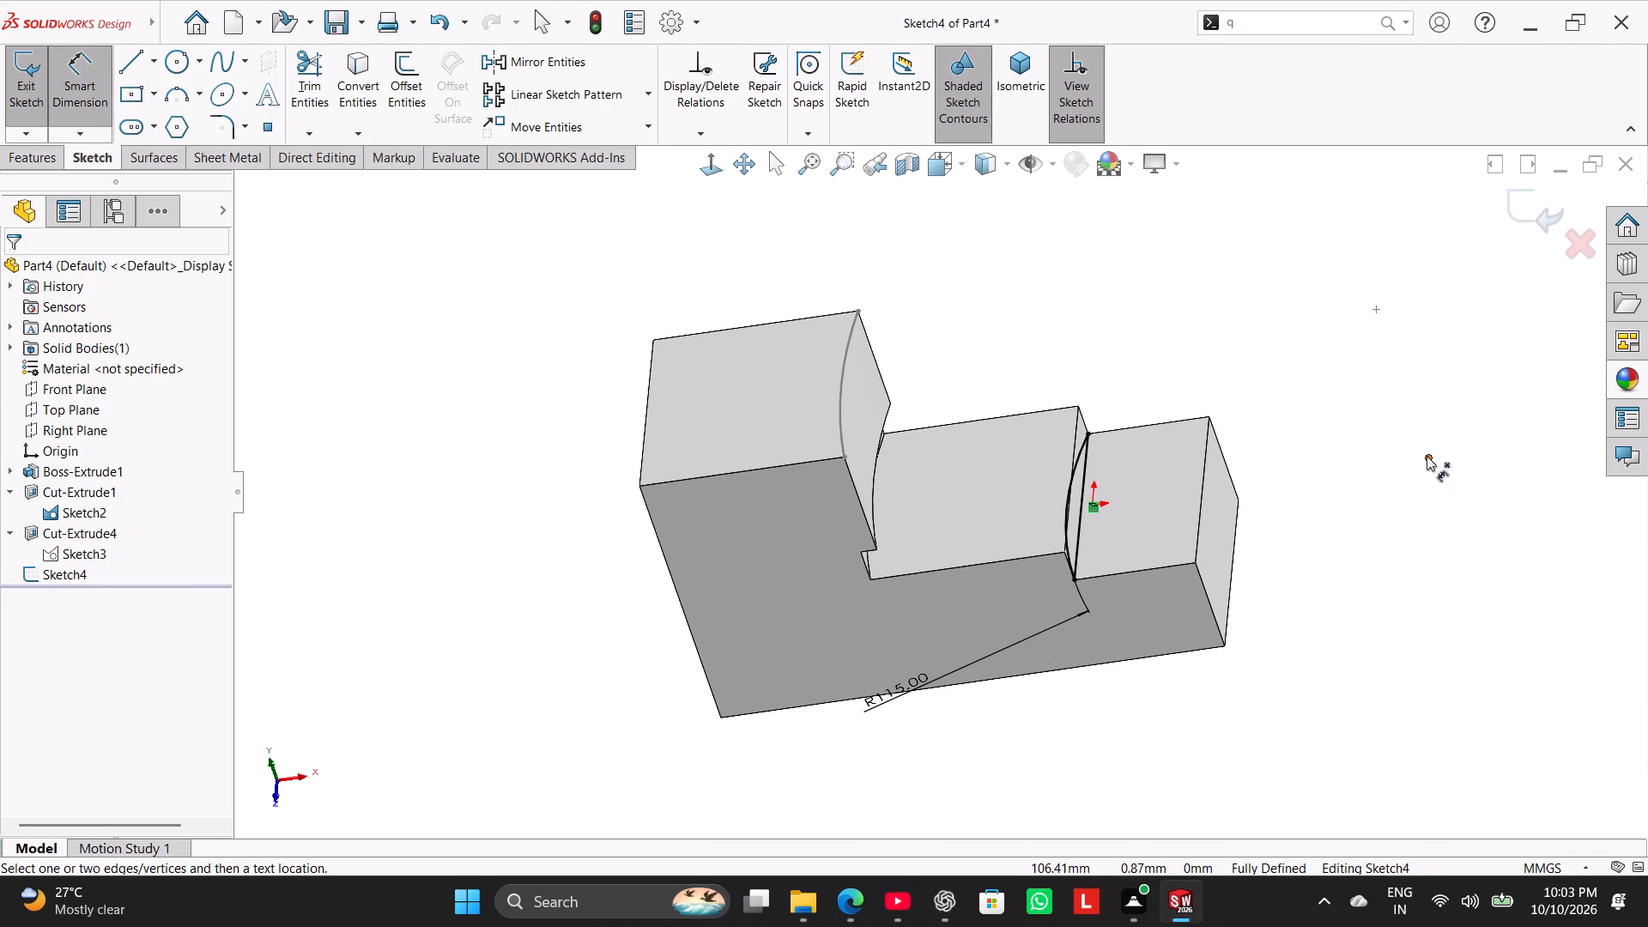
pyautogui.keyDown('ctrl'); pyautogui.click(1372, 312); pyautogui.keyUp('ctrl')
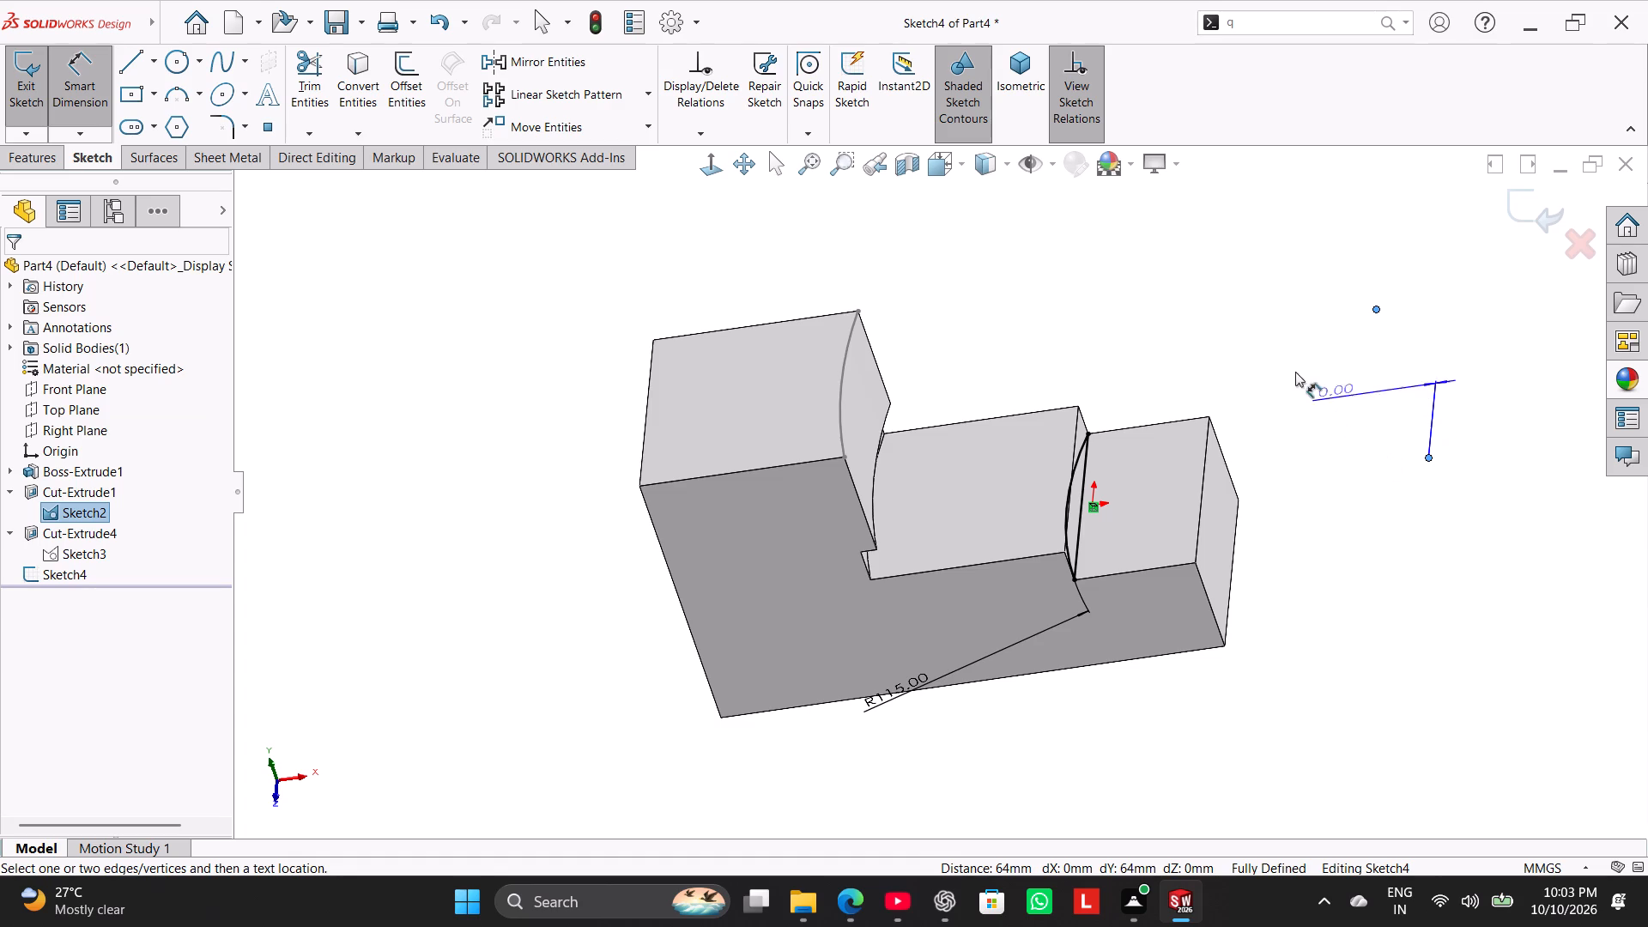
pyautogui.click(76, 96)
pyautogui.click(278, 269)
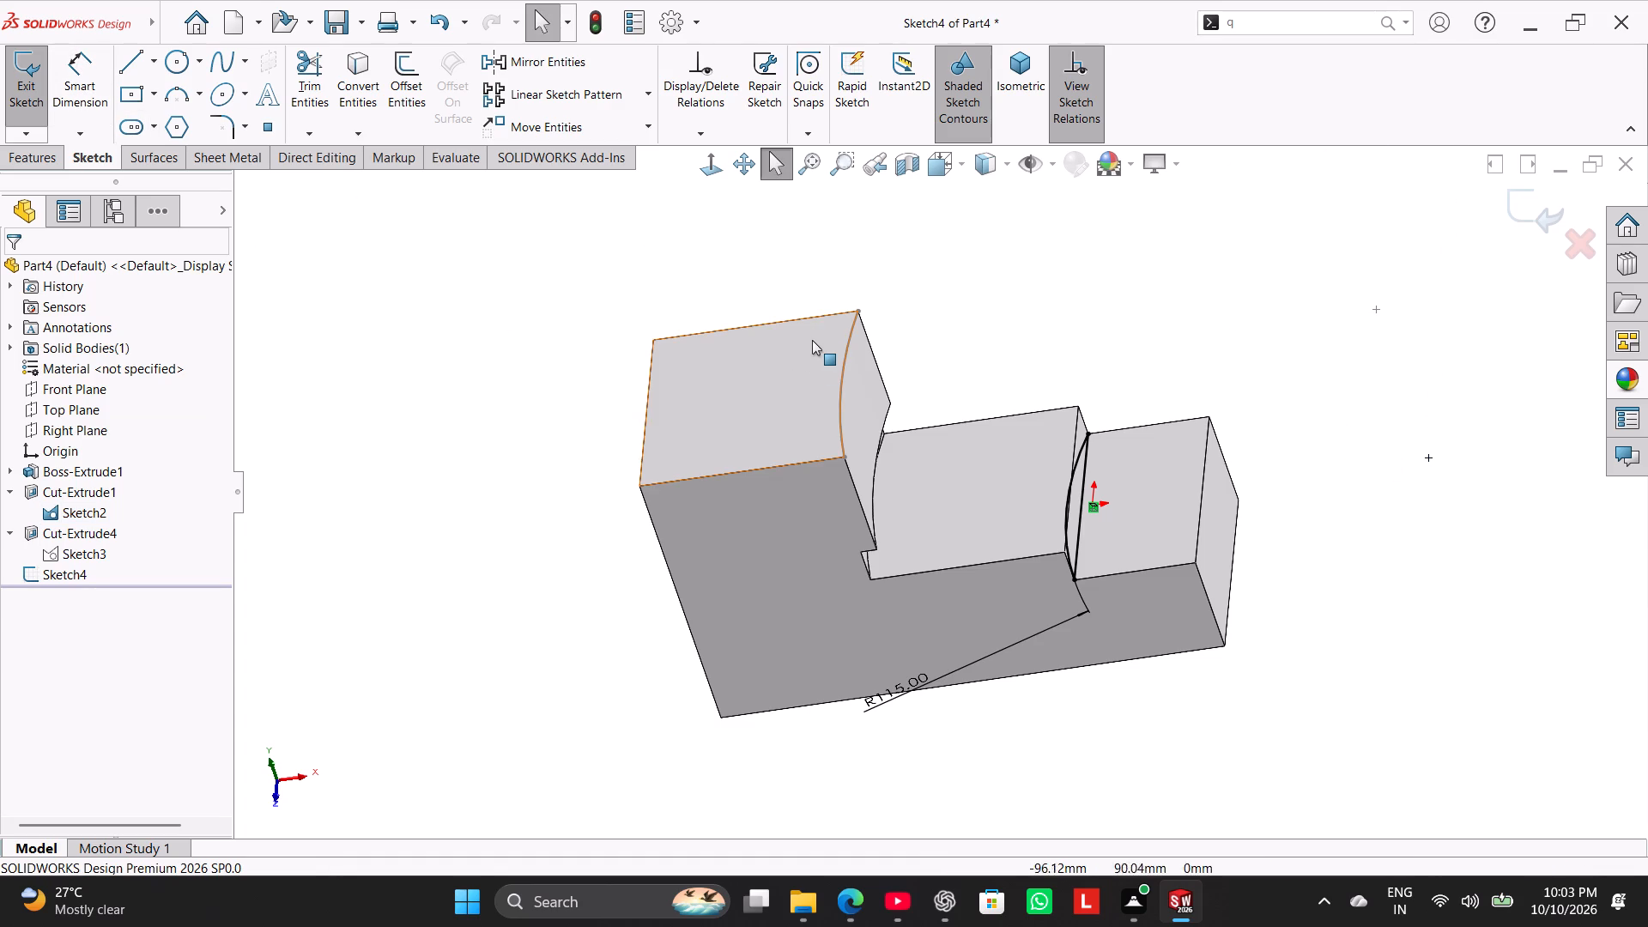
# Start an extruded cut from the 115 mm arc sketch and select its closed arc segment as the contour.
pyautogui.click(38, 154)
pyautogui.click(321, 75)
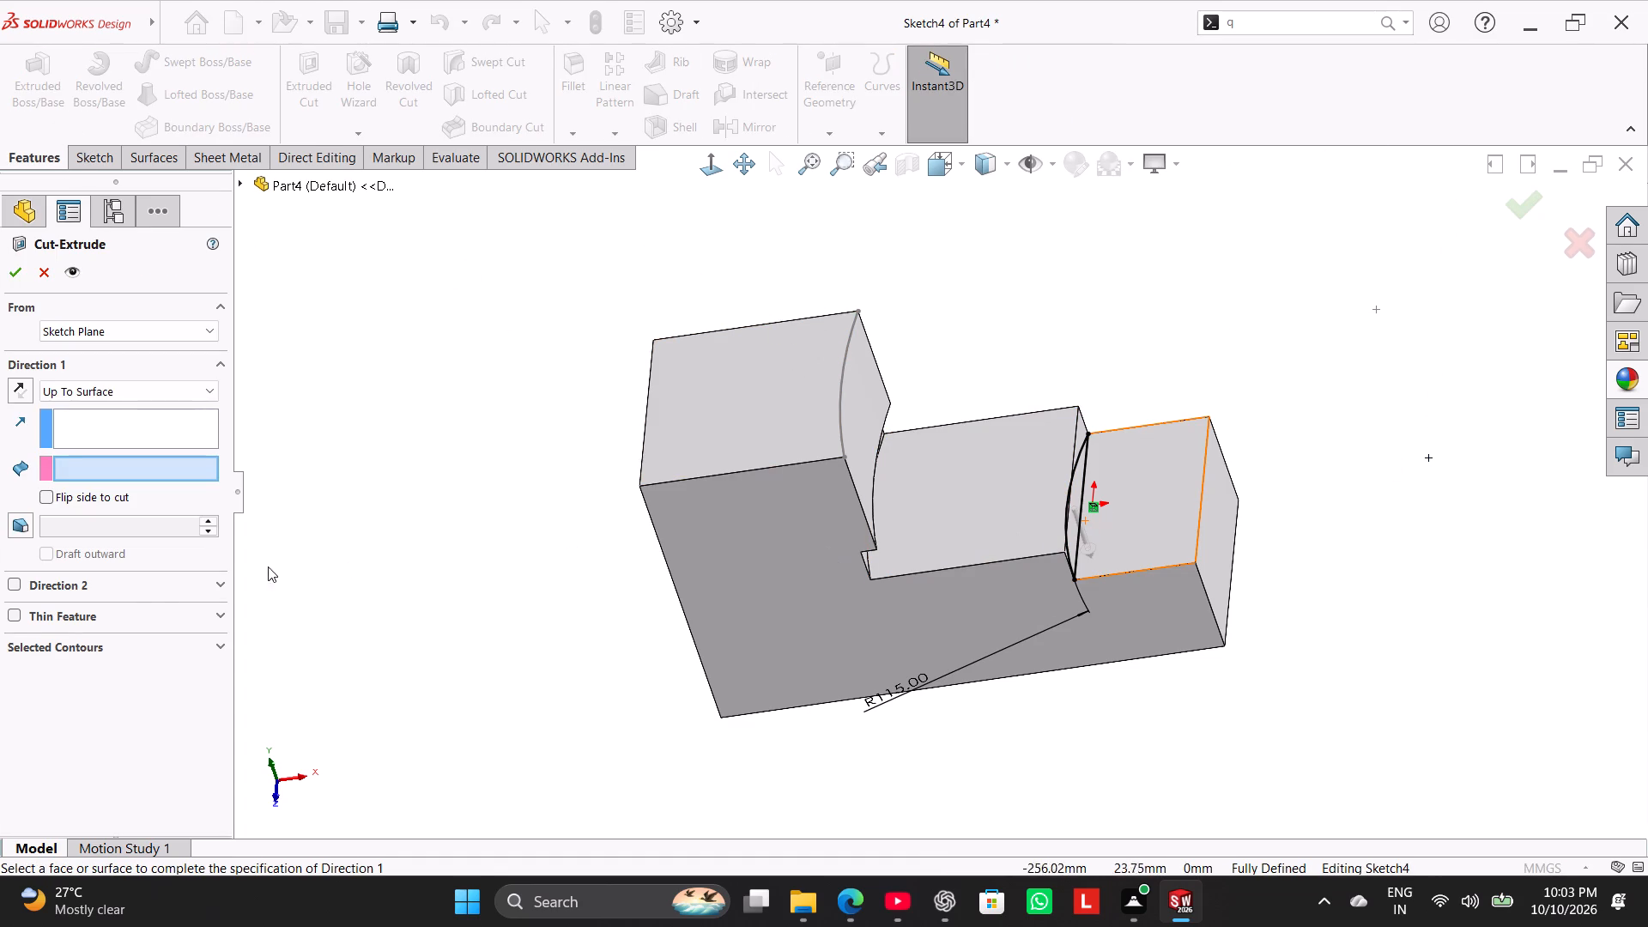
pyautogui.click(211, 583)
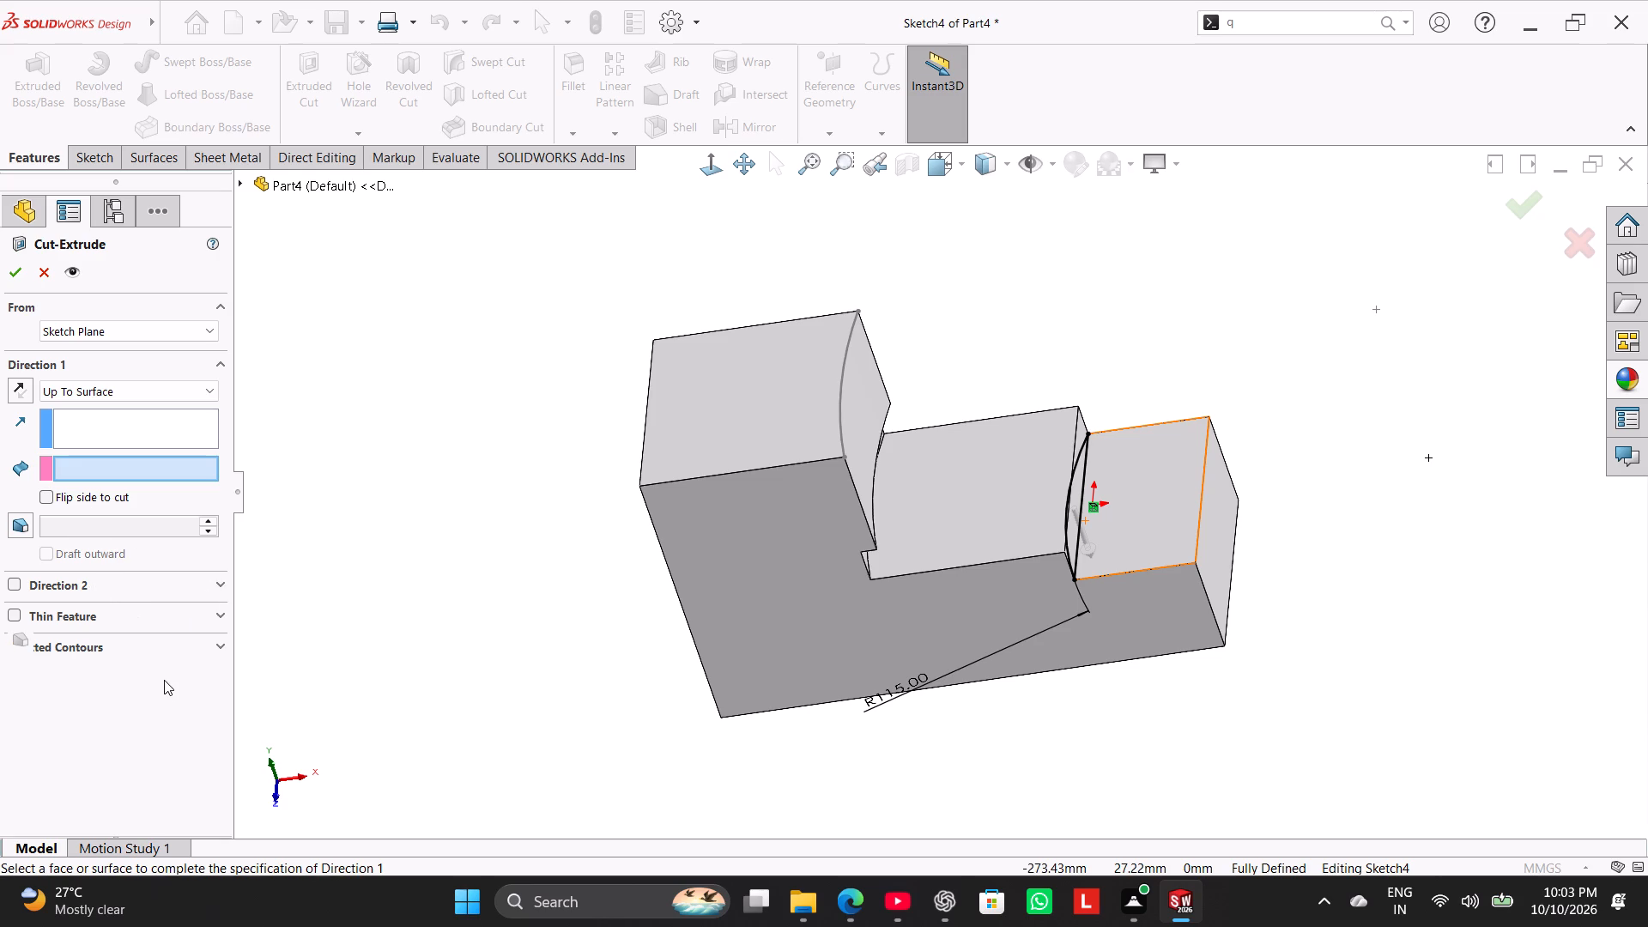
pyautogui.click(166, 682)
pyautogui.click(220, 581)
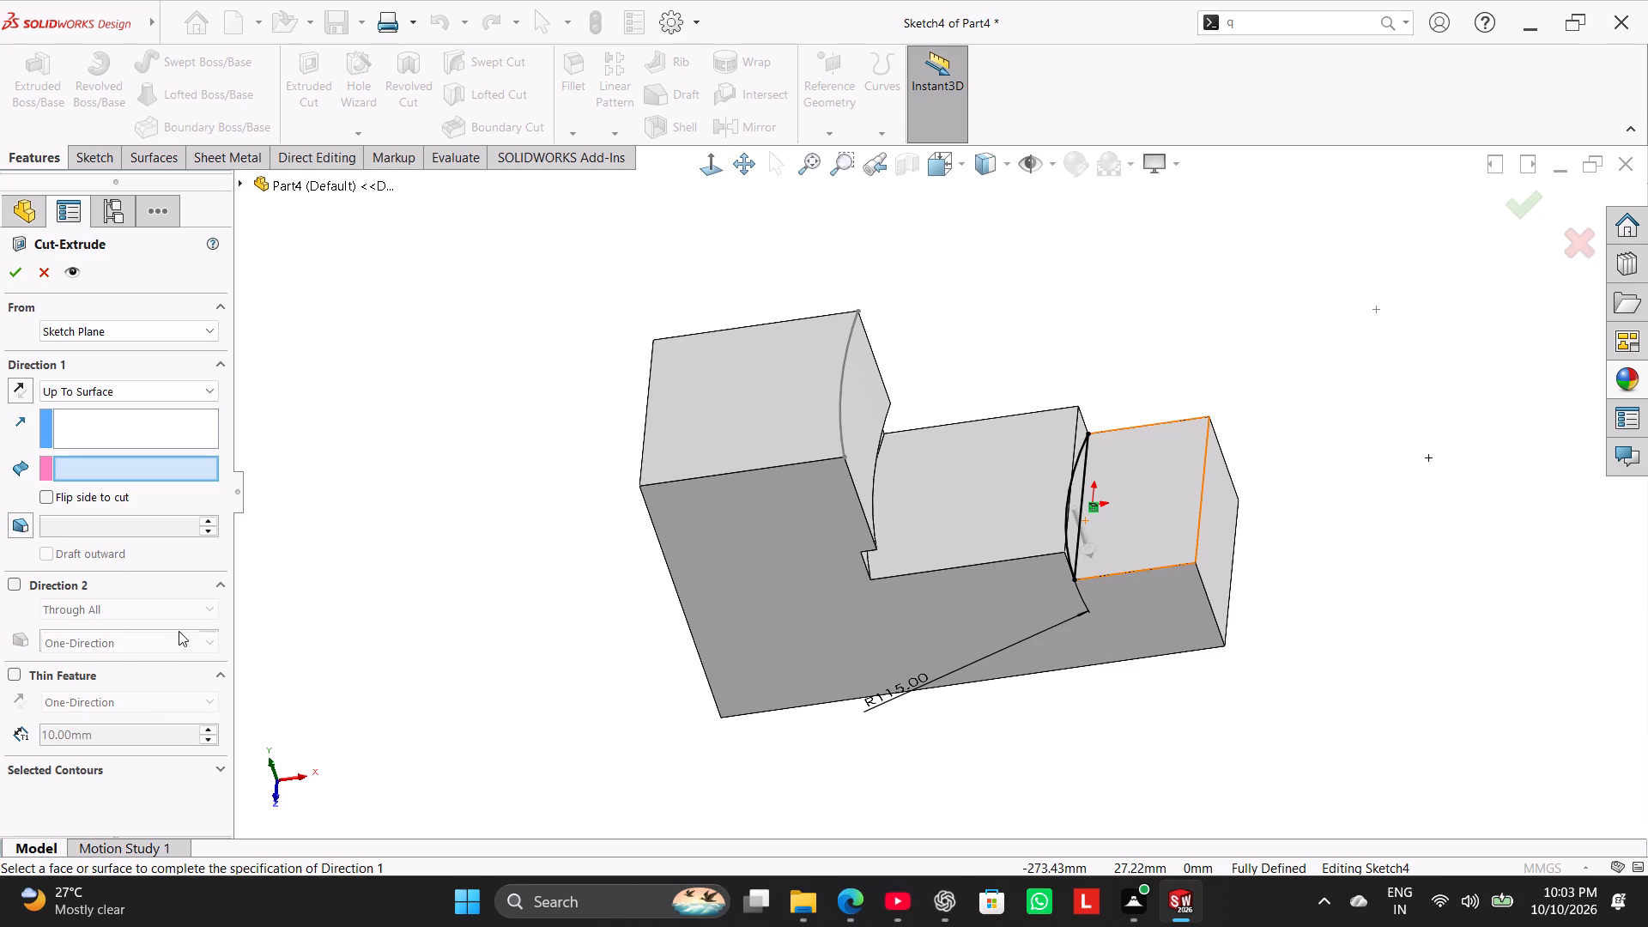
pyautogui.click(212, 614)
pyautogui.click(200, 646)
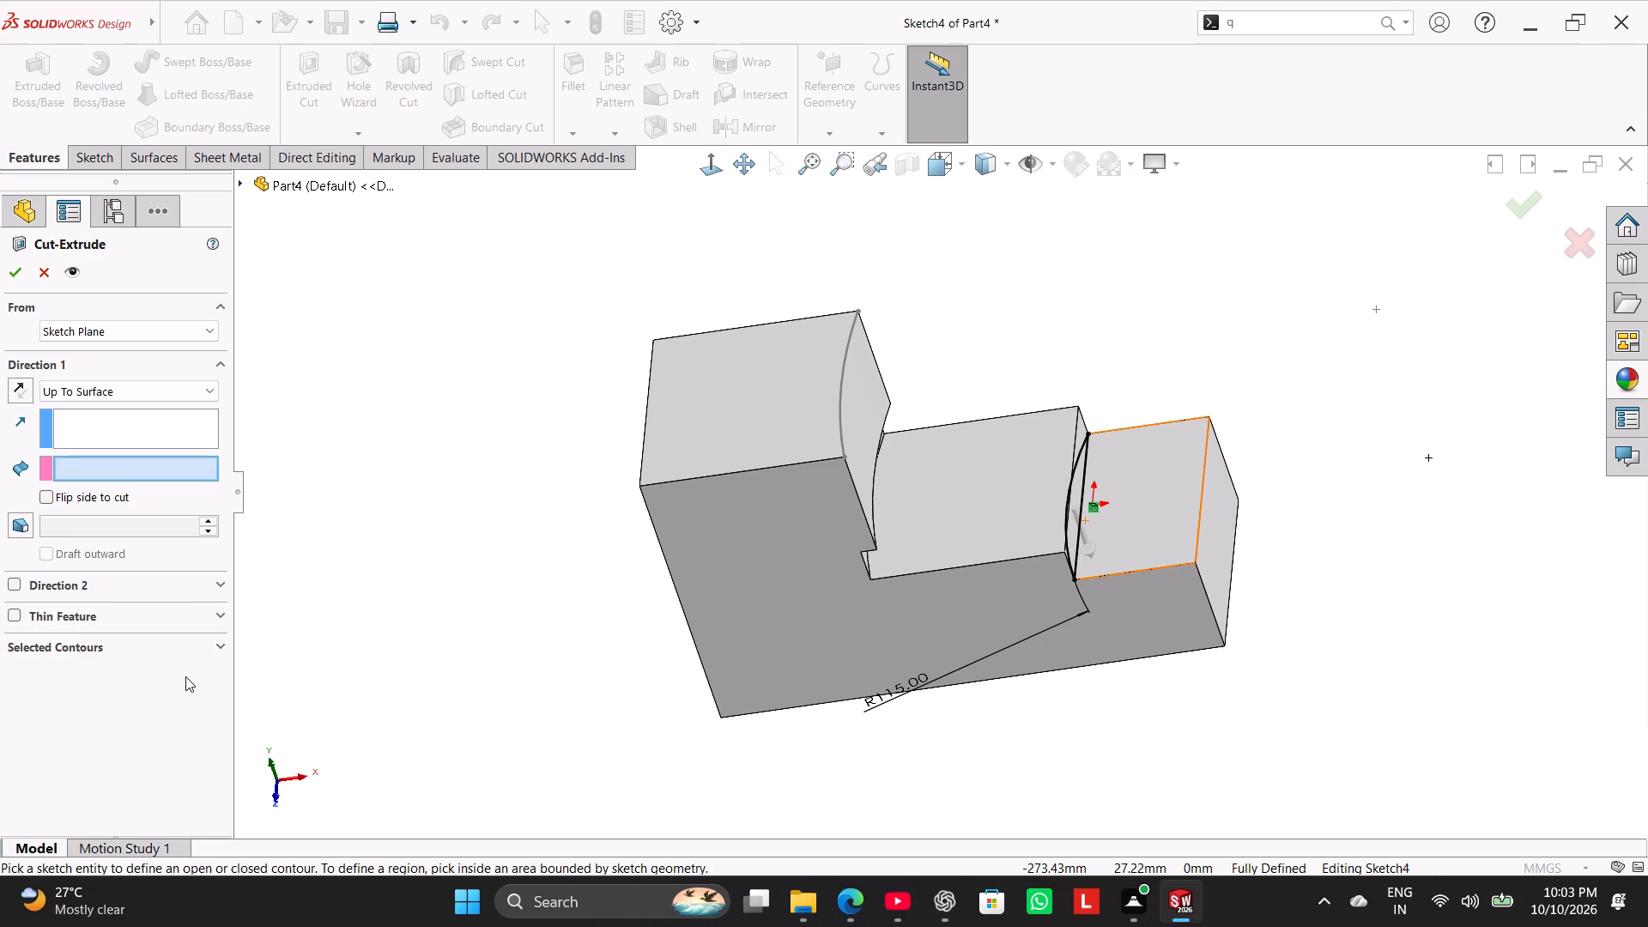
pyautogui.moveTo(185, 676); pyautogui.dragTo(198, 674)
pyautogui.click(1081, 500)
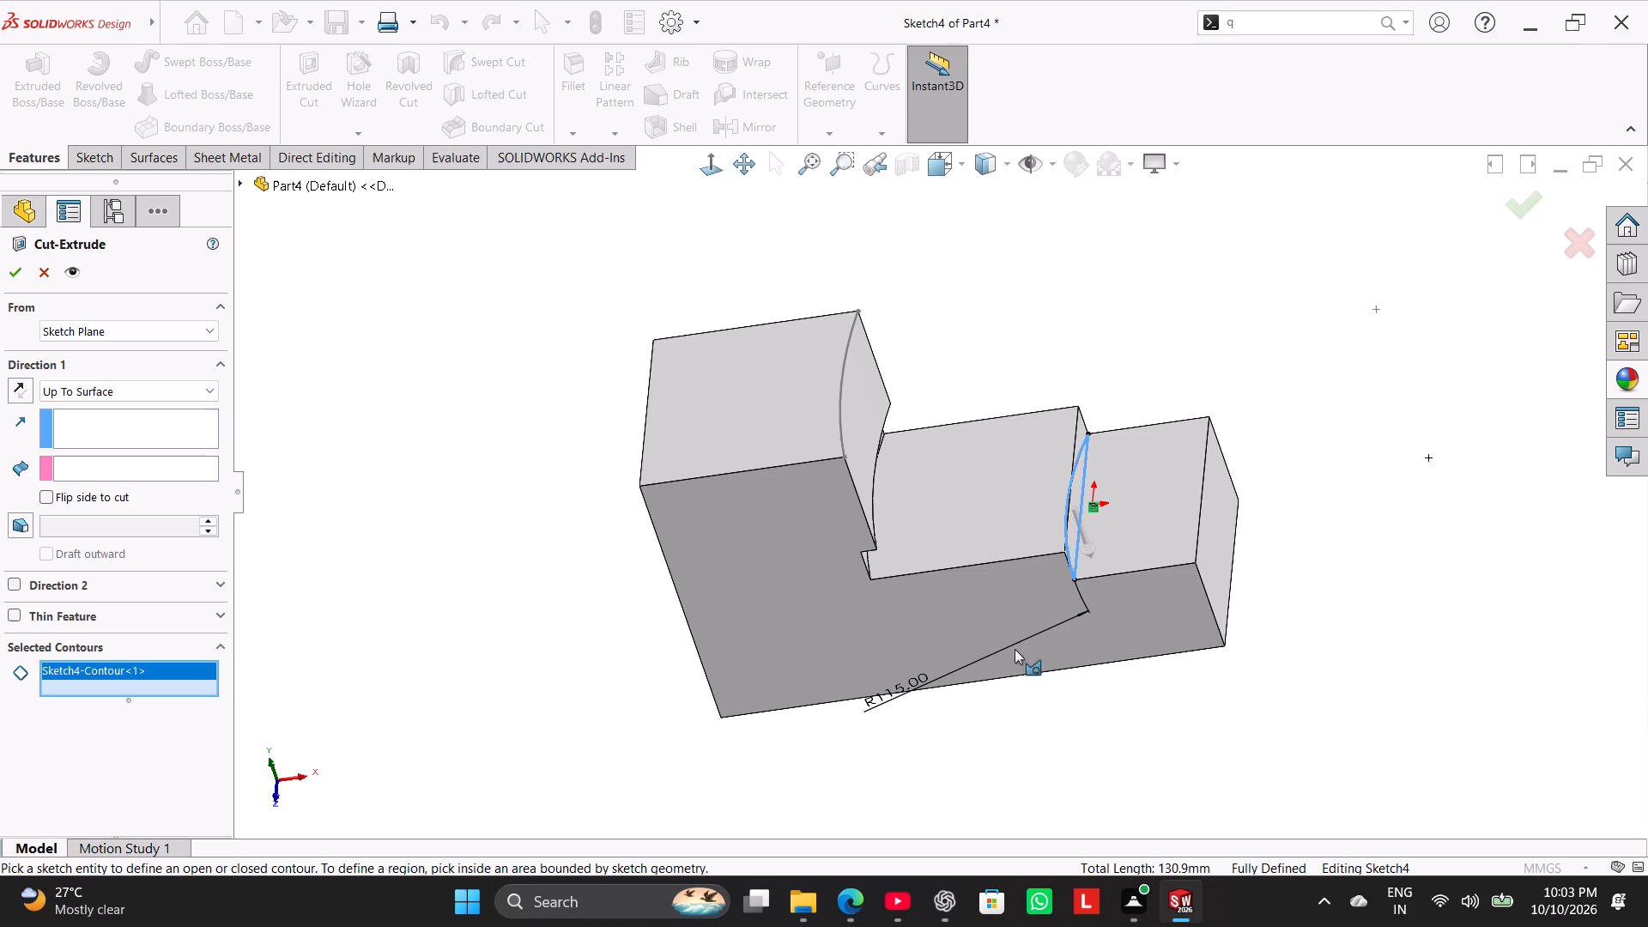
pyautogui.moveTo(1064, 706); pyautogui.dragTo(1012, 697, button='middle')
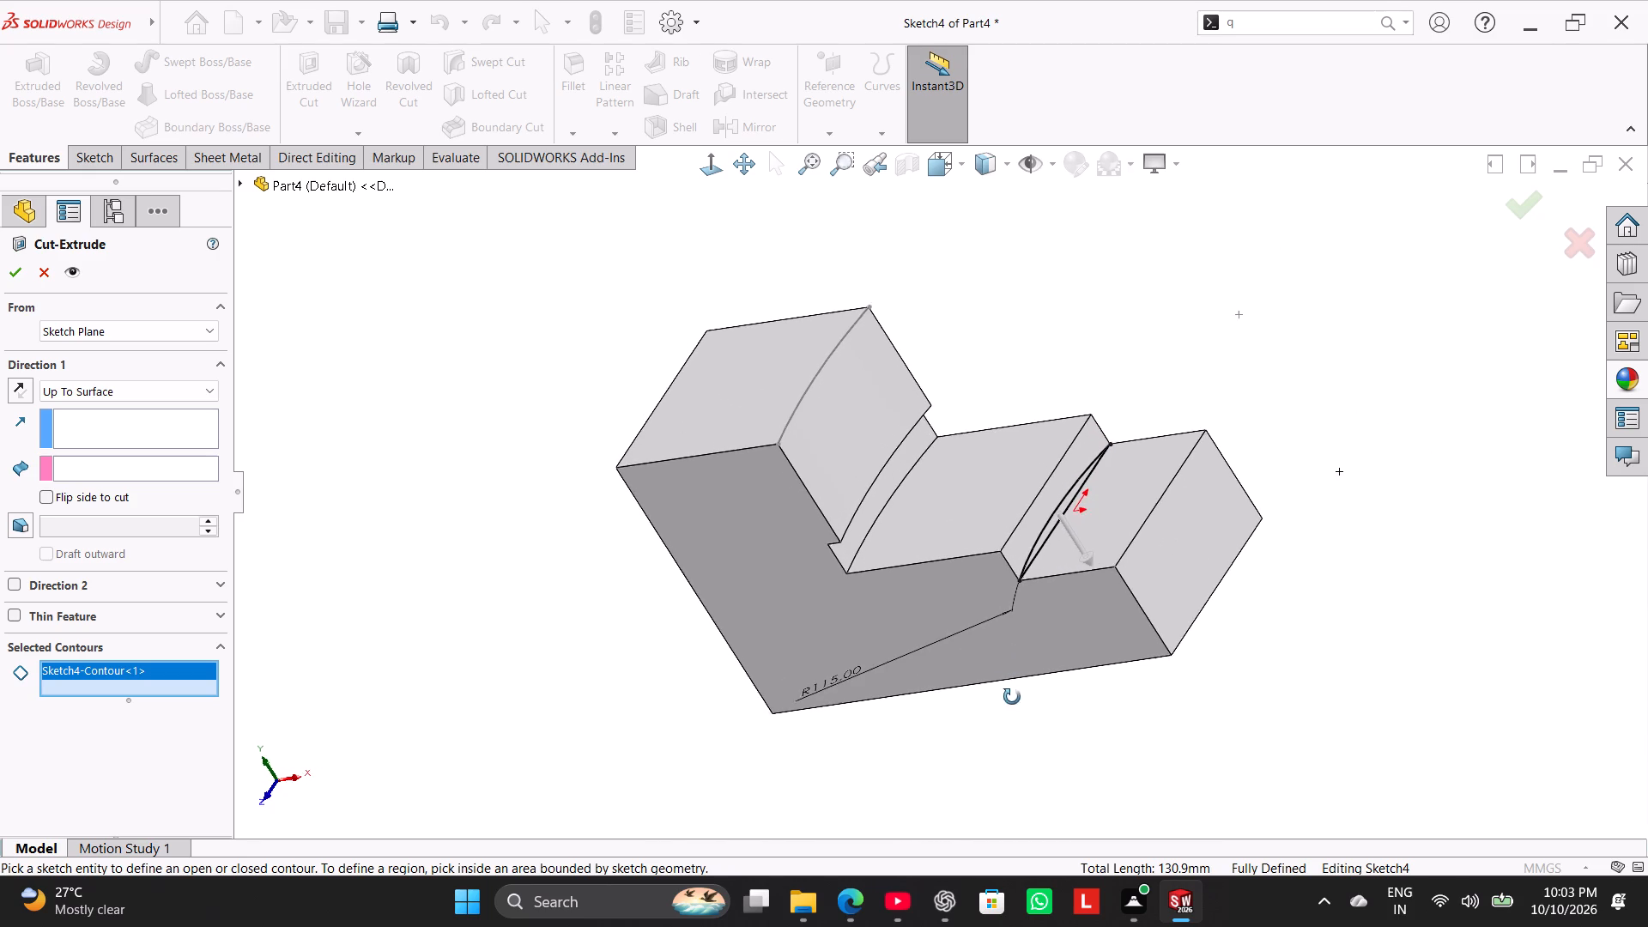
pyautogui.moveTo(1012, 697); pyautogui.dragTo(1012, 698, button='middle')
pyautogui.rightClick(188, 673)
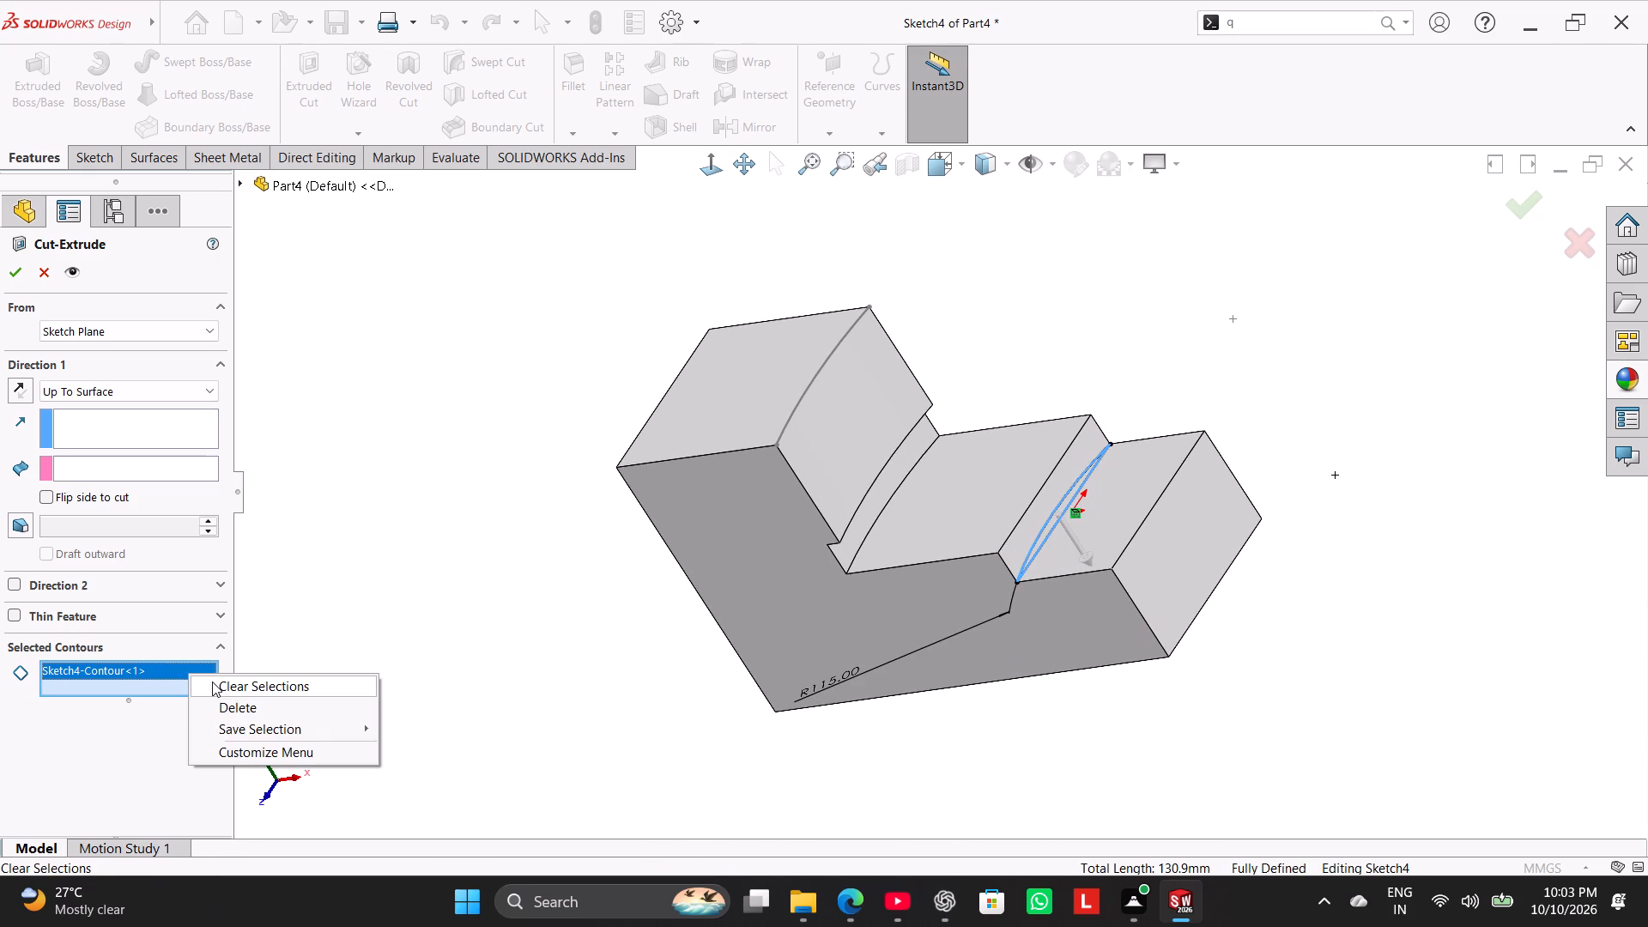
pyautogui.click(229, 682)
pyautogui.moveTo(1145, 548); pyautogui.dragTo(1185, 593, button='middle')
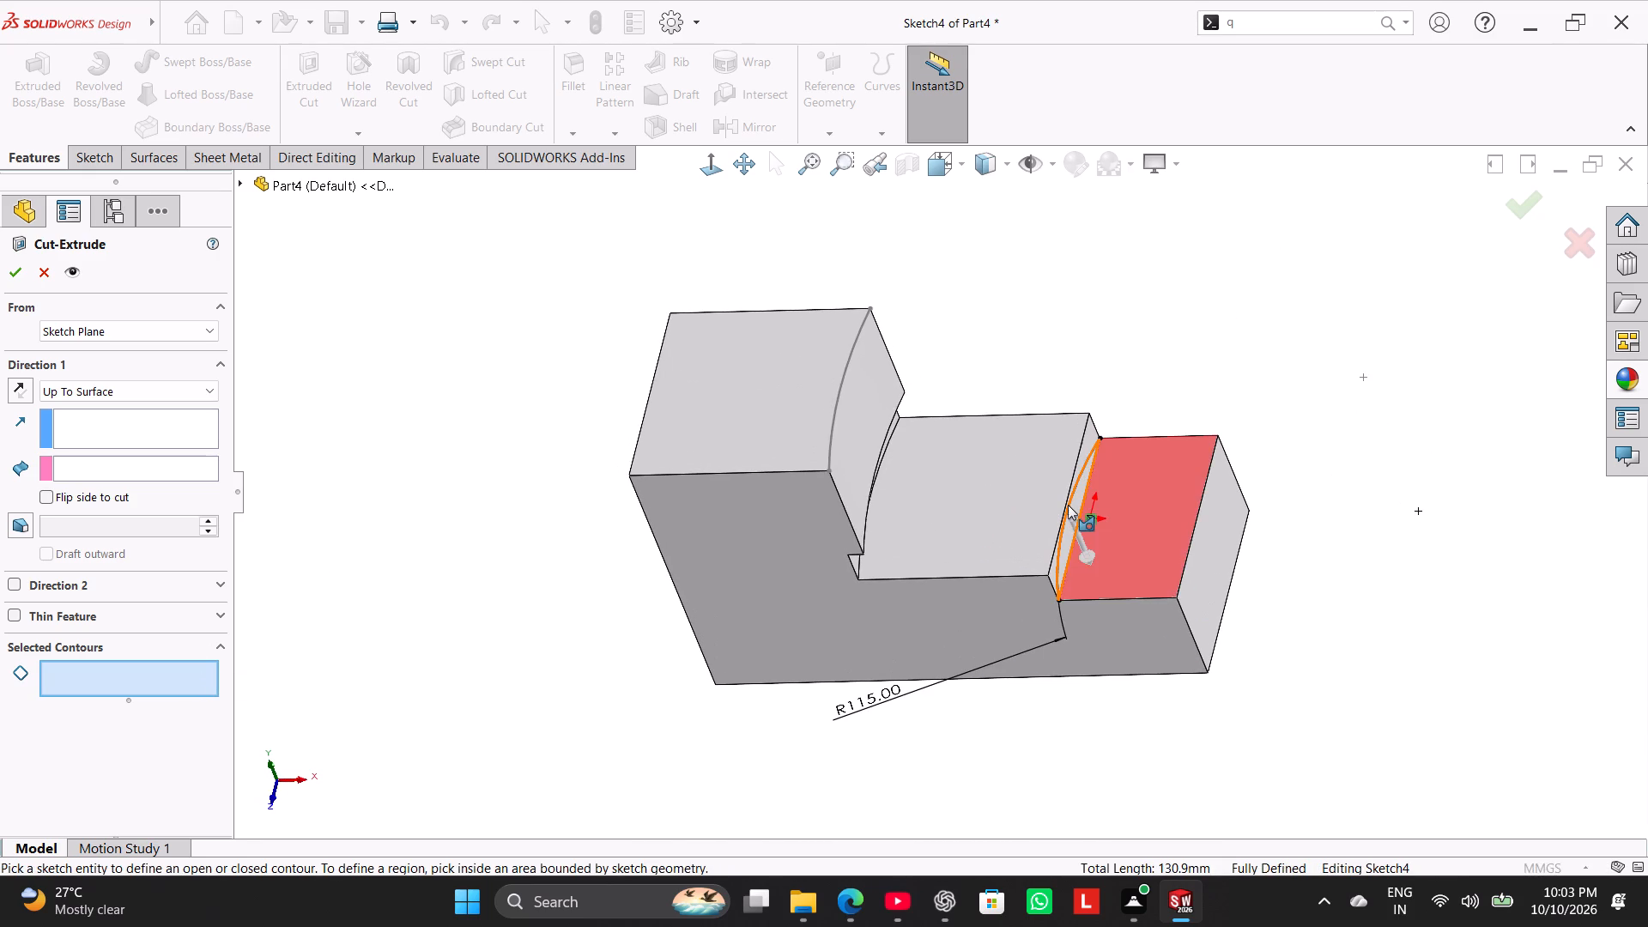
pyautogui.click(1068, 505)
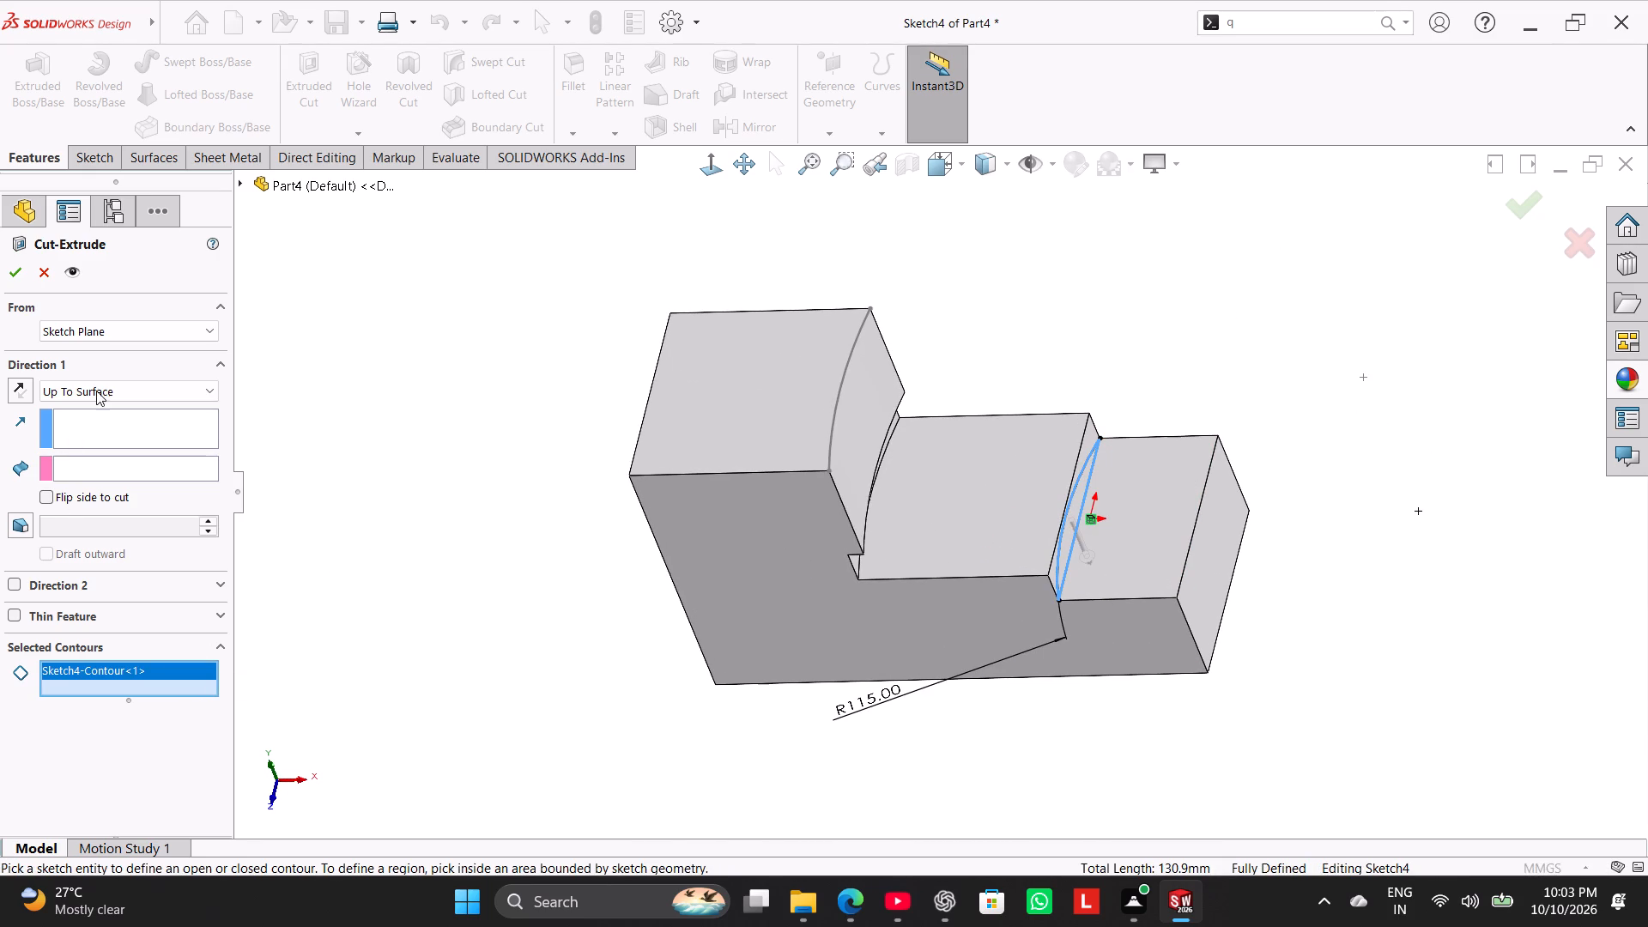
# Reverse the cut direction, end it Up To Surface at the middle step's top face, and complete the arc cut.
pyautogui.click(100, 390)
pyautogui.click(105, 413)
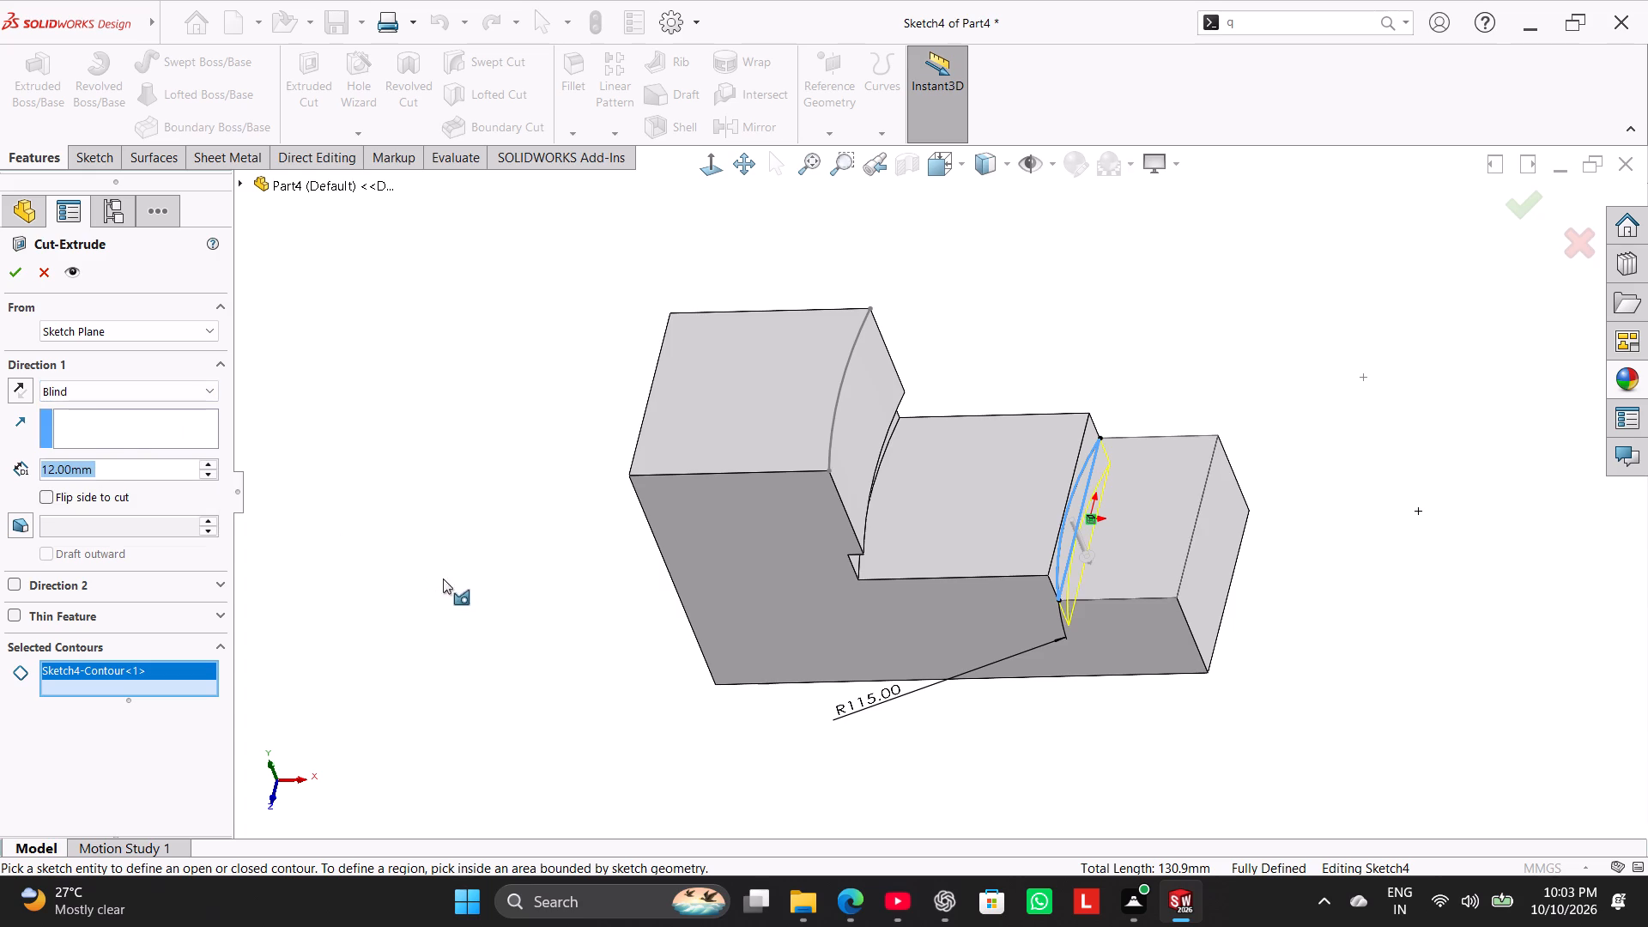
pyautogui.moveTo(441, 562); pyautogui.dragTo(380, 470, button='middle')
pyautogui.click(23, 386)
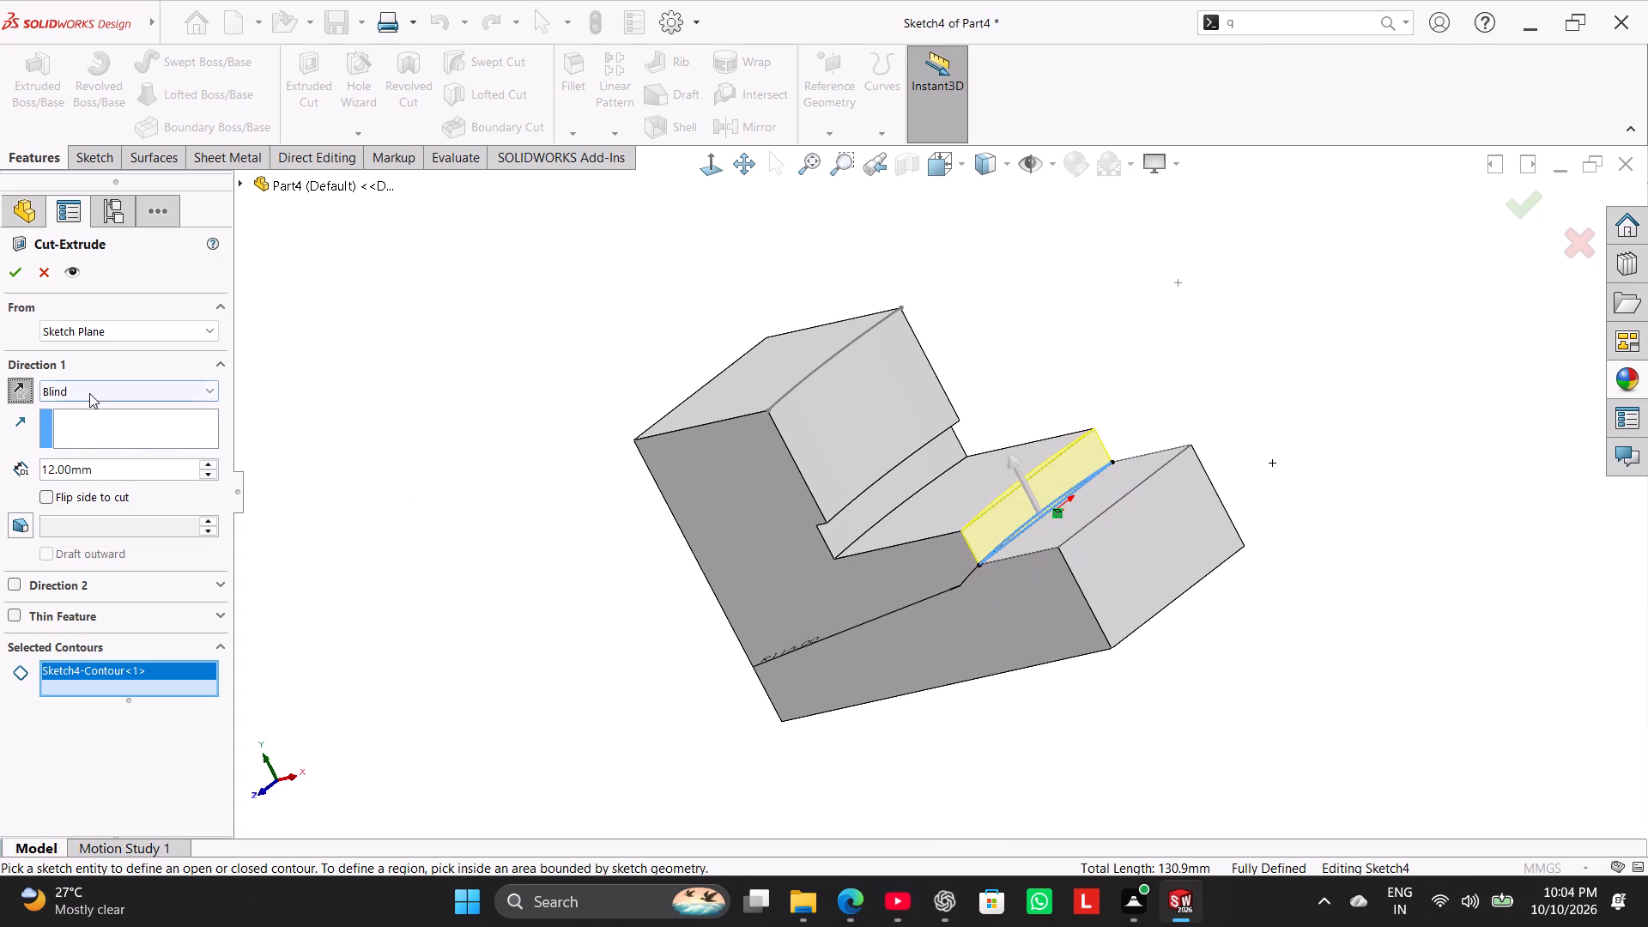
pyautogui.click(103, 392)
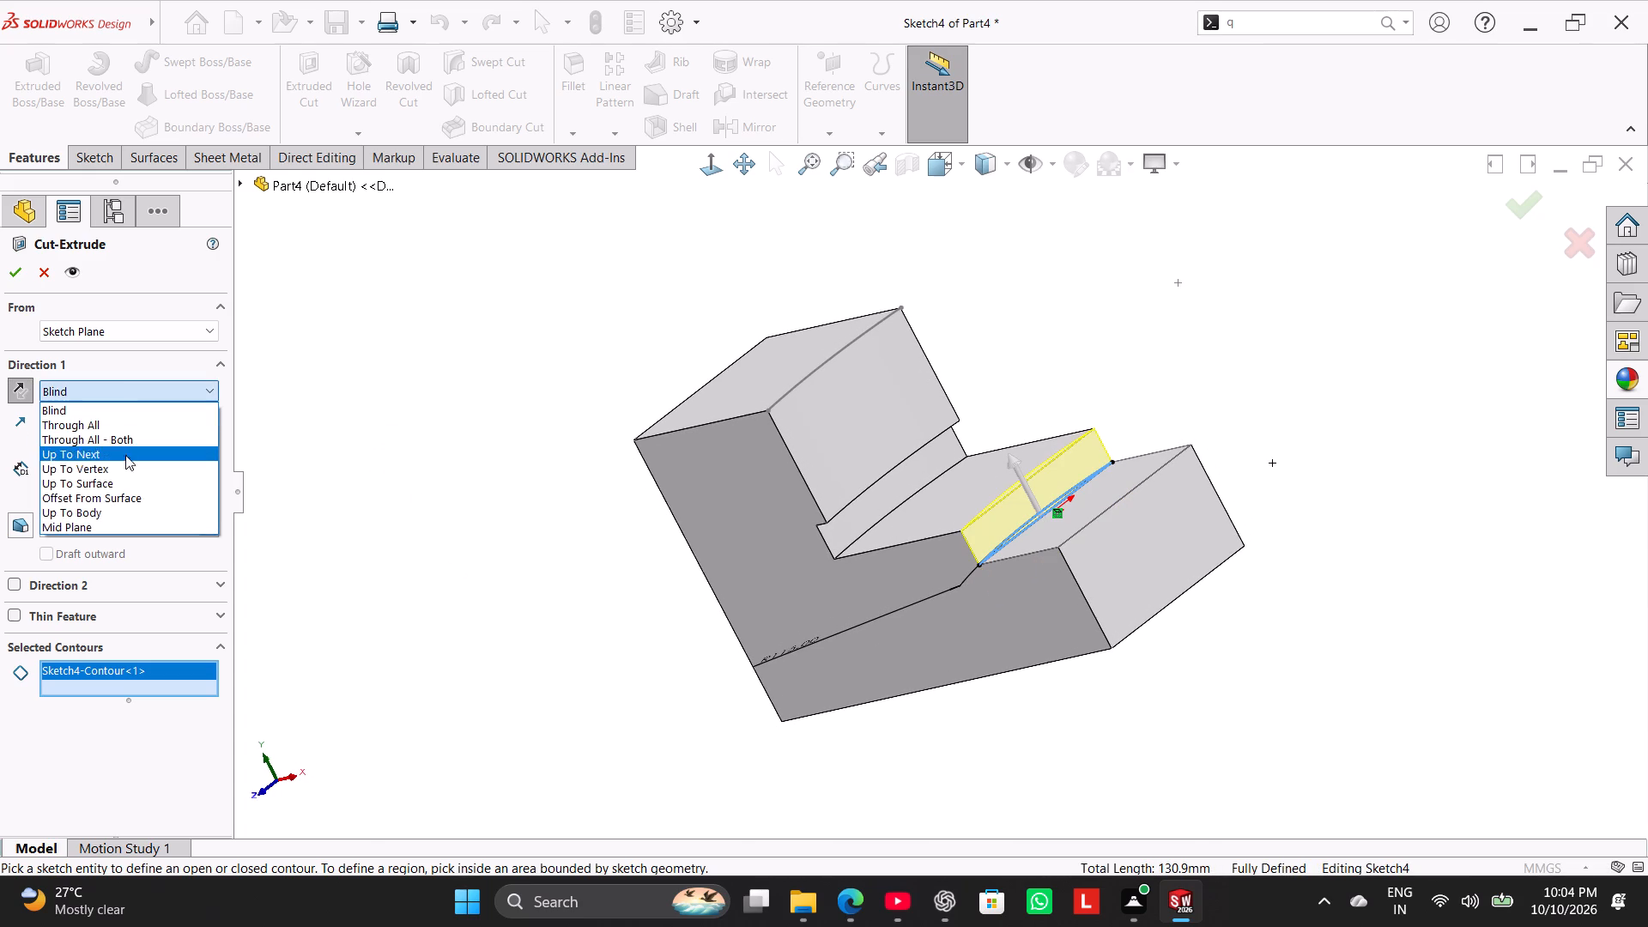
pyautogui.click(128, 482)
pyautogui.moveTo(1015, 396); pyautogui.dragTo(1021, 404, button='middle')
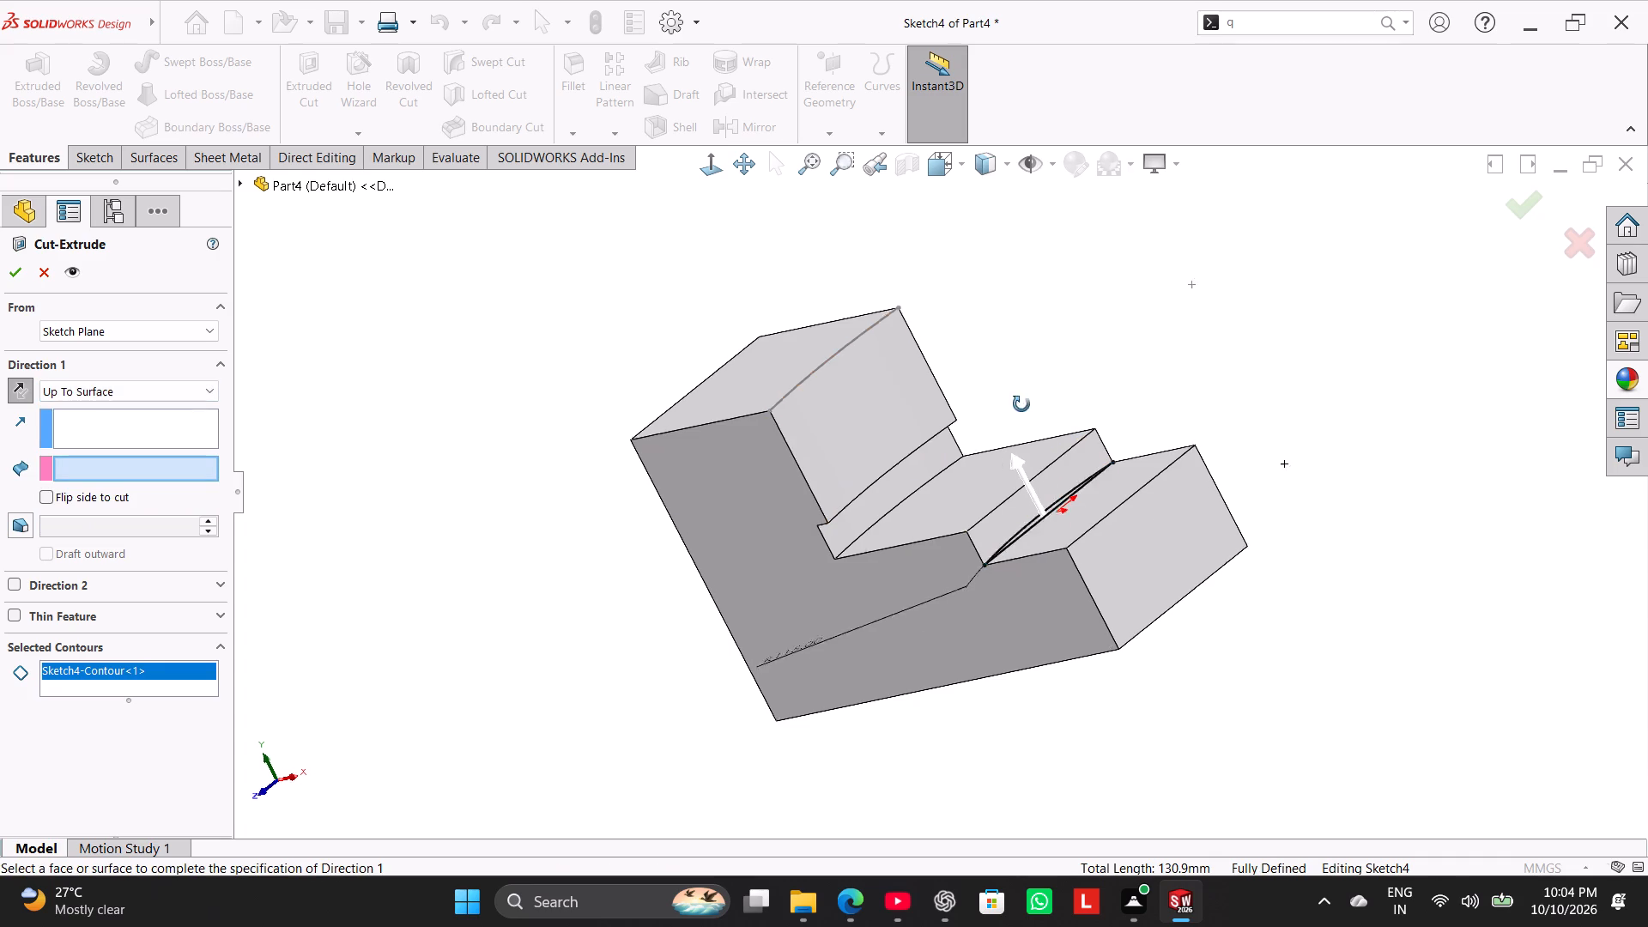
pyautogui.moveTo(1021, 404); pyautogui.dragTo(1038, 453, button='middle')
pyautogui.click(997, 516)
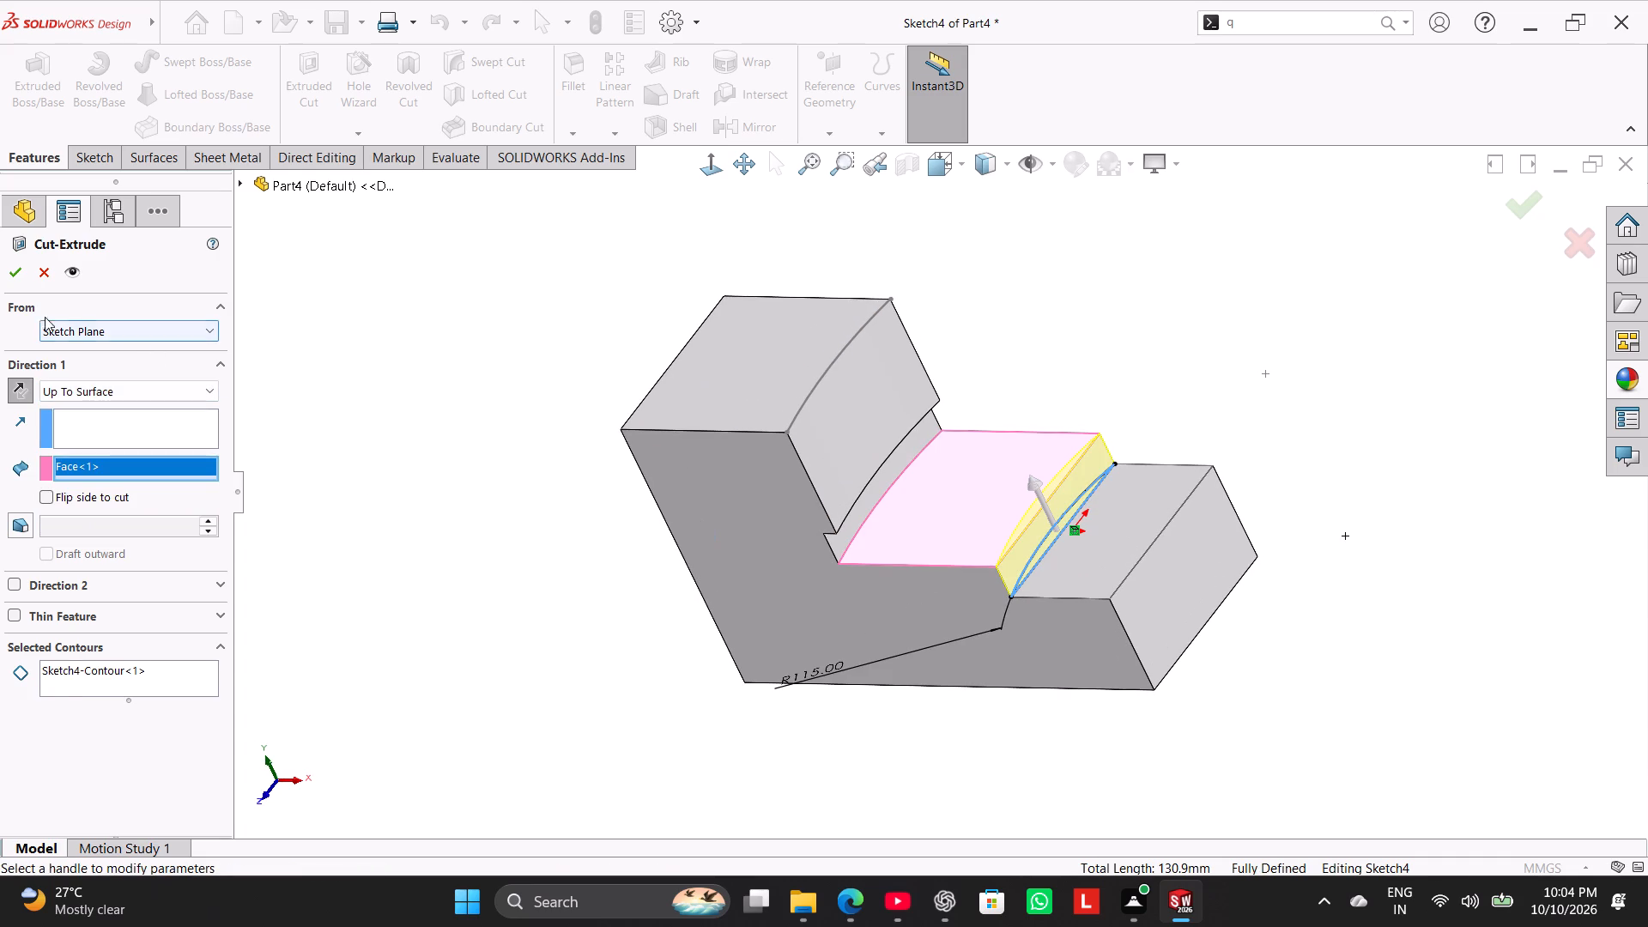
pyautogui.click(18, 270)
pyautogui.click(434, 426)
pyautogui.moveTo(524, 497); pyautogui.dragTo(582, 568, button='middle')
pyautogui.moveTo(487, 594); pyautogui.dragTo(544, 521, button='right')
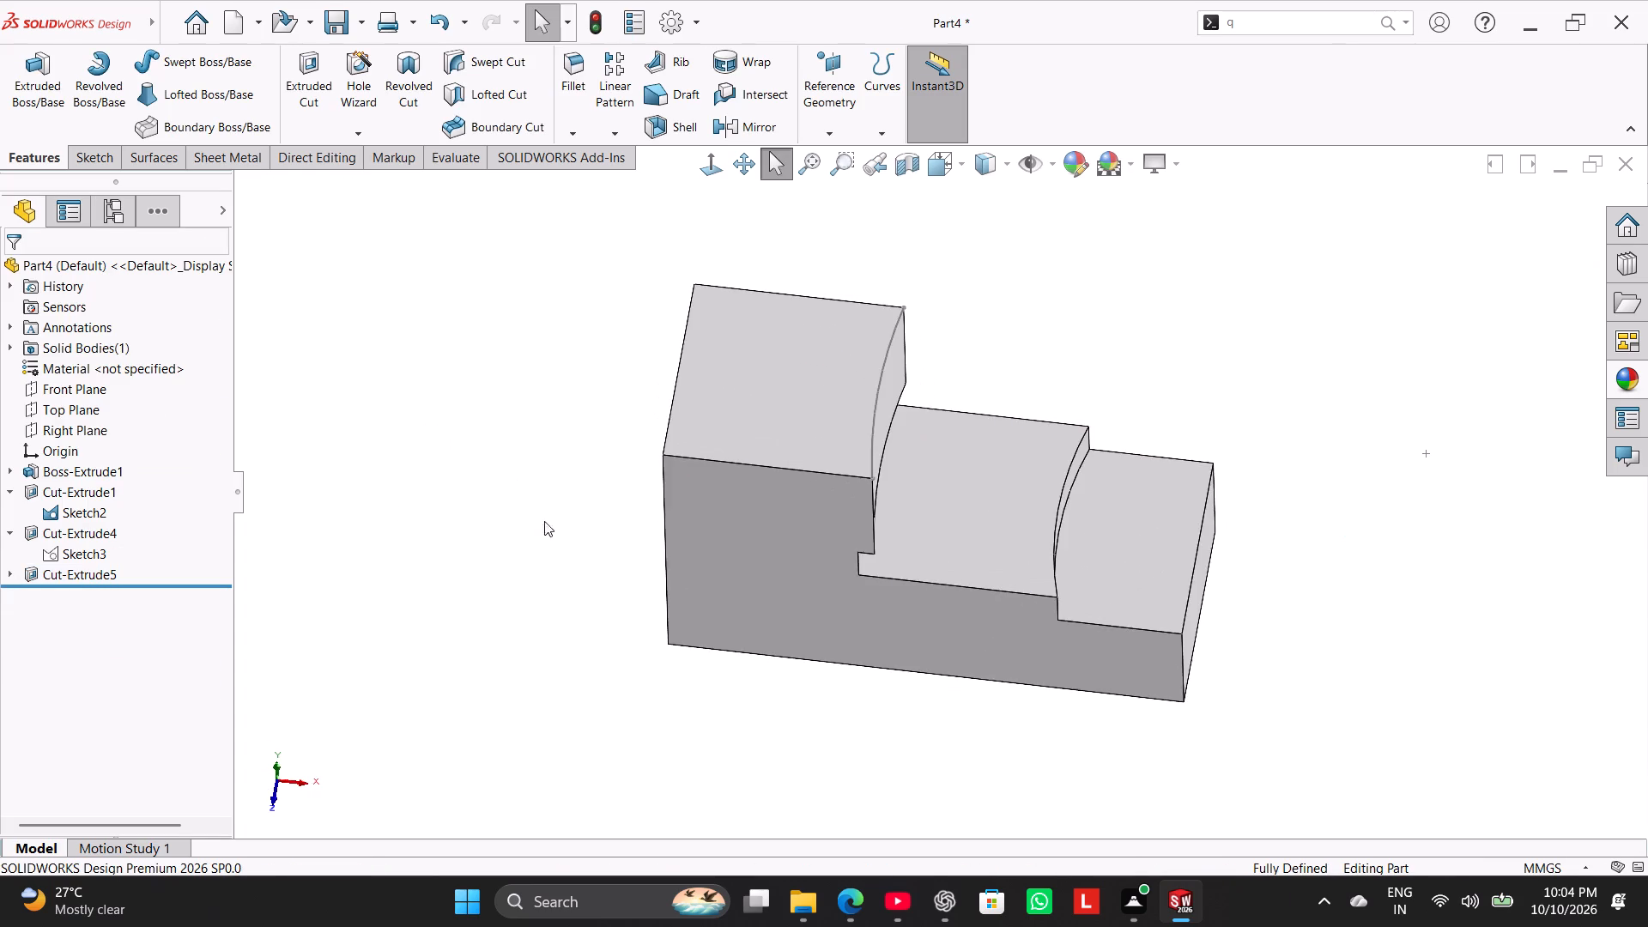
pyautogui.moveTo(544, 521); pyautogui.dragTo(639, 445, button='right')
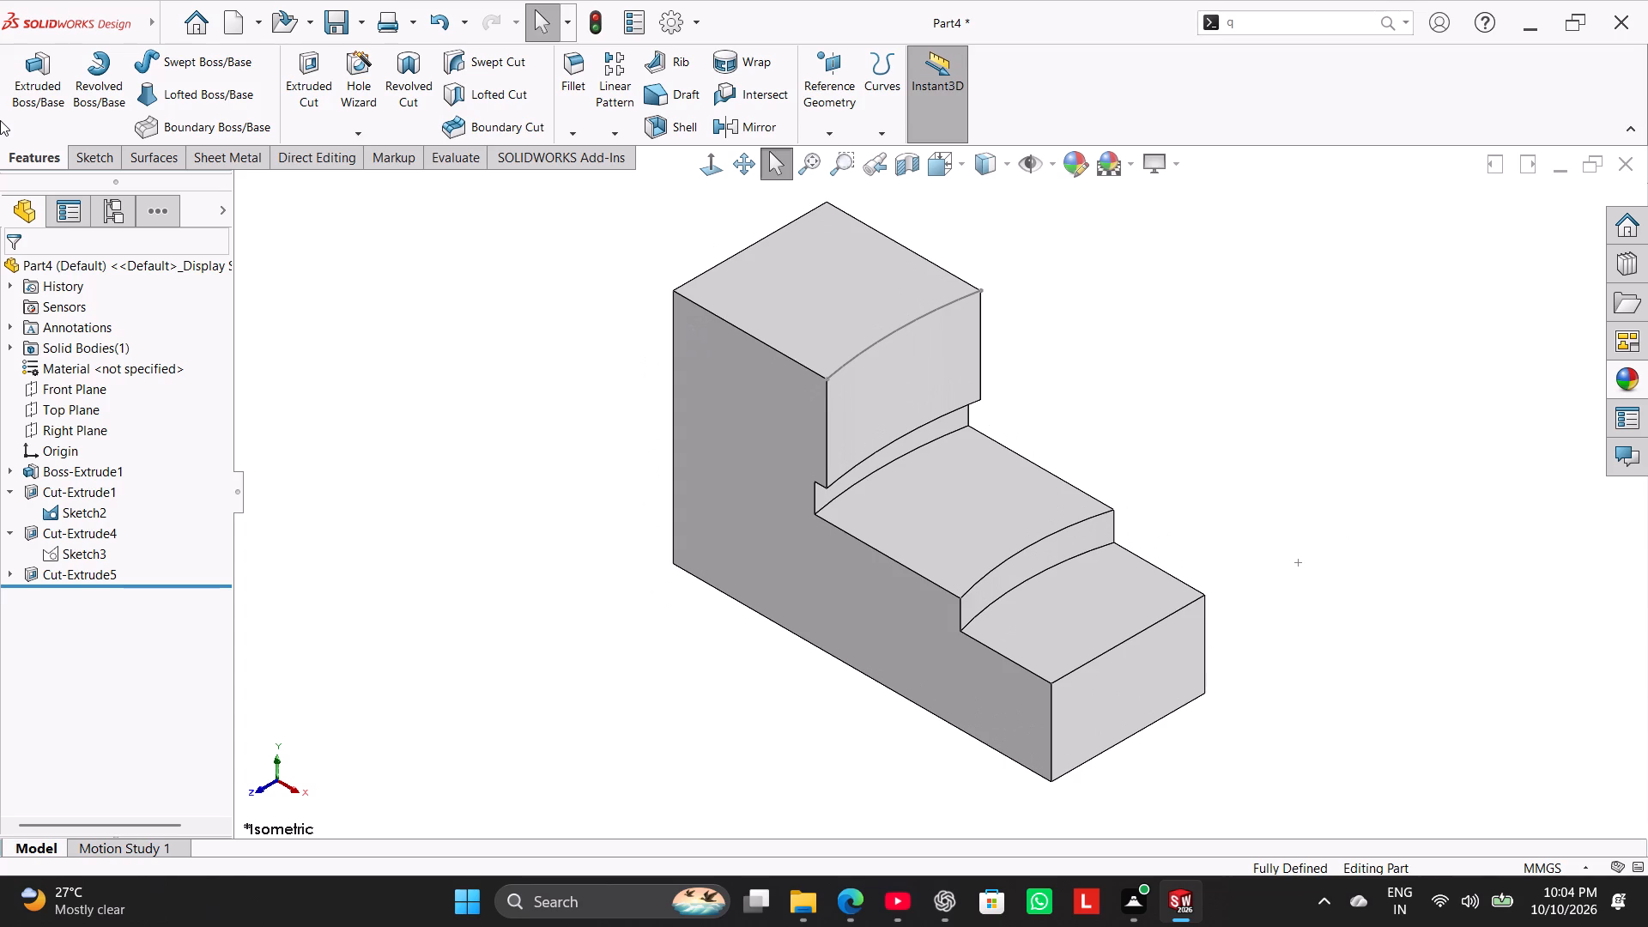
pyautogui.click(1186, 354)
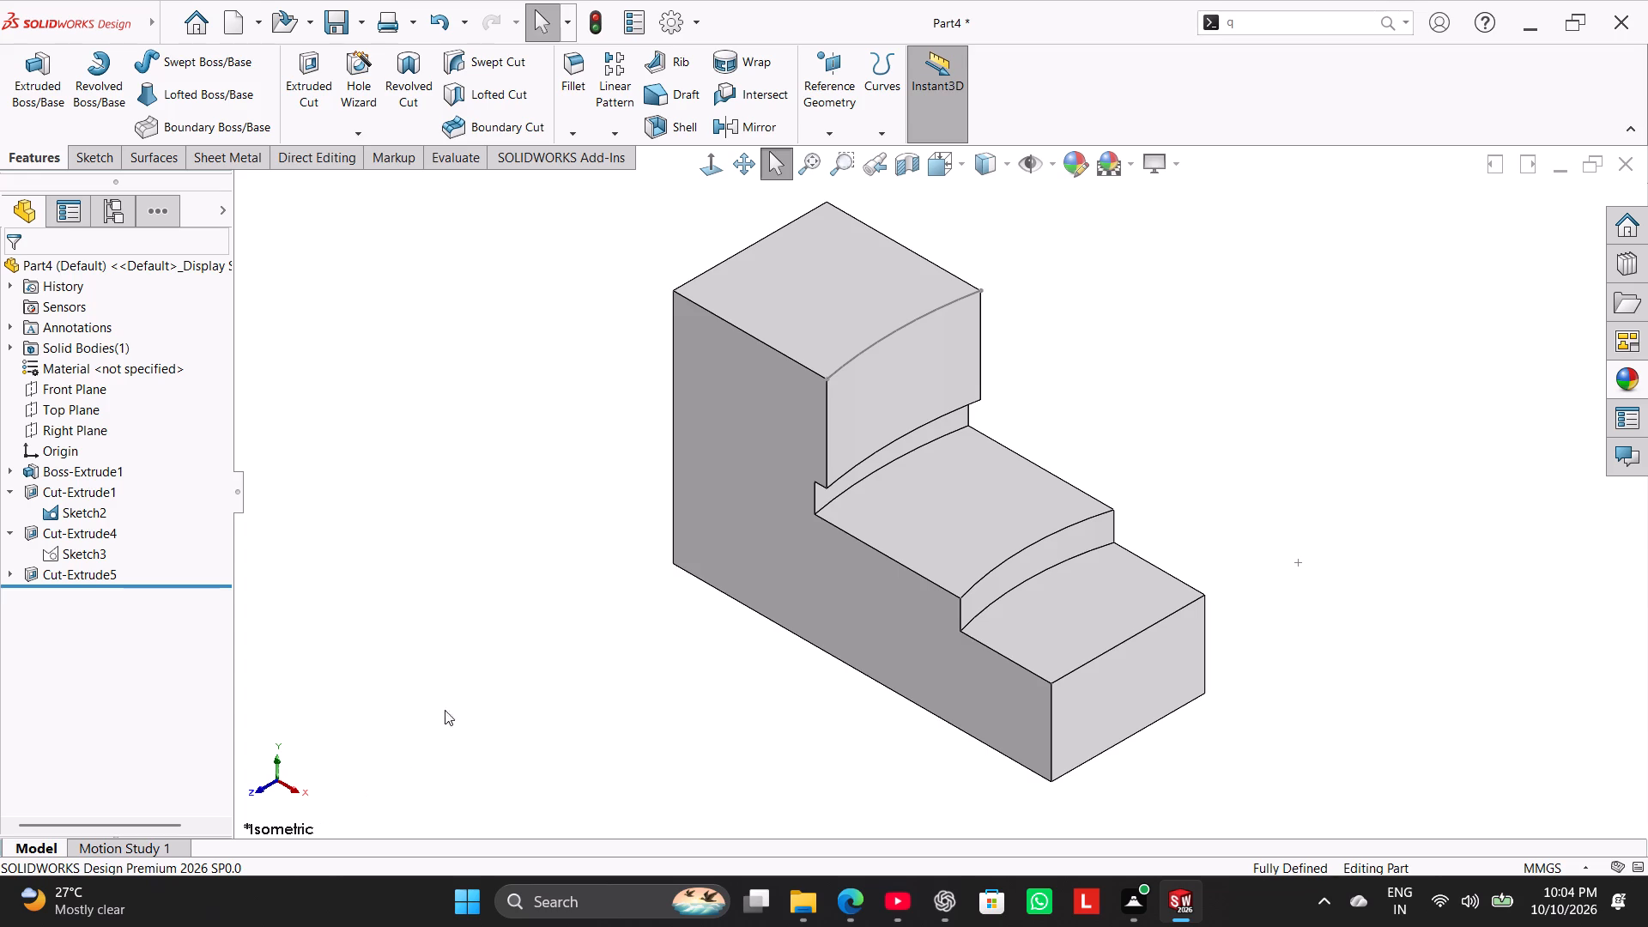
# Sketch a closed right triangle about 18 mm wide and 21 mm high on the stepped side face, at the tallest block's outer top corner.
pyautogui.rightClick(730, 421)
pyautogui.click(774, 401)
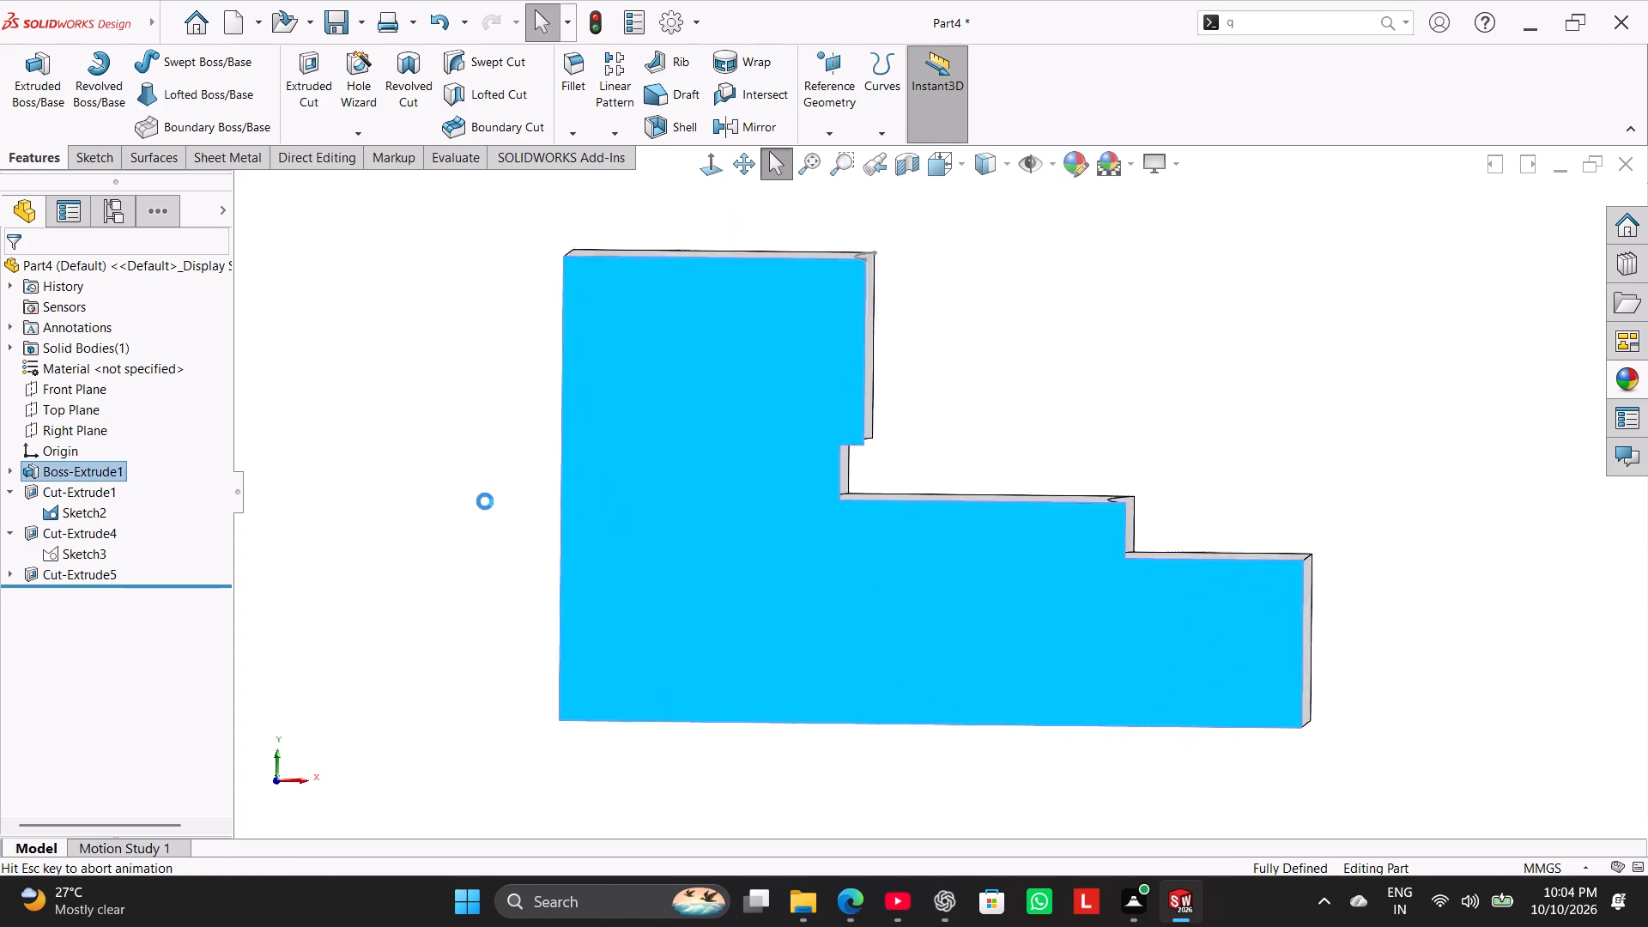
pyautogui.click(484, 500)
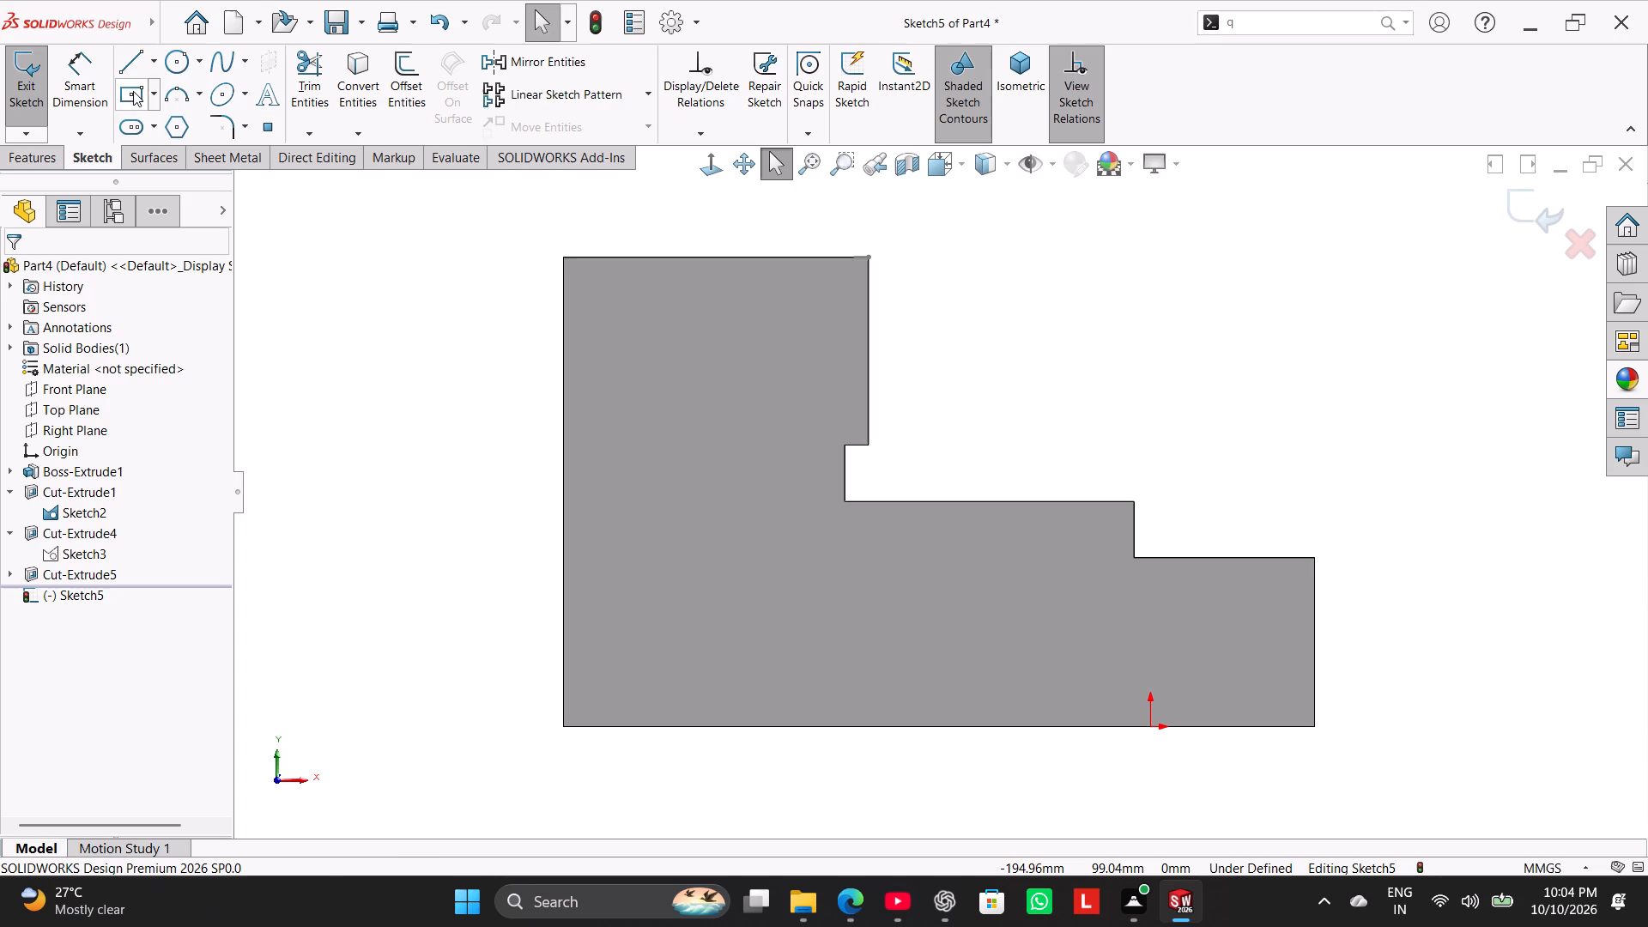
pyautogui.click(125, 52)
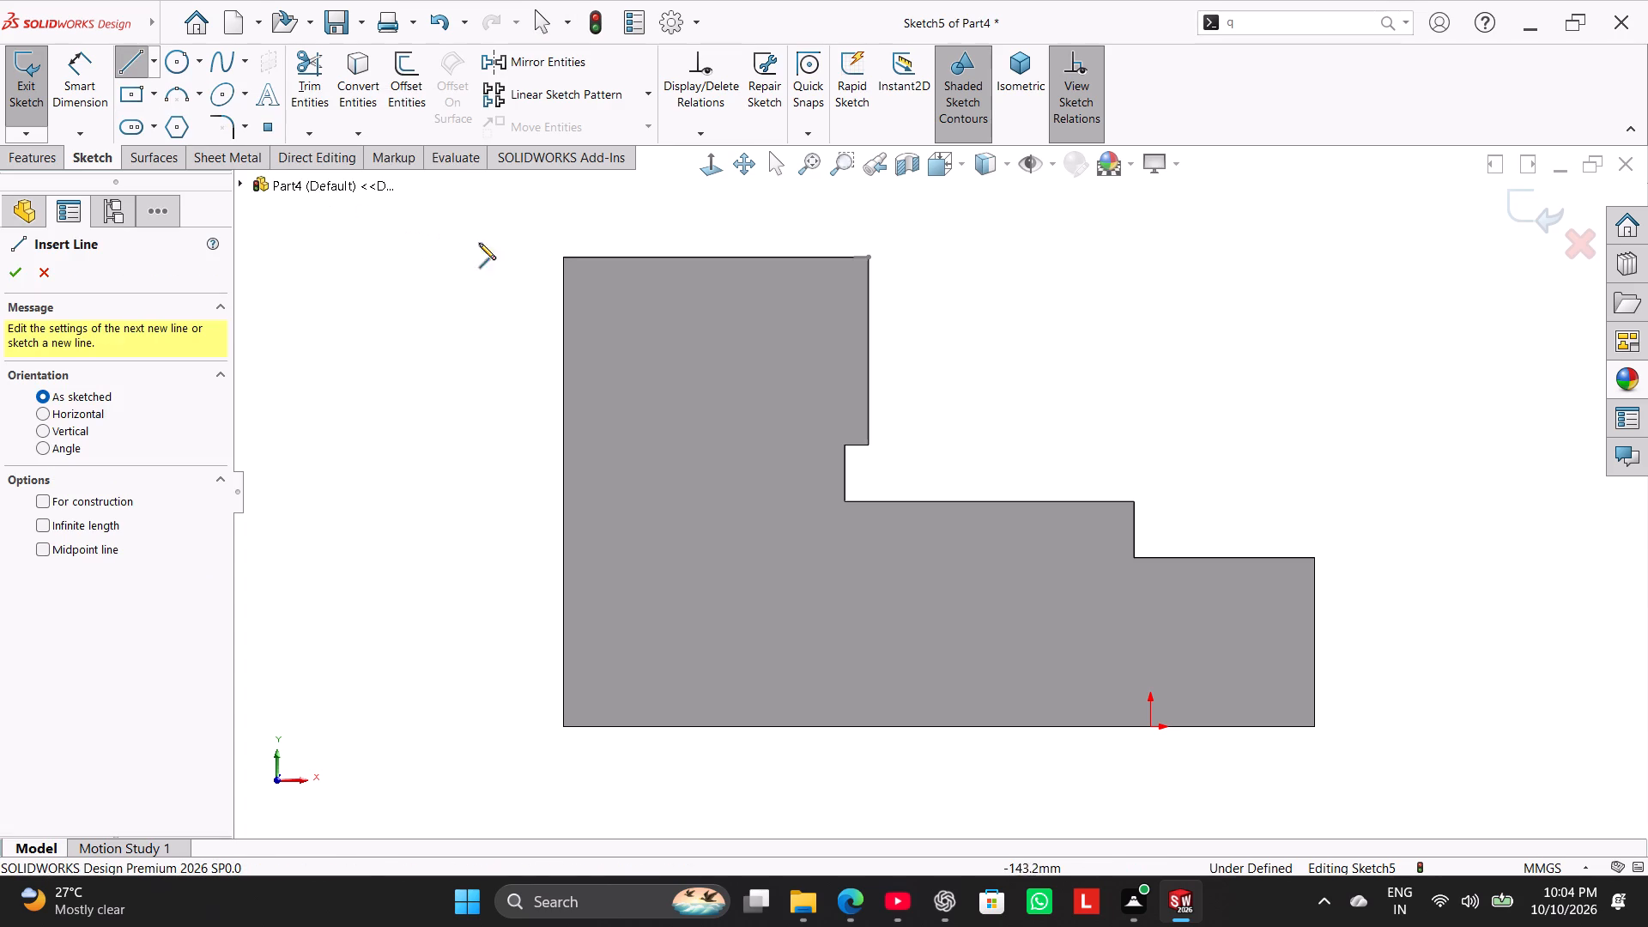
pyautogui.click(564, 258)
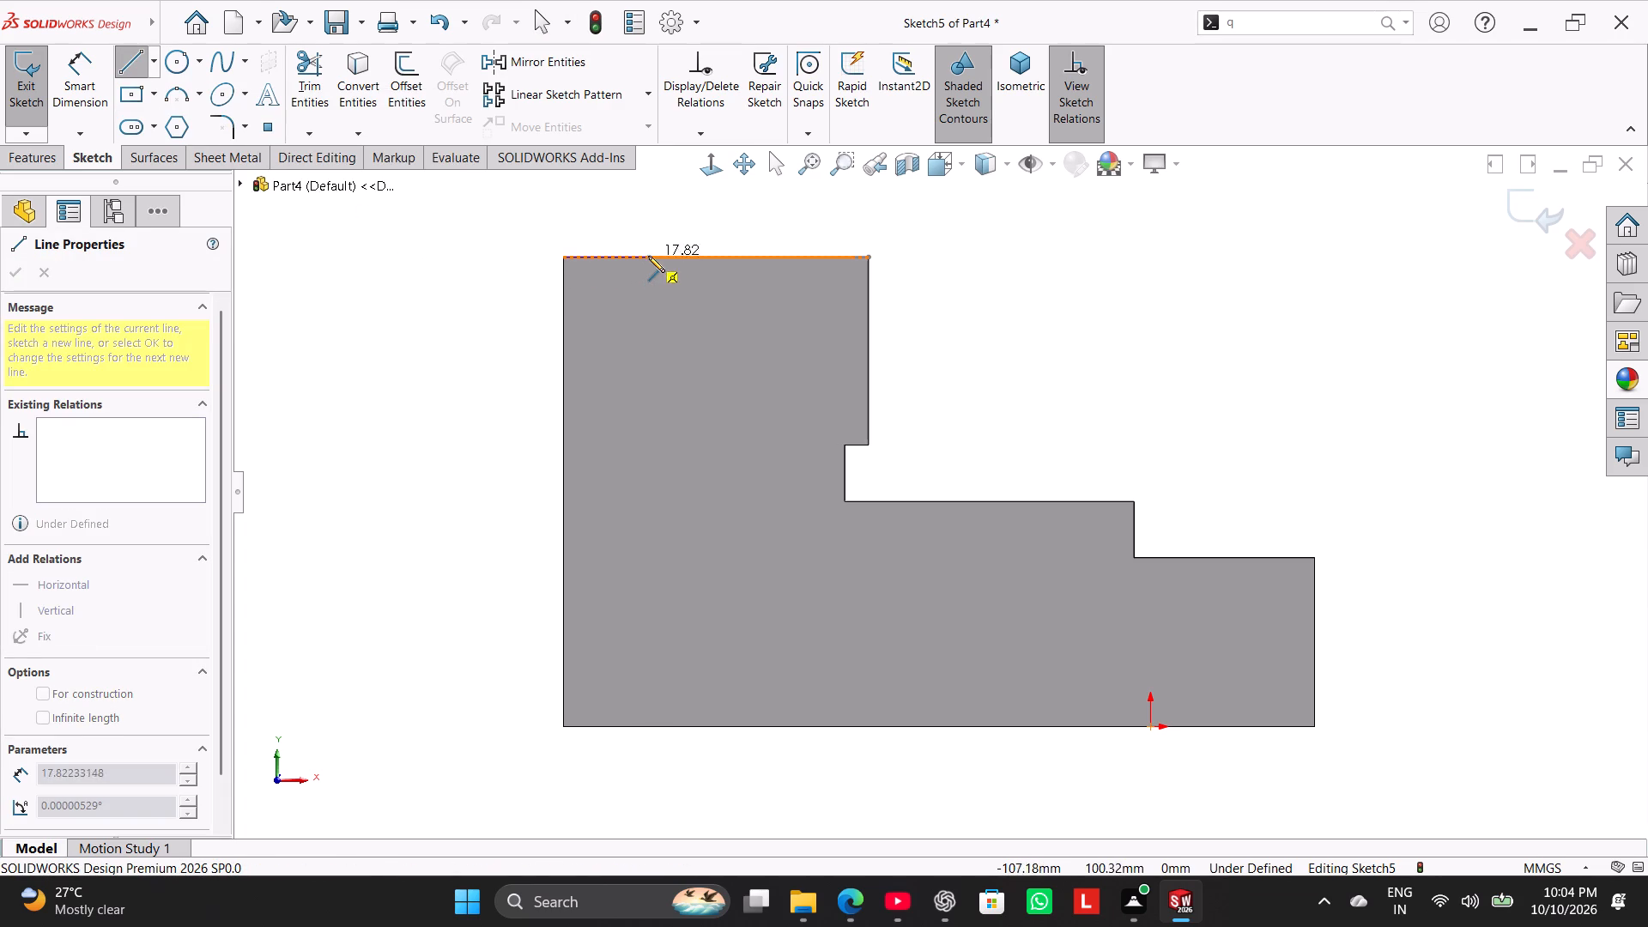
pyautogui.click(650, 253)
pyautogui.click(563, 354)
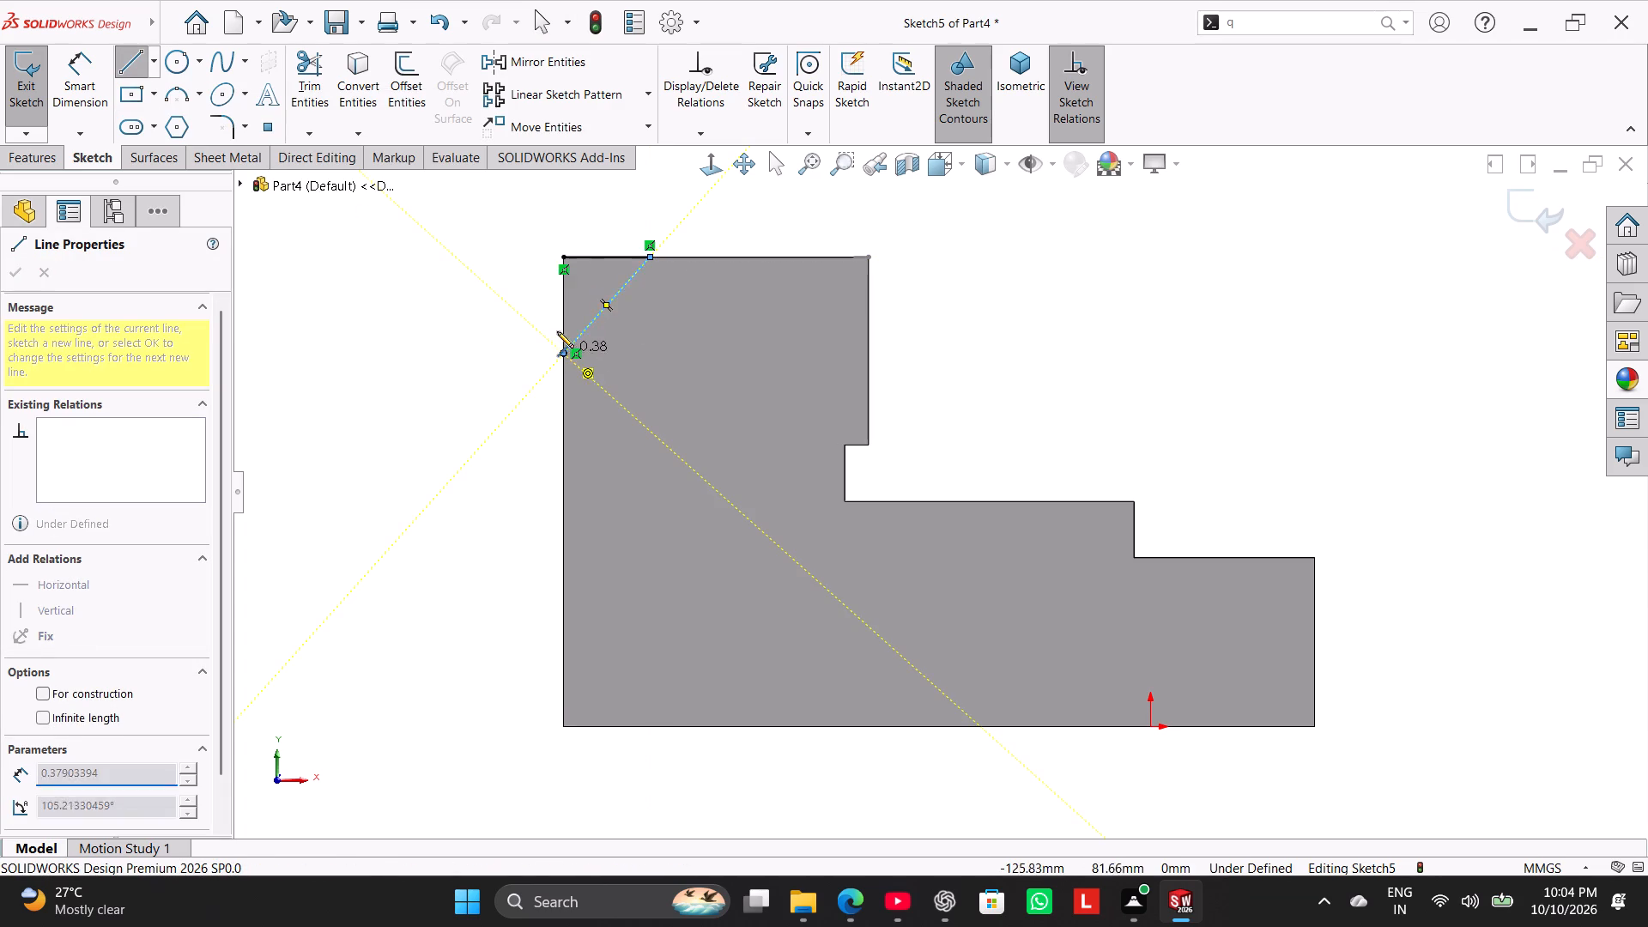
pyautogui.click(563, 261)
pyautogui.rightClick(488, 282)
pyautogui.click(524, 300)
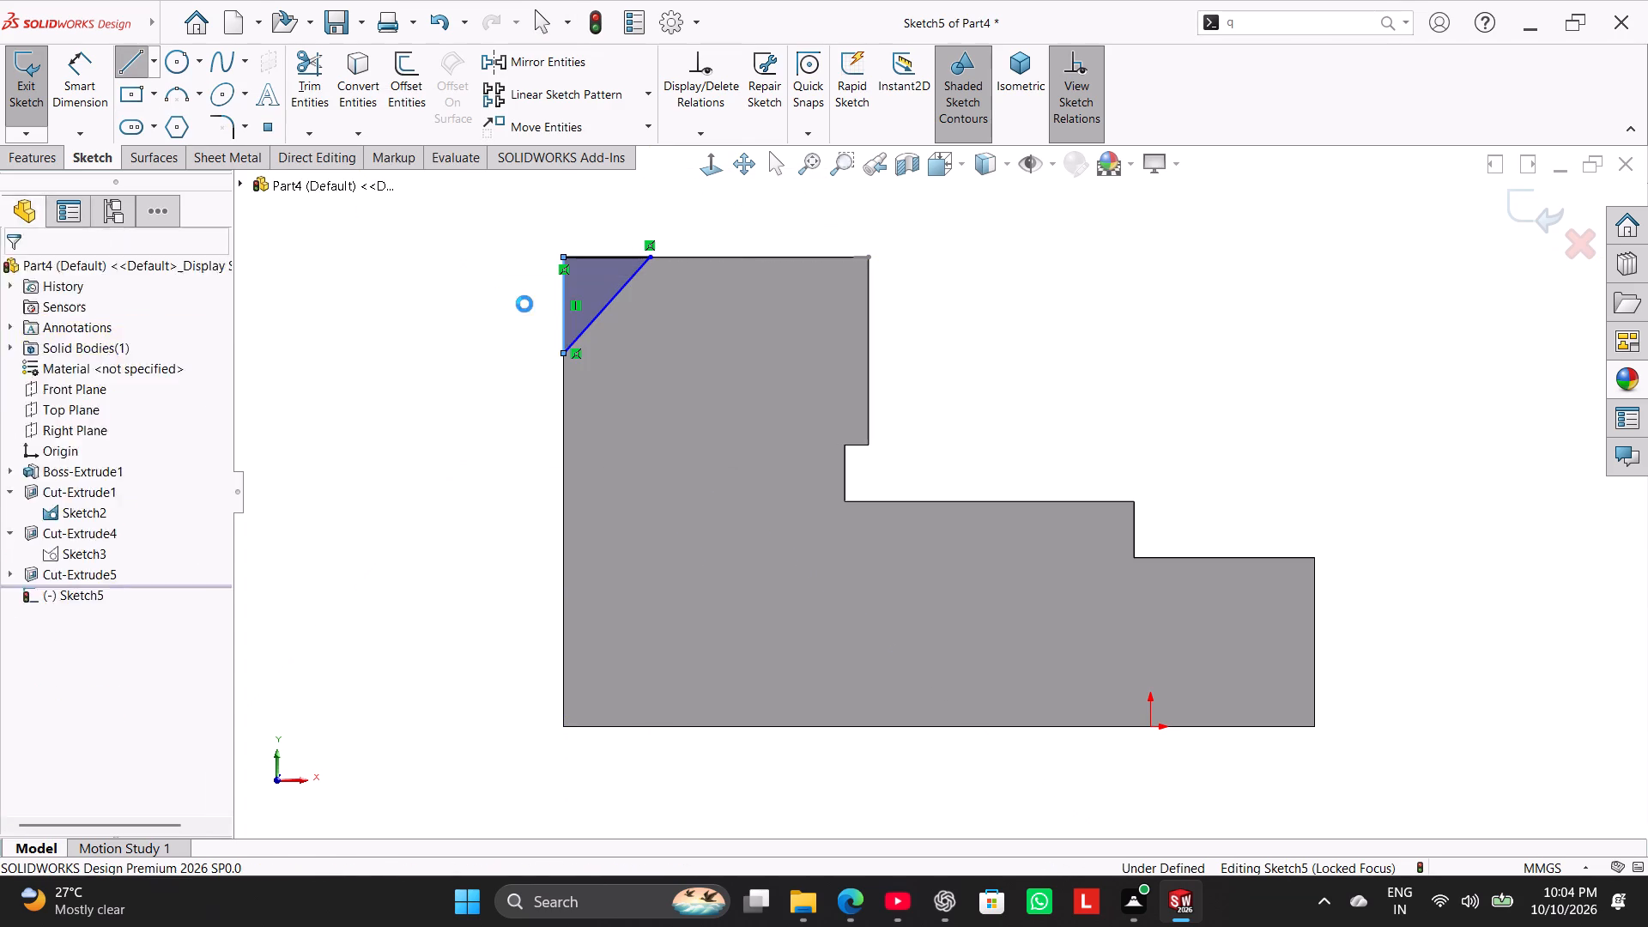
# Dimension the triangle with a 25 mm vertical side and a 30° angle between that side and the sloping line.
pyautogui.click(87, 86)
pyautogui.scroll(-3, 456, 300)
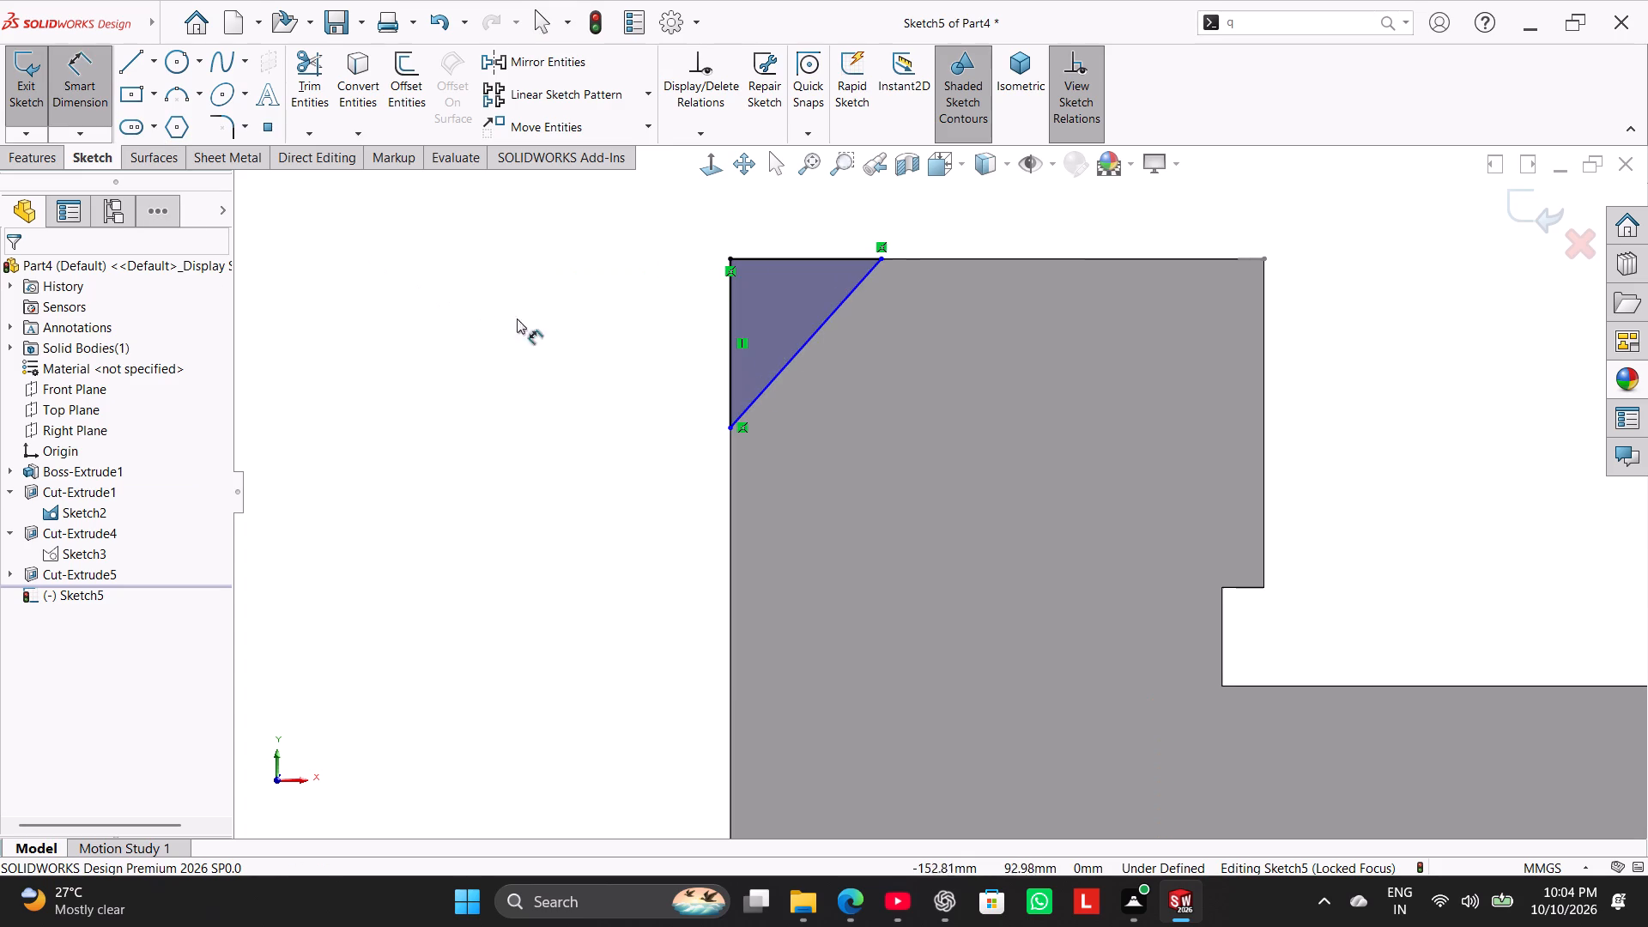
pyautogui.click(725, 368)
pyautogui.click(645, 347)
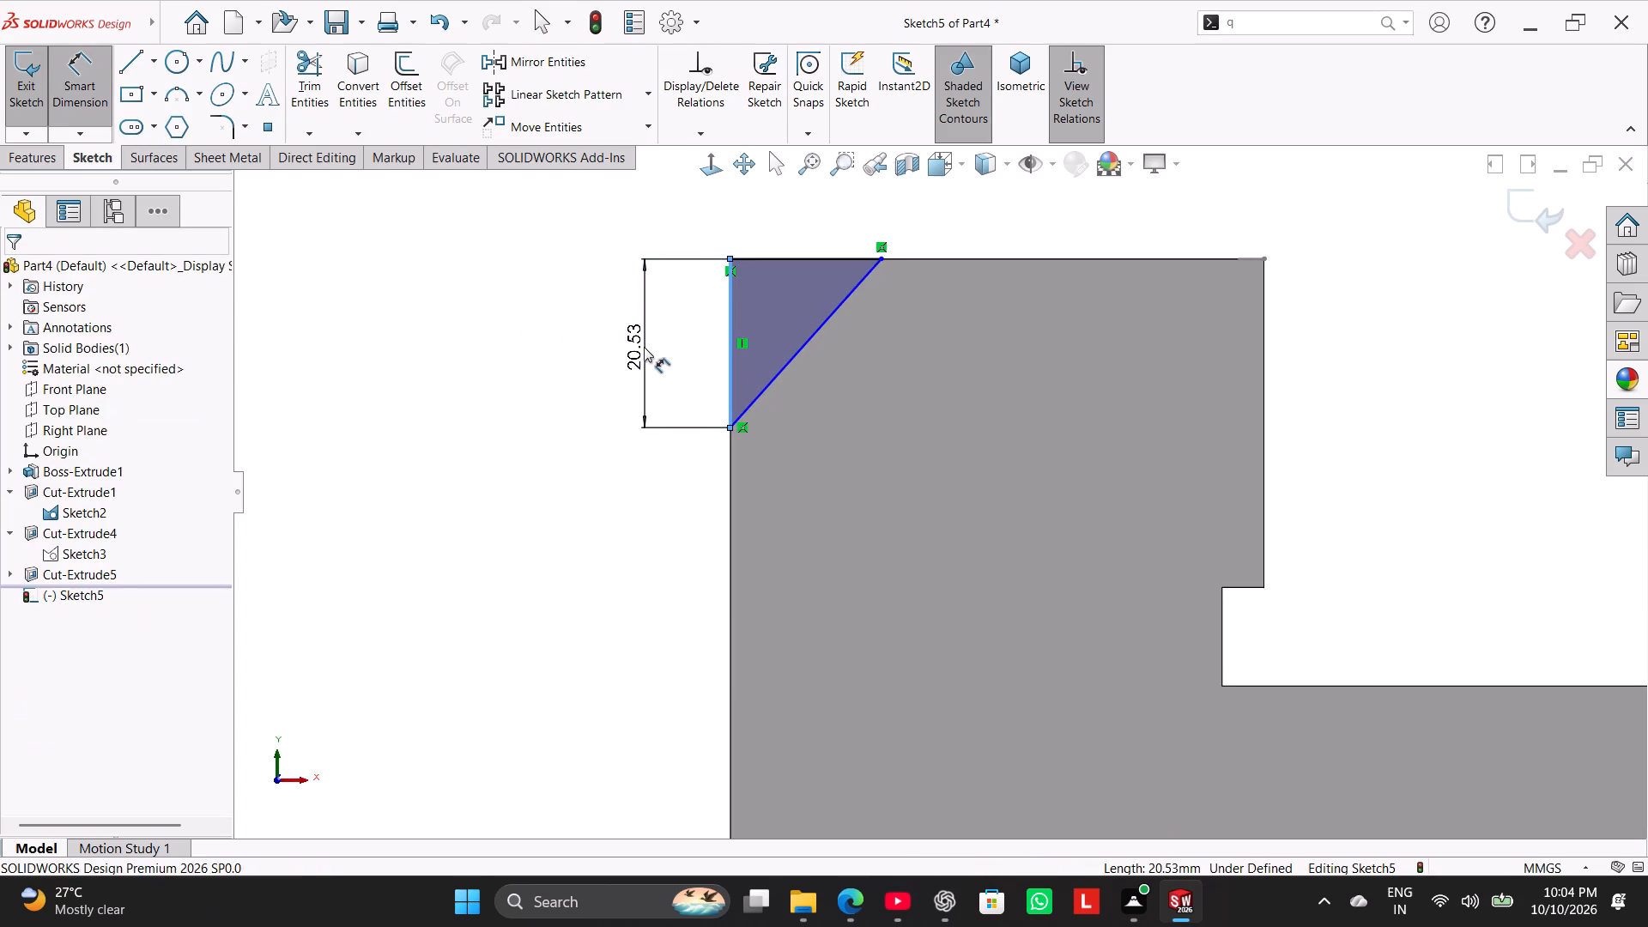
pyautogui.press('2')
pyautogui.press('5')
pyautogui.press('Return')
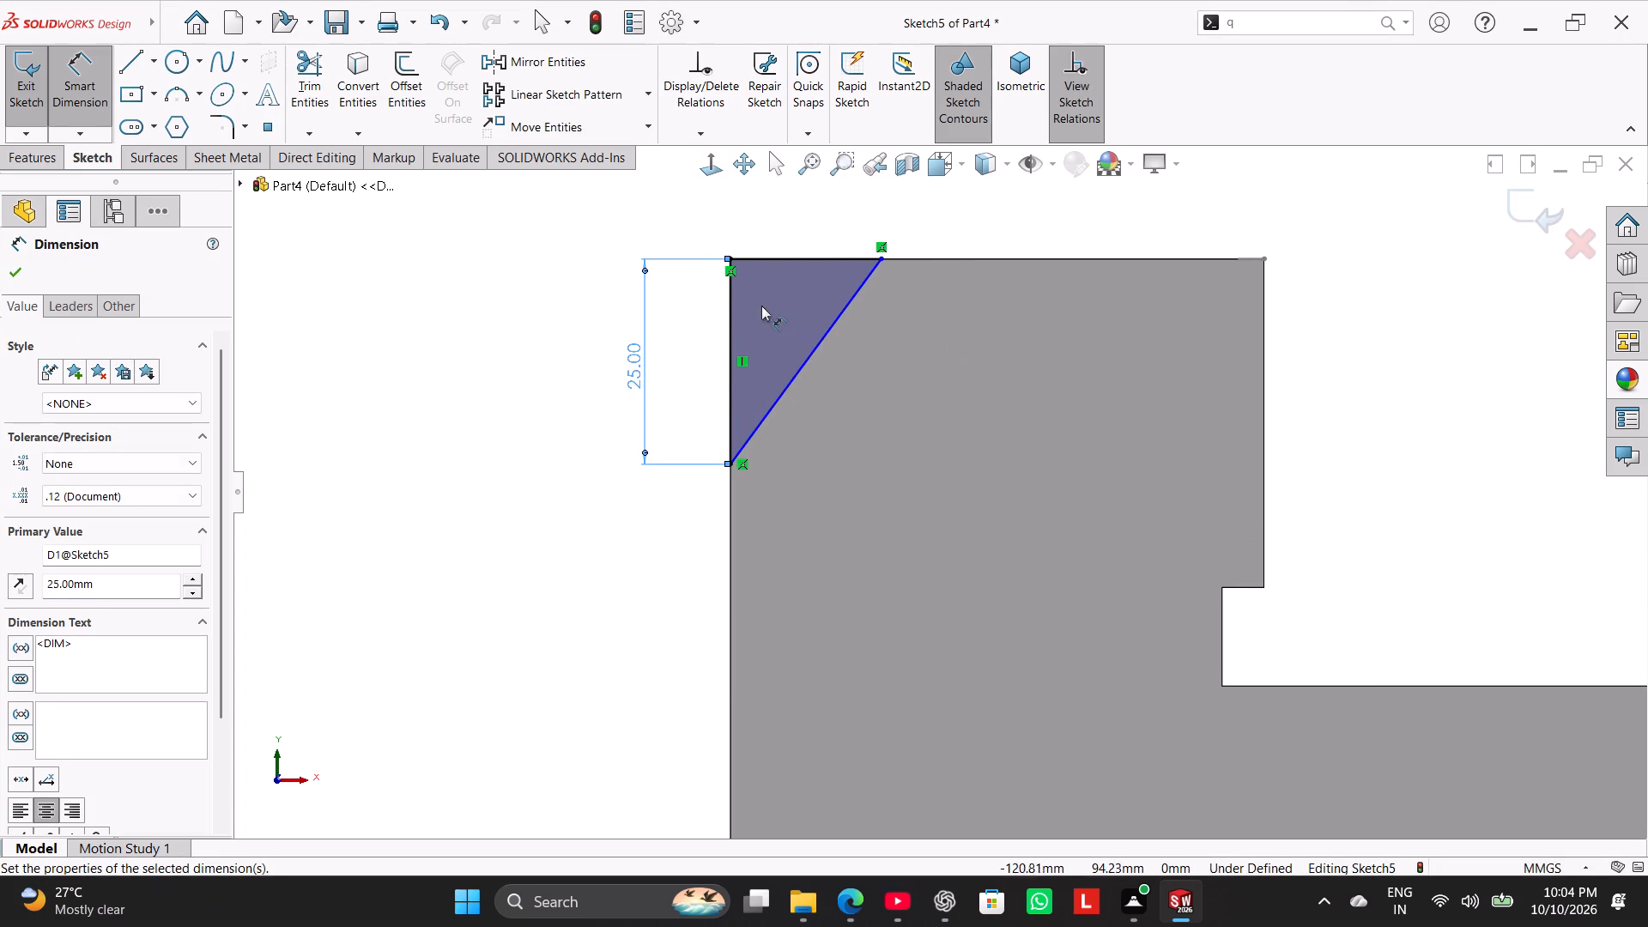
pyautogui.click(730, 301)
pyautogui.click(827, 330)
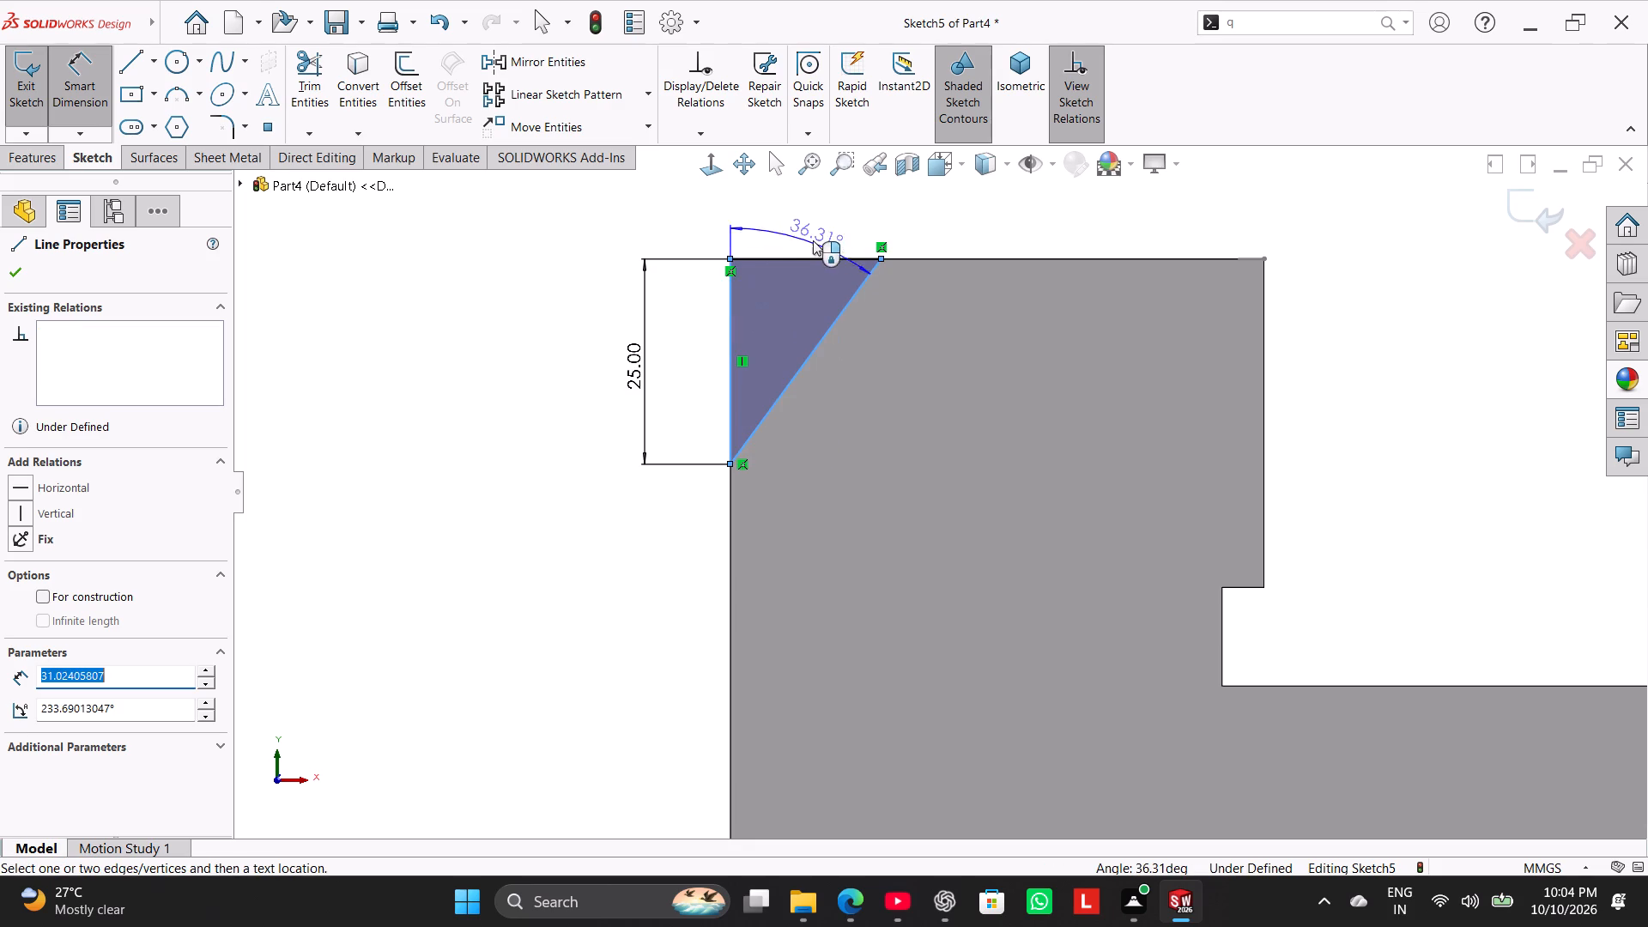
pyautogui.click(818, 227)
pyautogui.write('30')
pyautogui.press('Return')
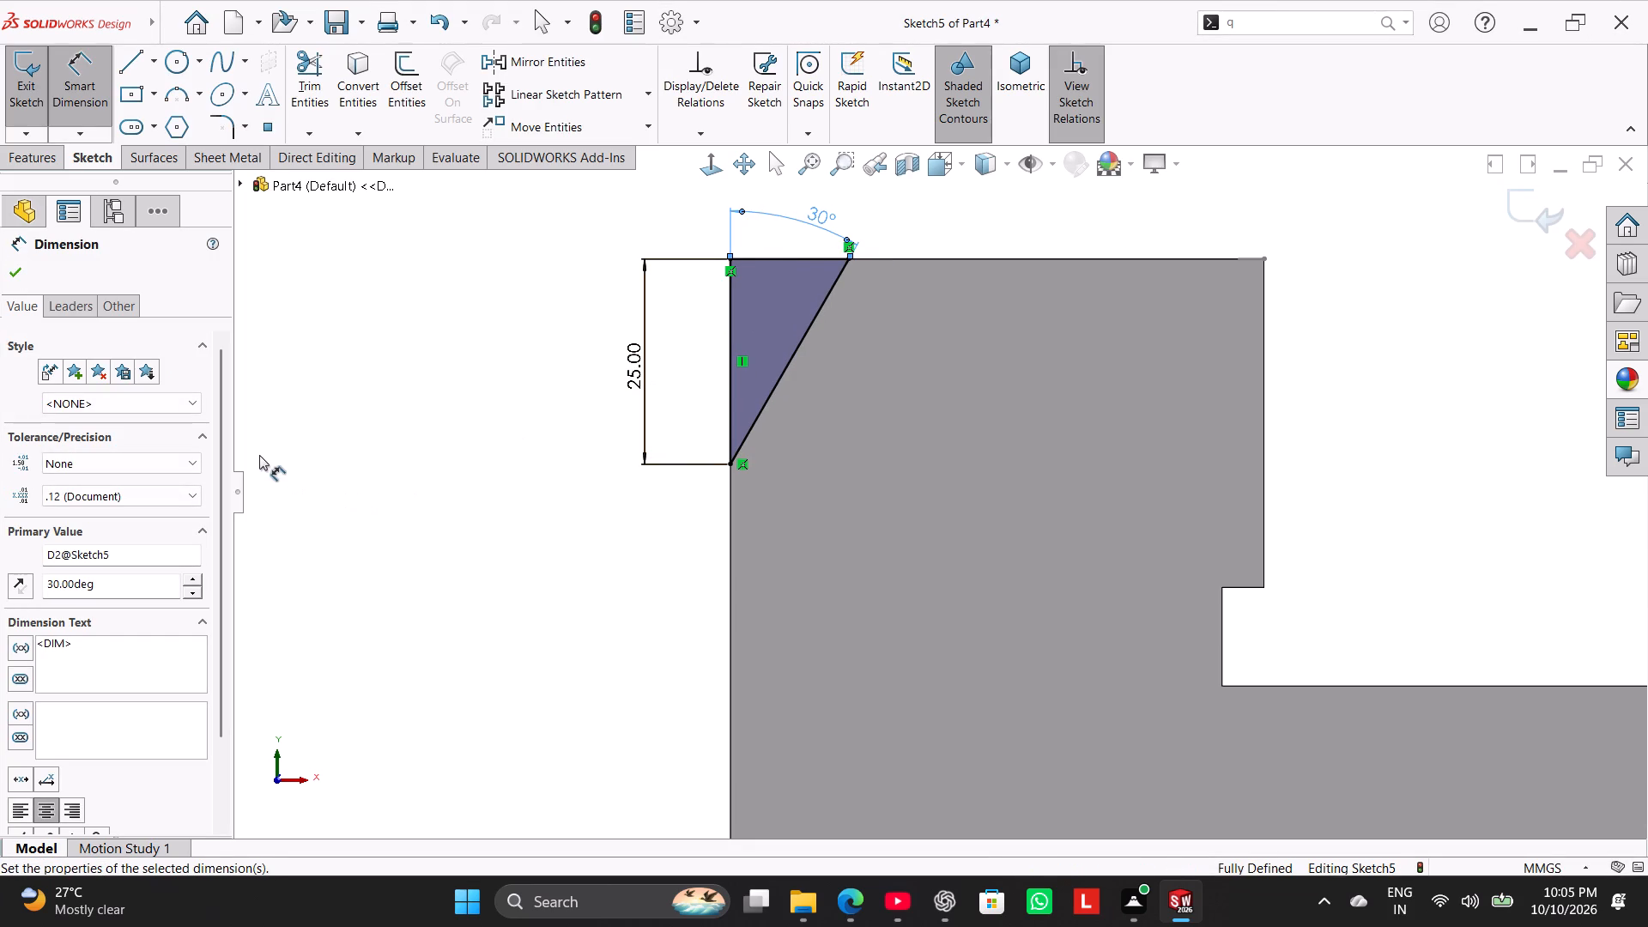
pyautogui.rightClick(312, 393)
pyautogui.click(364, 444)
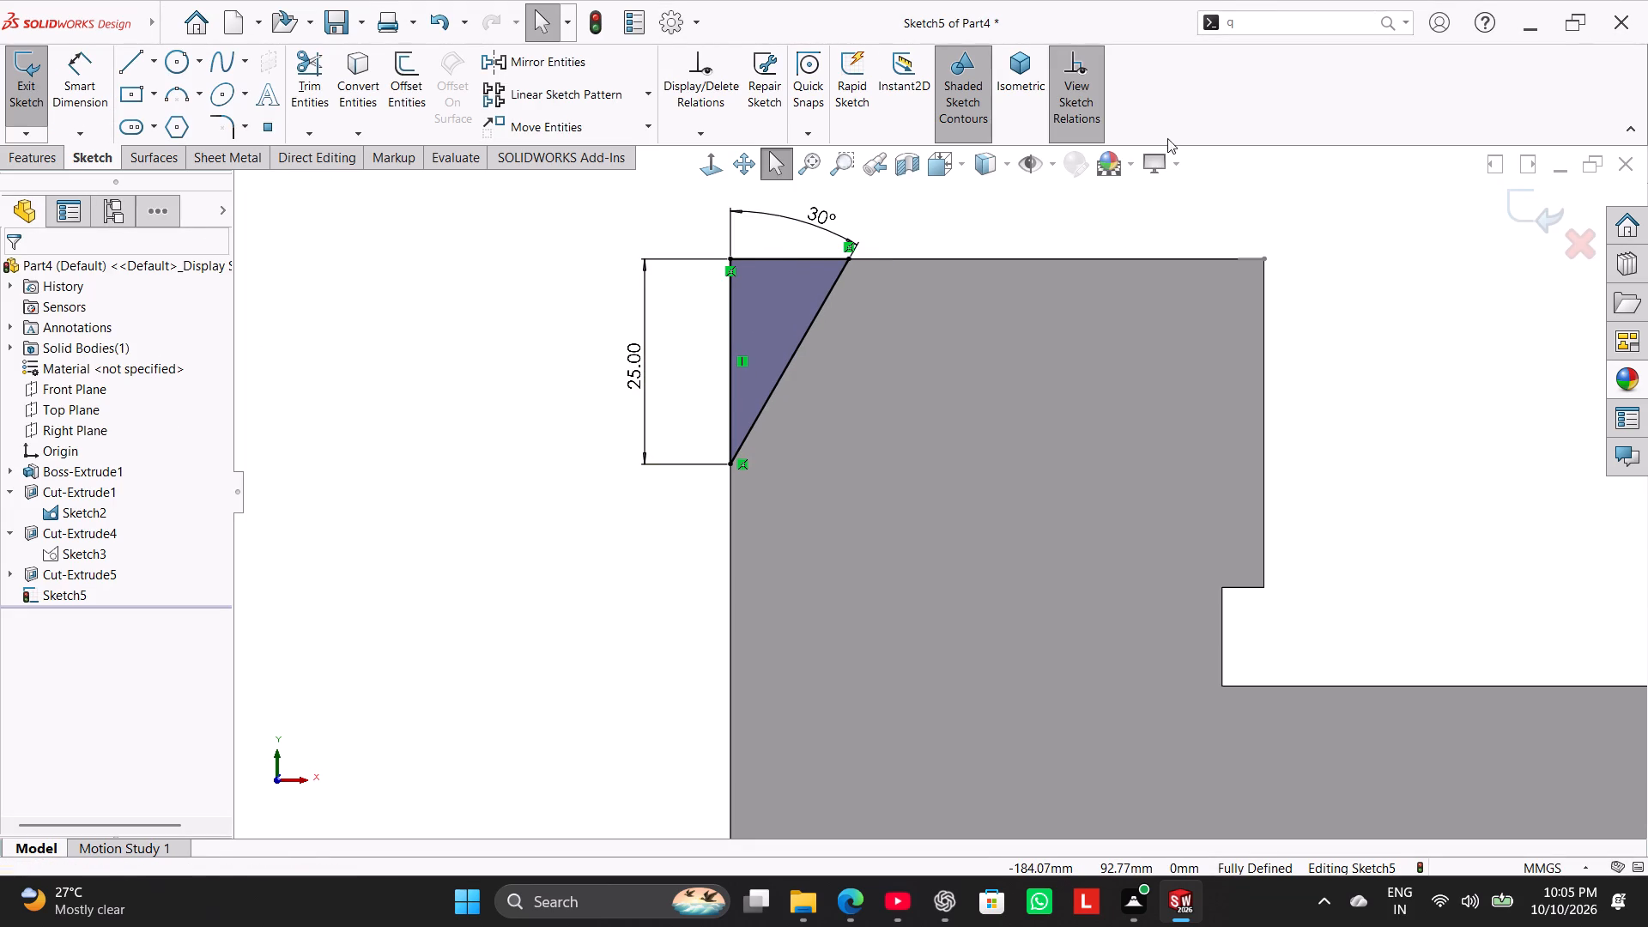
# Cut the triangular profile Through All to bevel the tallest block's outer top edge.
pyautogui.click(20, 156)
pyautogui.click(315, 81)
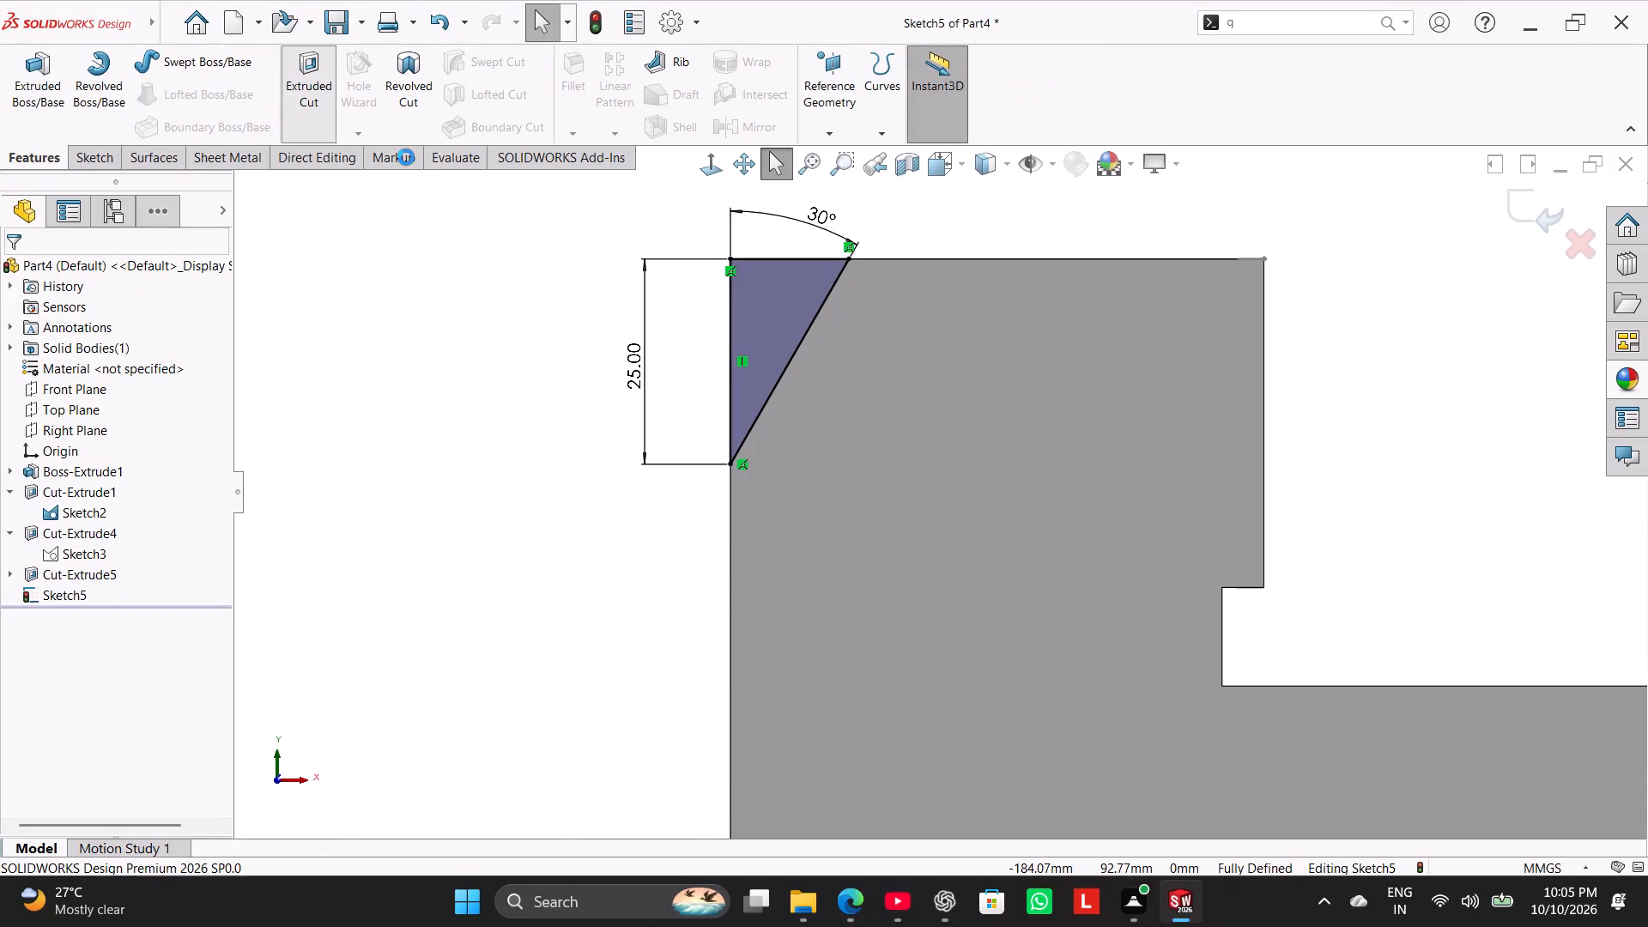
pyautogui.moveTo(505, 338); pyautogui.dragTo(509, 528, button='middle')
pyautogui.scroll(3, 506, 496)
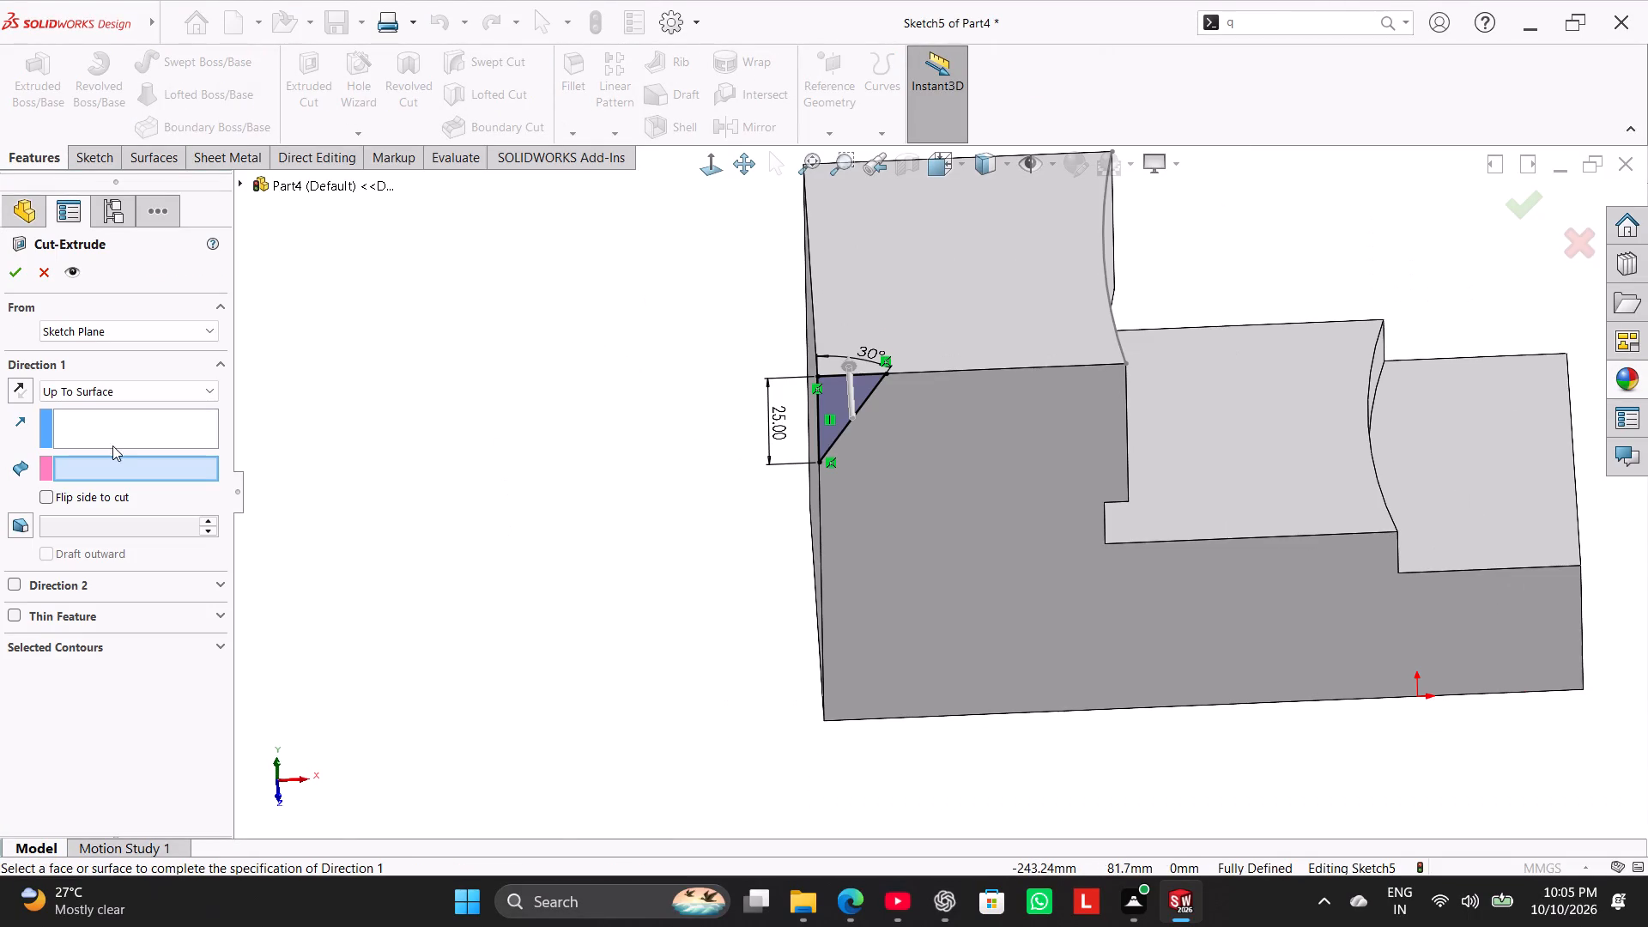
pyautogui.click(96, 392)
pyautogui.click(102, 425)
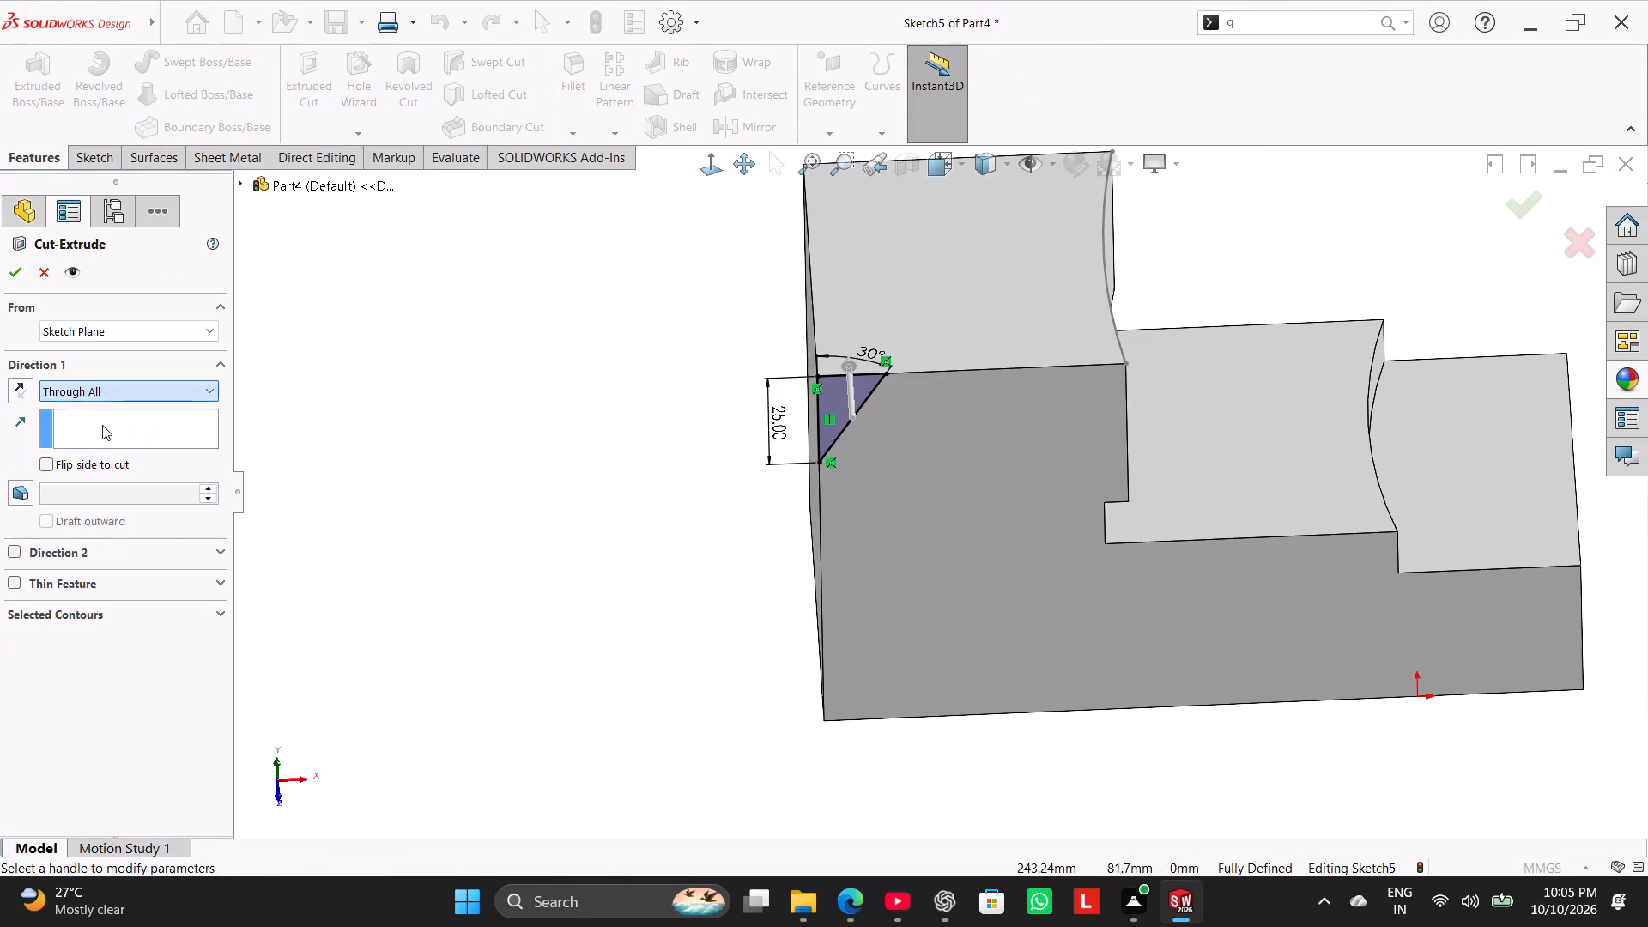
pyautogui.click(19, 275)
pyautogui.click(367, 422)
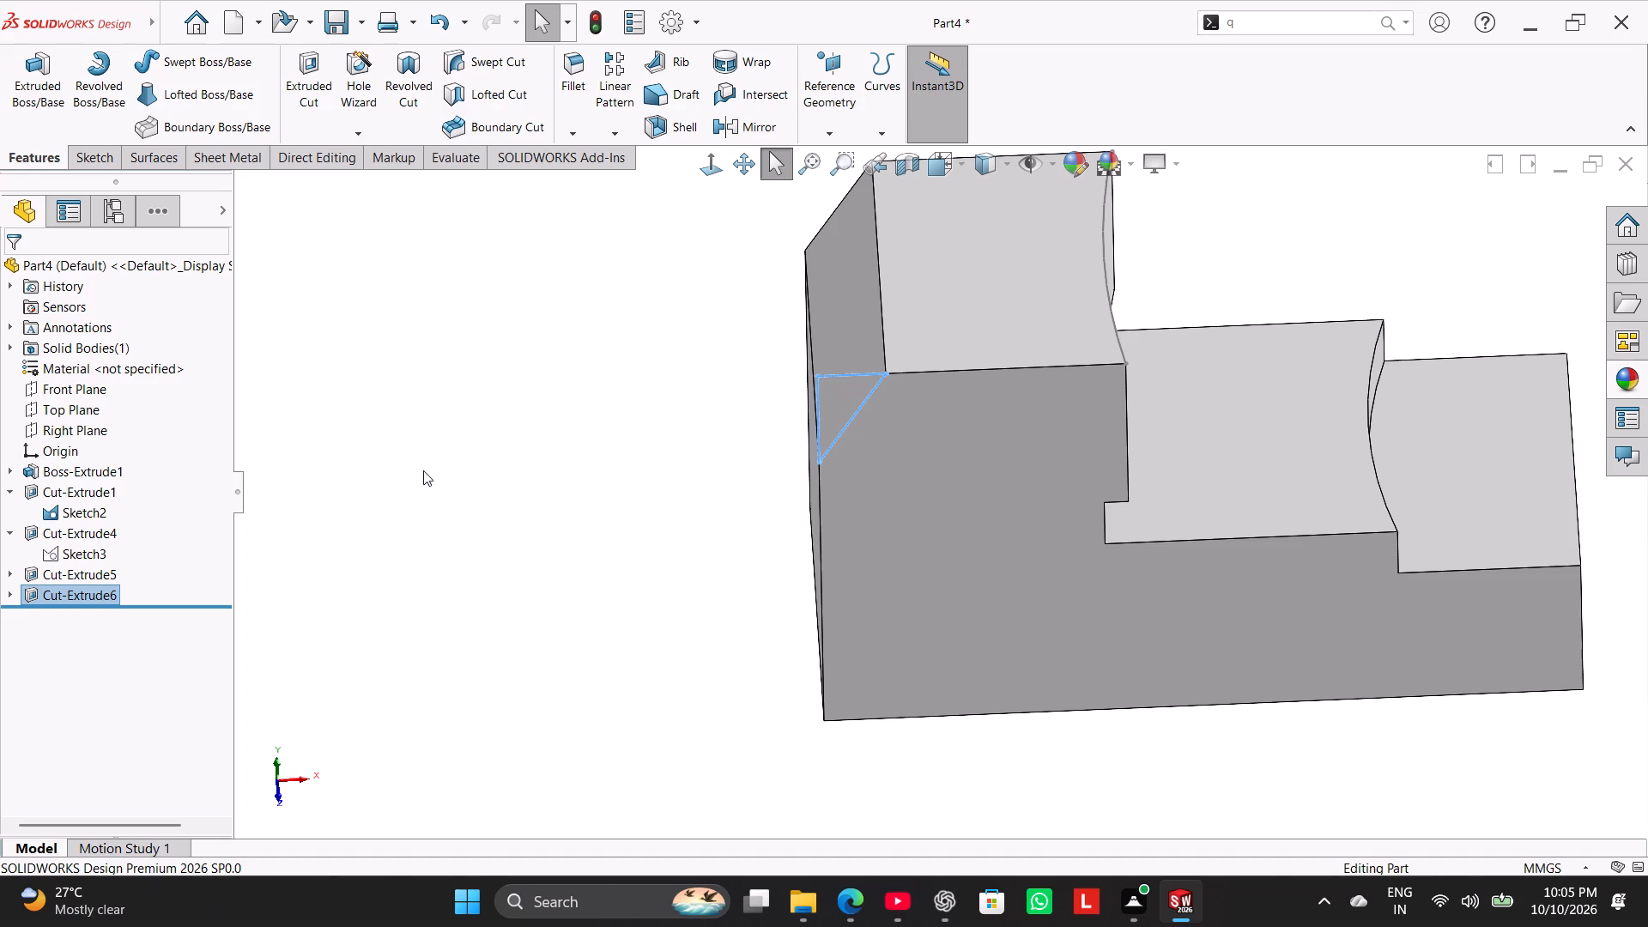
# Sketch two circles of about 11 mm radius on the Top Plane, one at the origin and one about 95 mm away over the tallest block.
pyautogui.scroll(2, 696, 479)
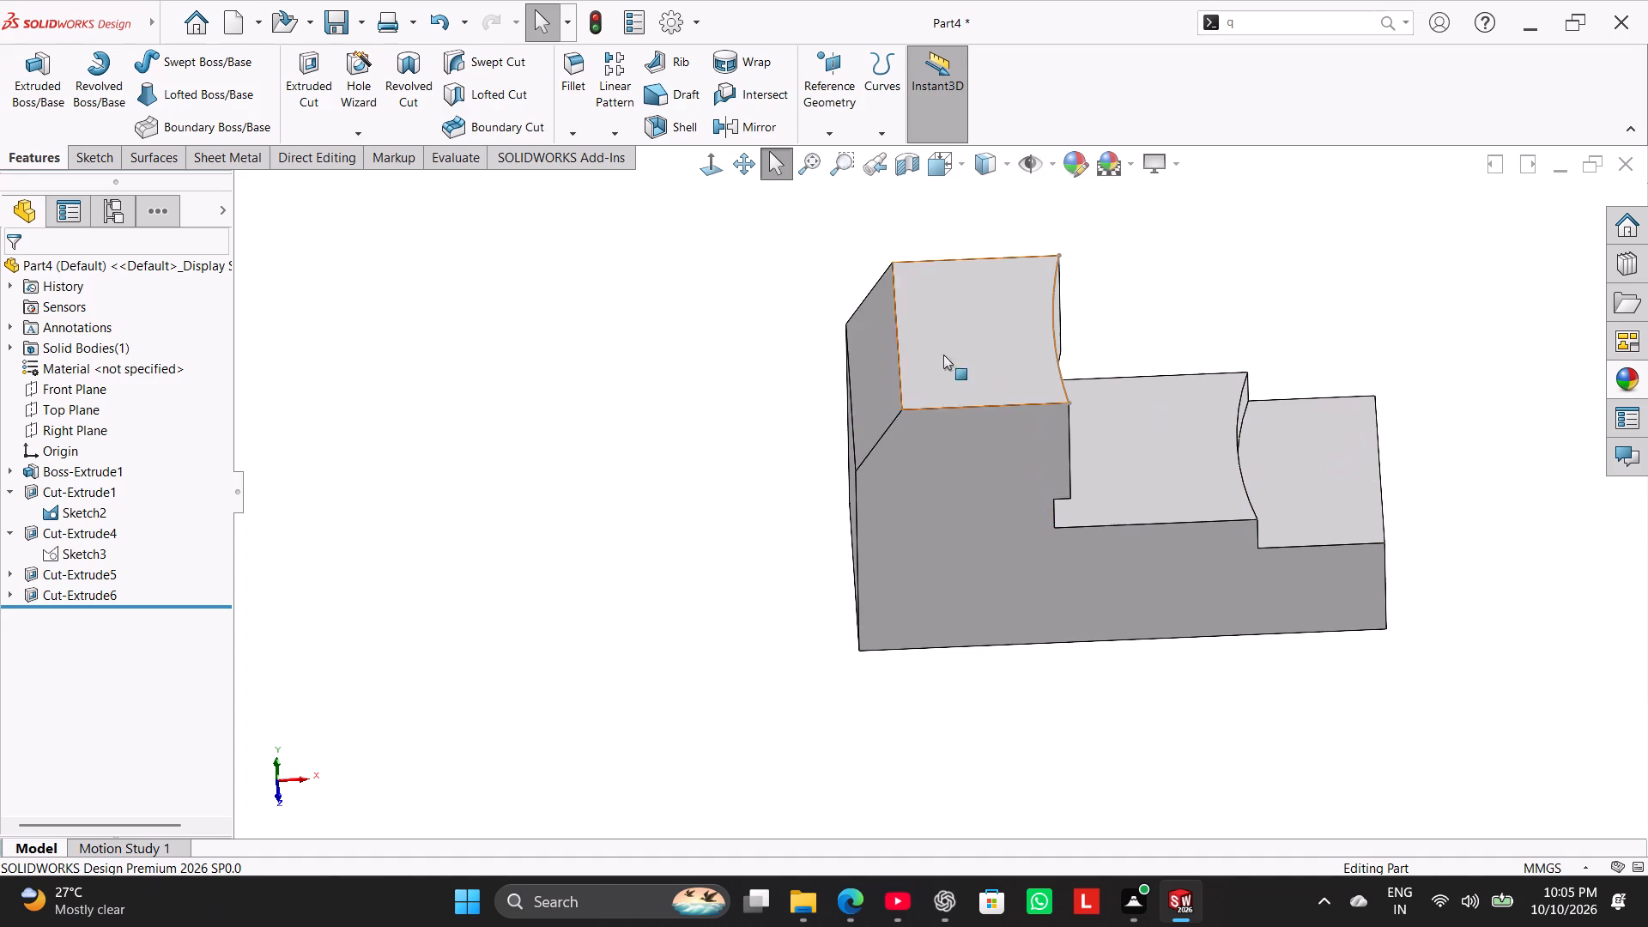
pyautogui.click(76, 413)
pyautogui.click(99, 391)
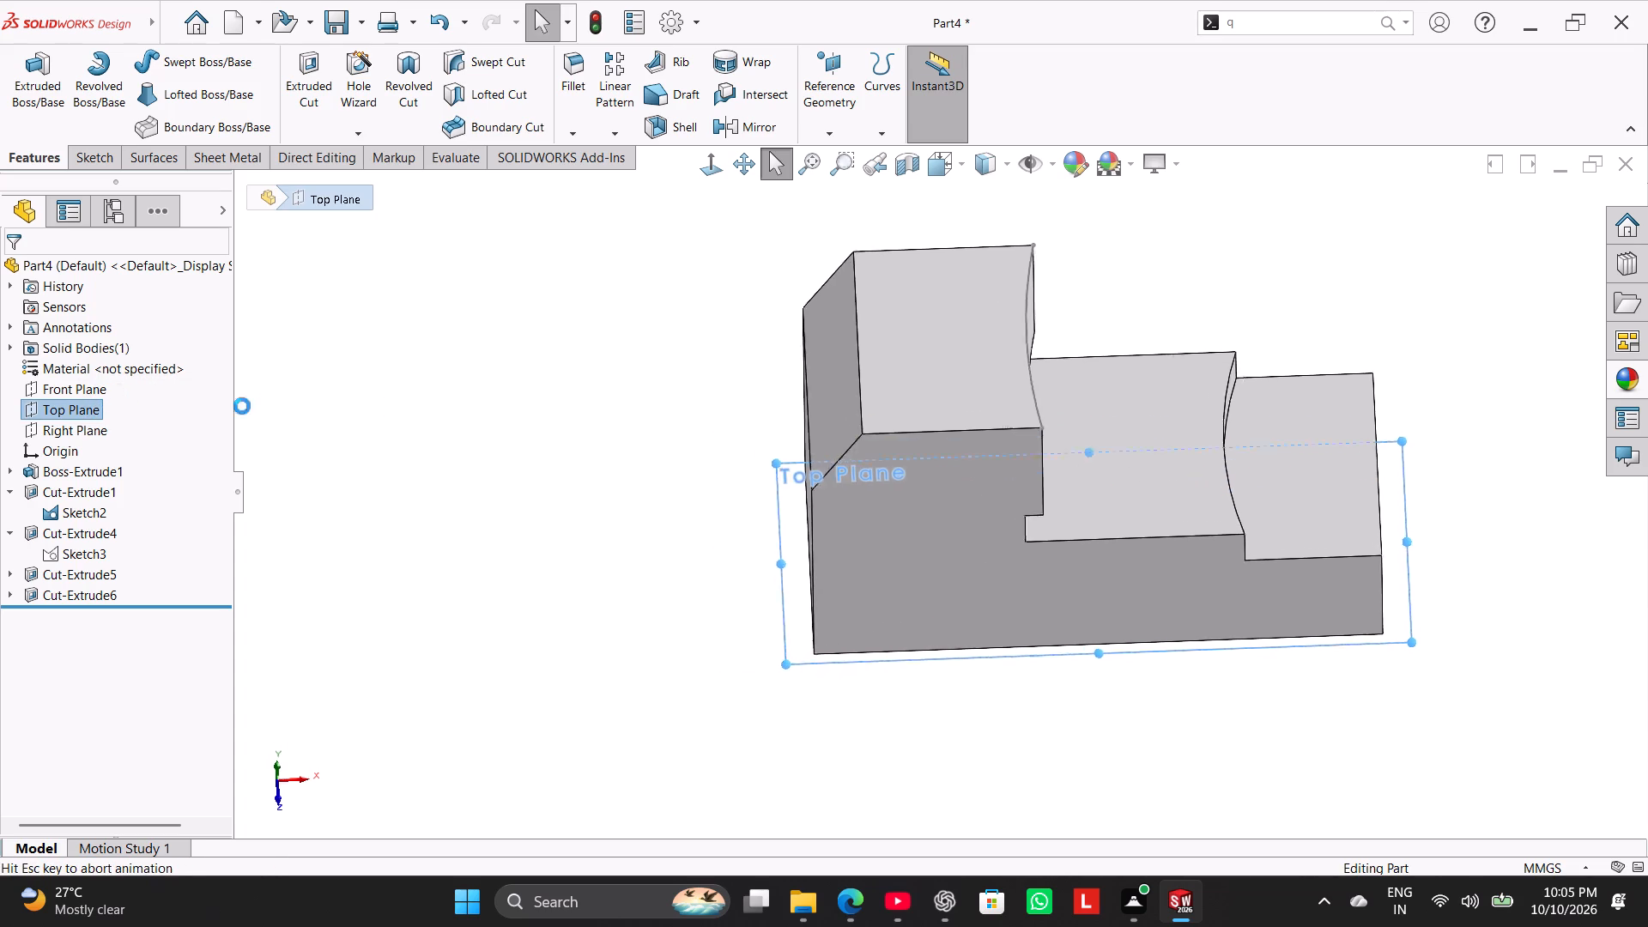
pyautogui.click(354, 398)
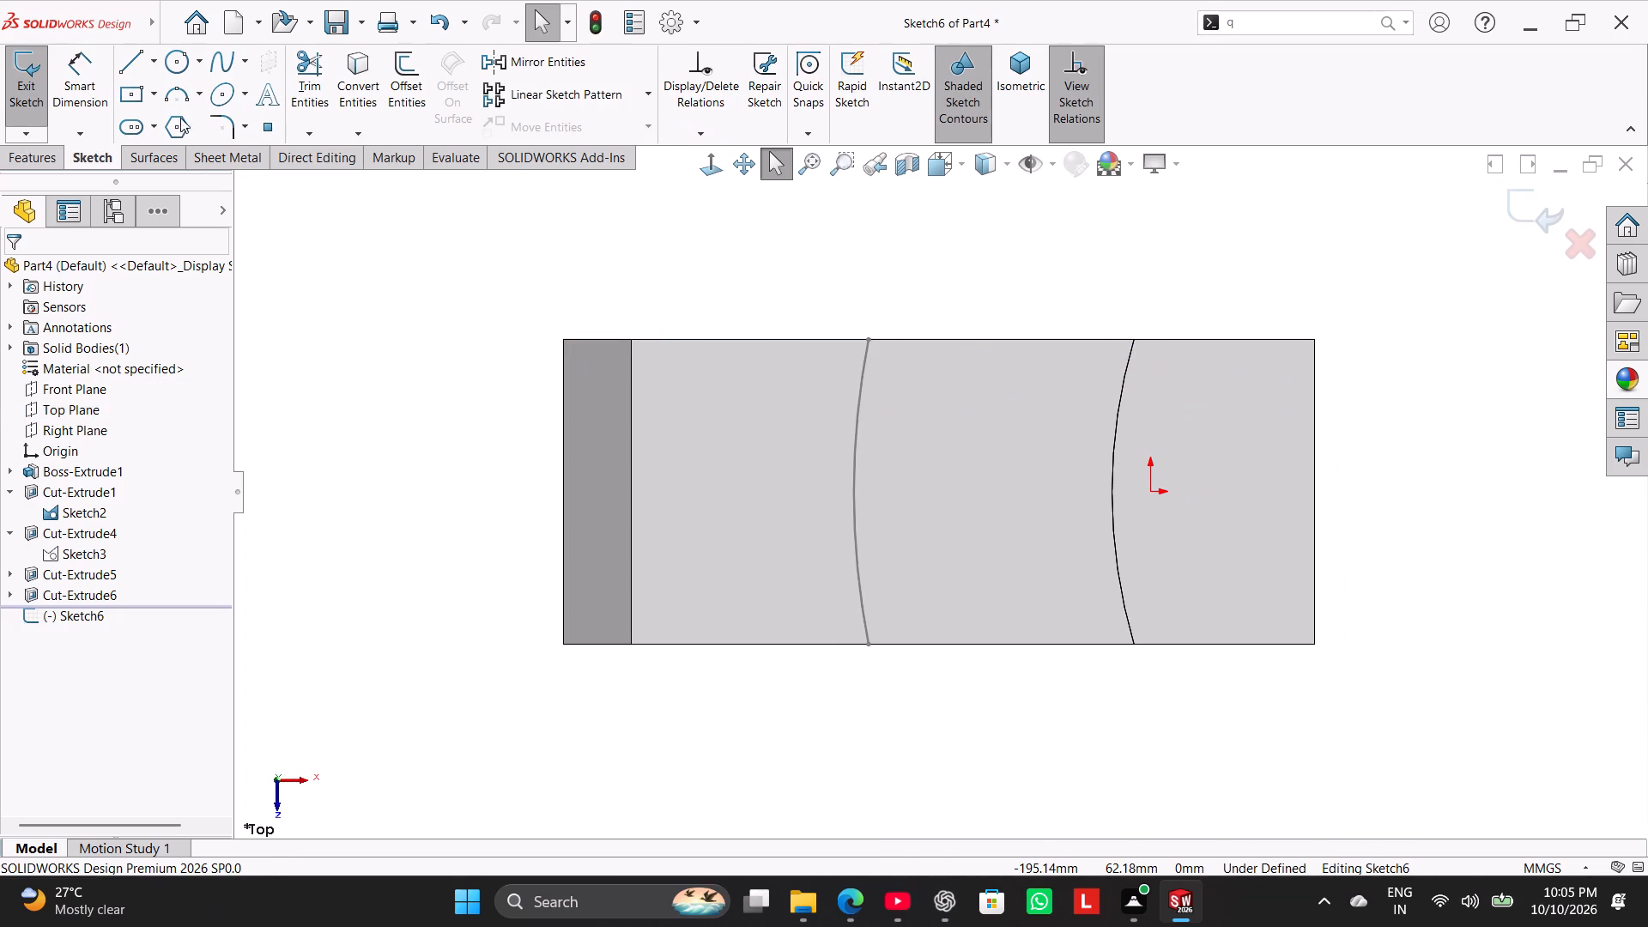
pyautogui.click(180, 52)
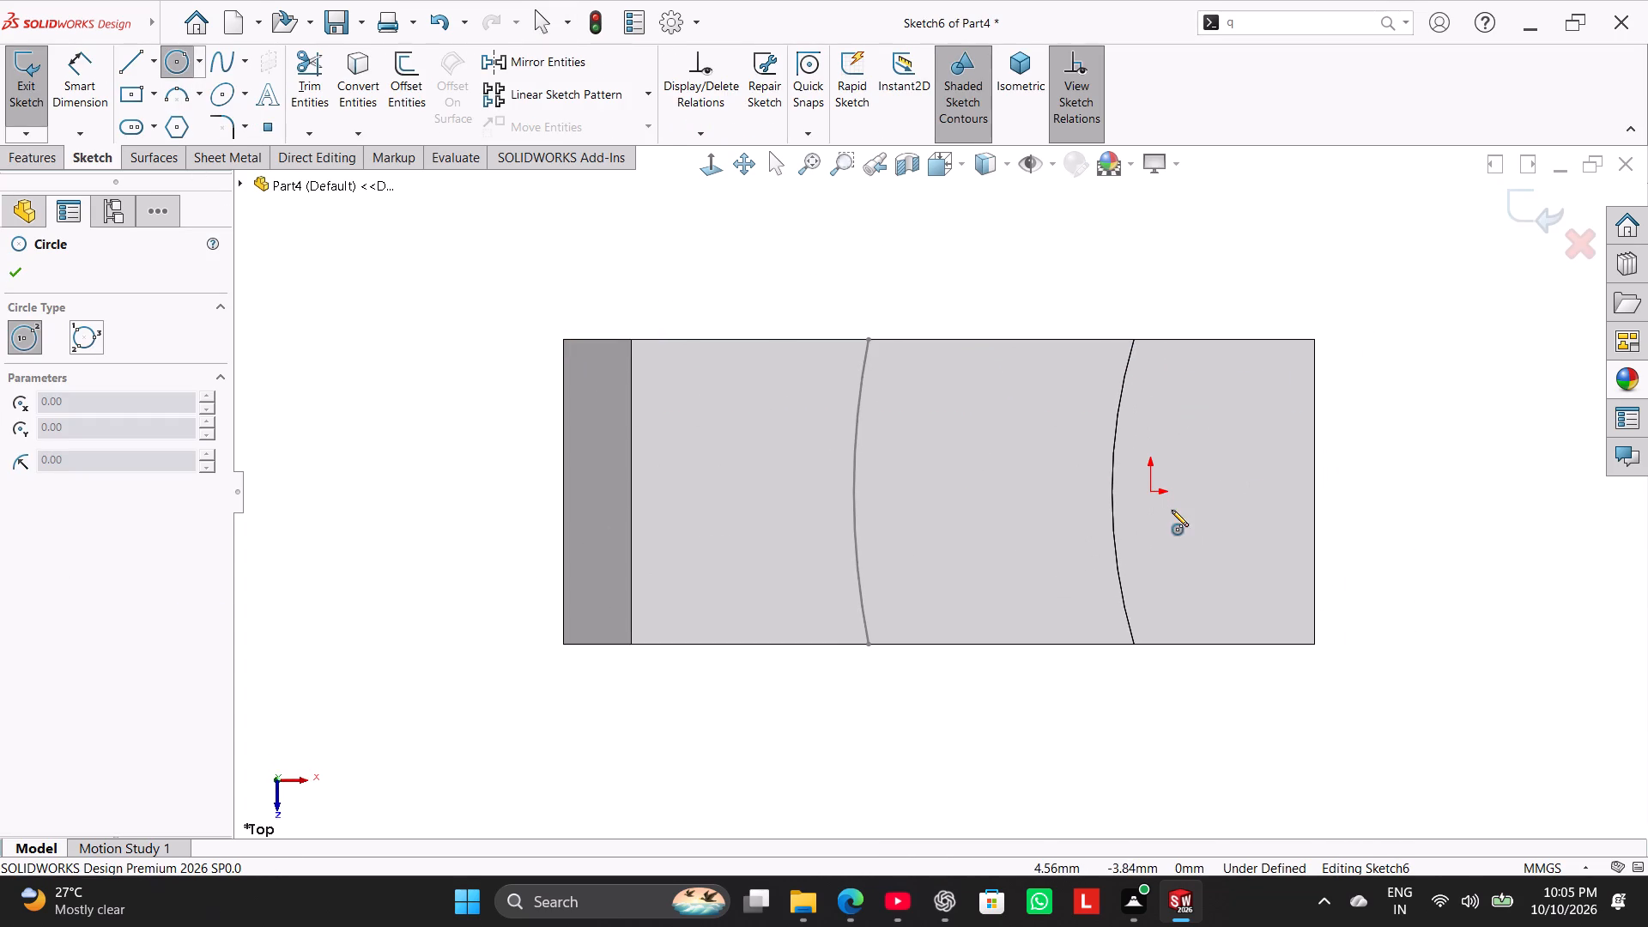
pyautogui.click(1148, 490)
pyautogui.click(1179, 534)
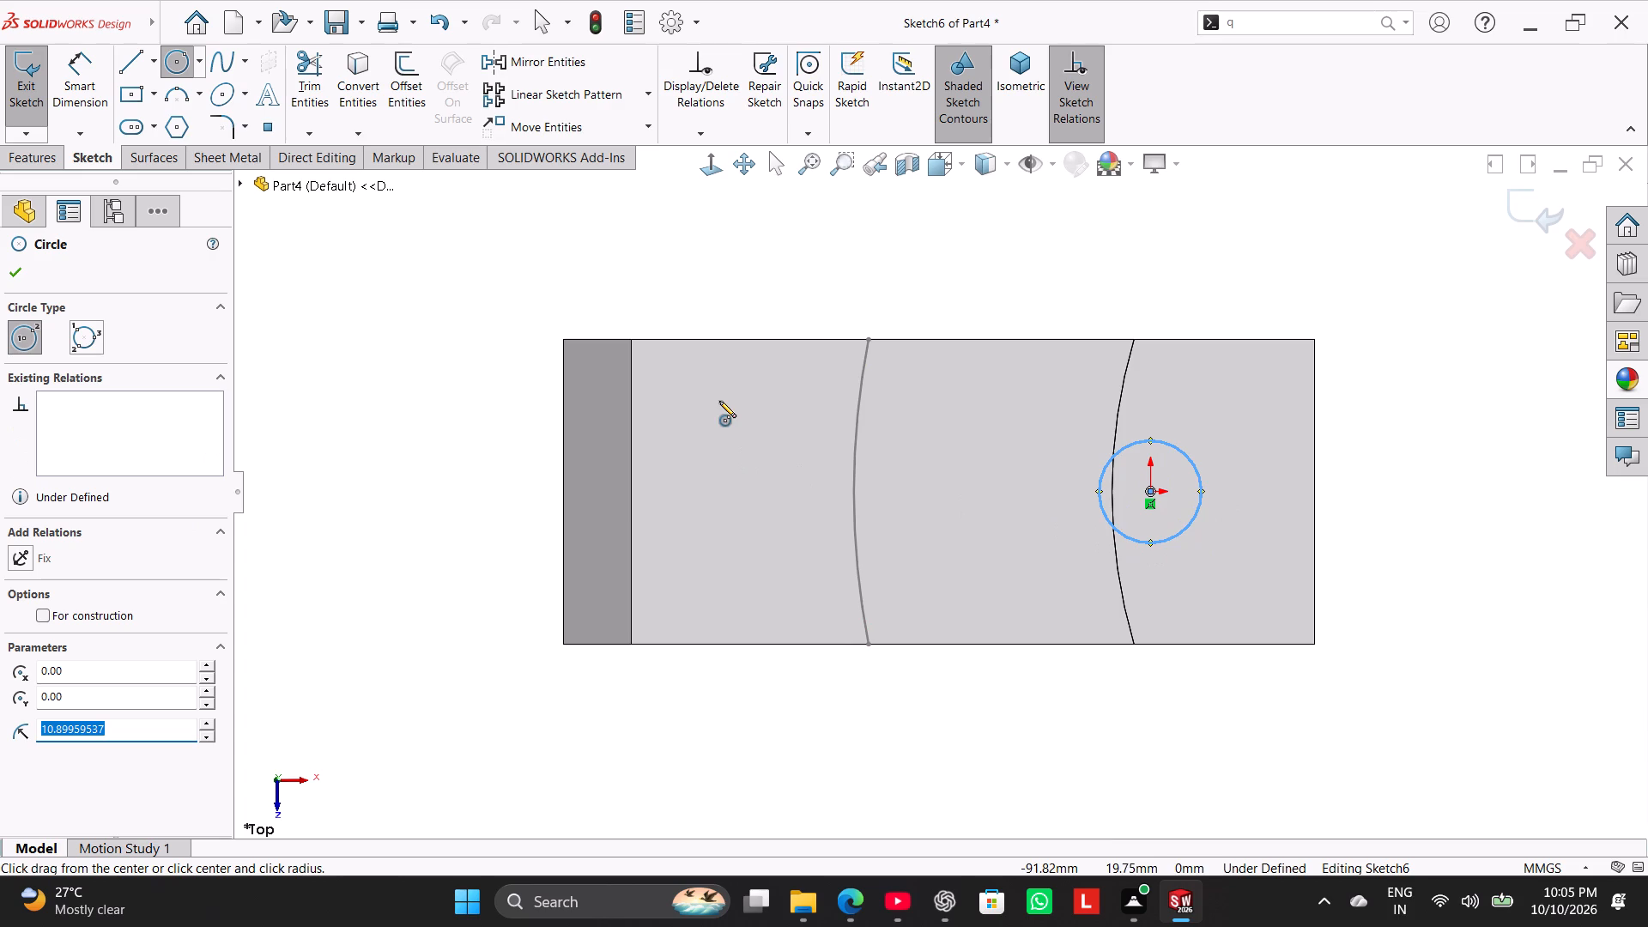
pyautogui.click(706, 492)
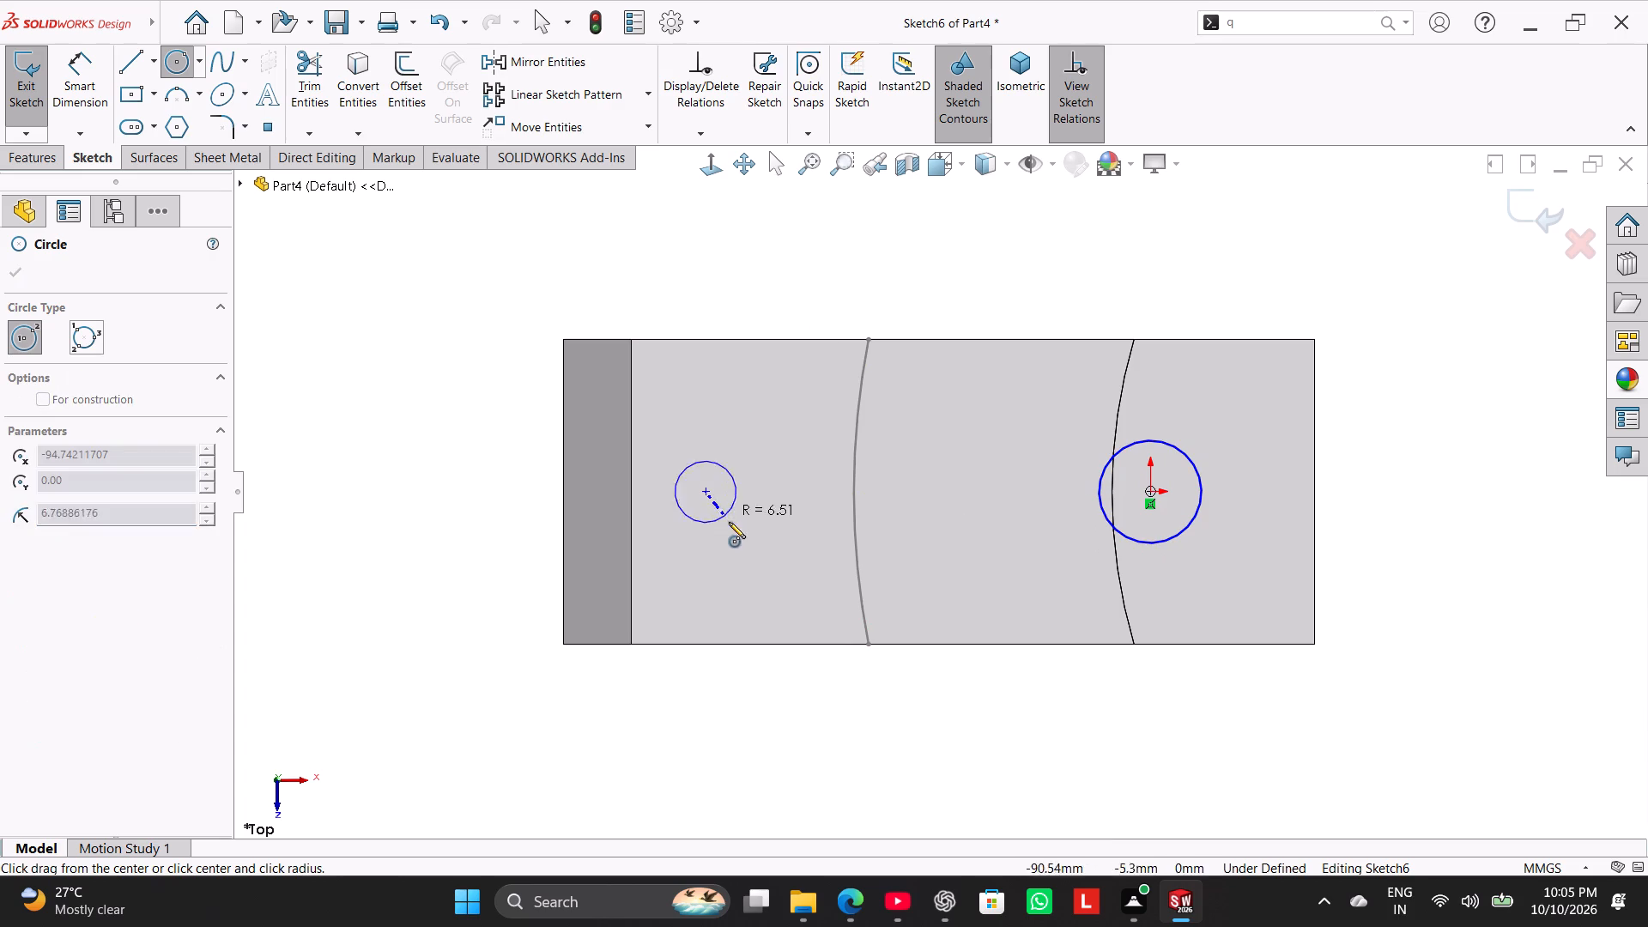
pyautogui.click(737, 532)
pyautogui.rightClick(470, 256)
pyautogui.click(525, 268)
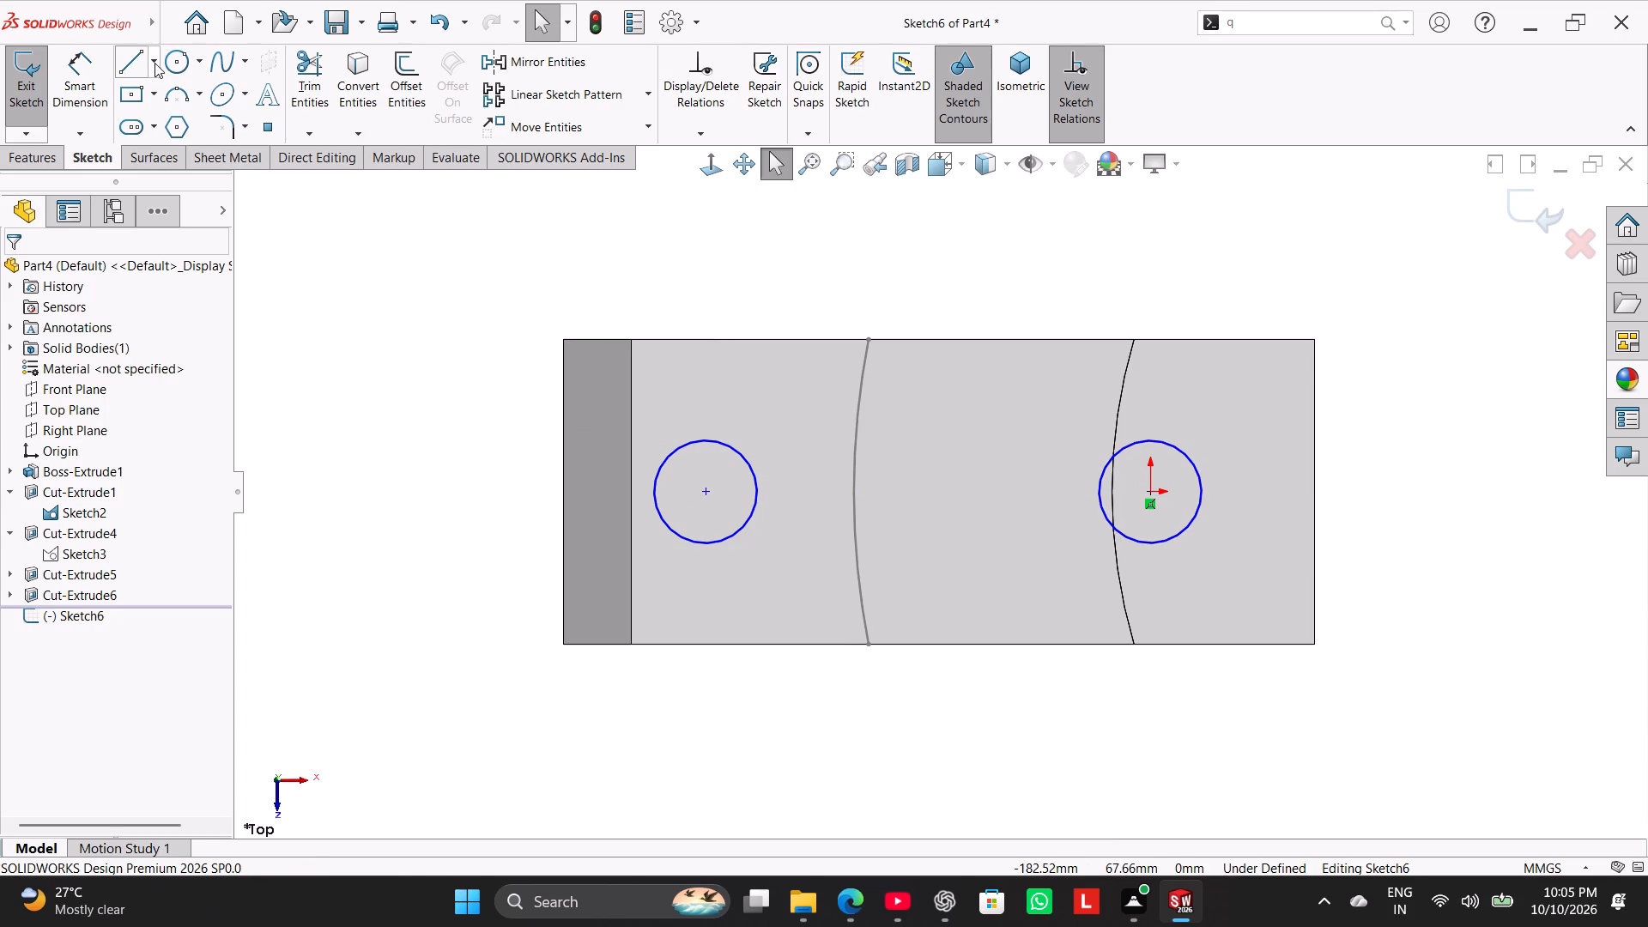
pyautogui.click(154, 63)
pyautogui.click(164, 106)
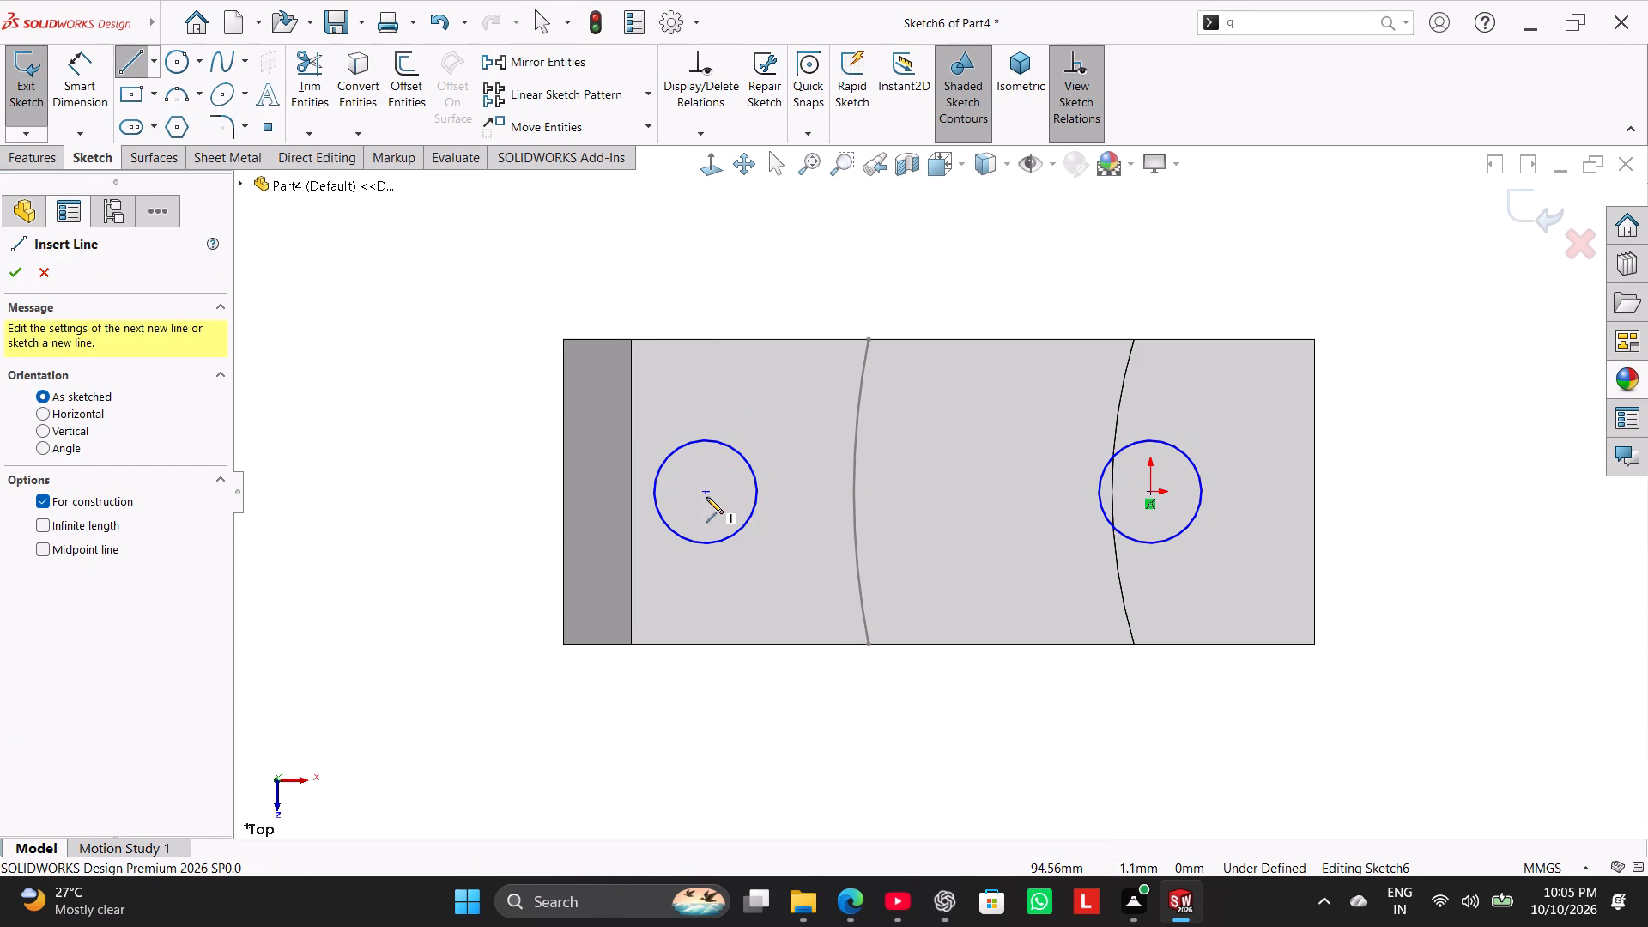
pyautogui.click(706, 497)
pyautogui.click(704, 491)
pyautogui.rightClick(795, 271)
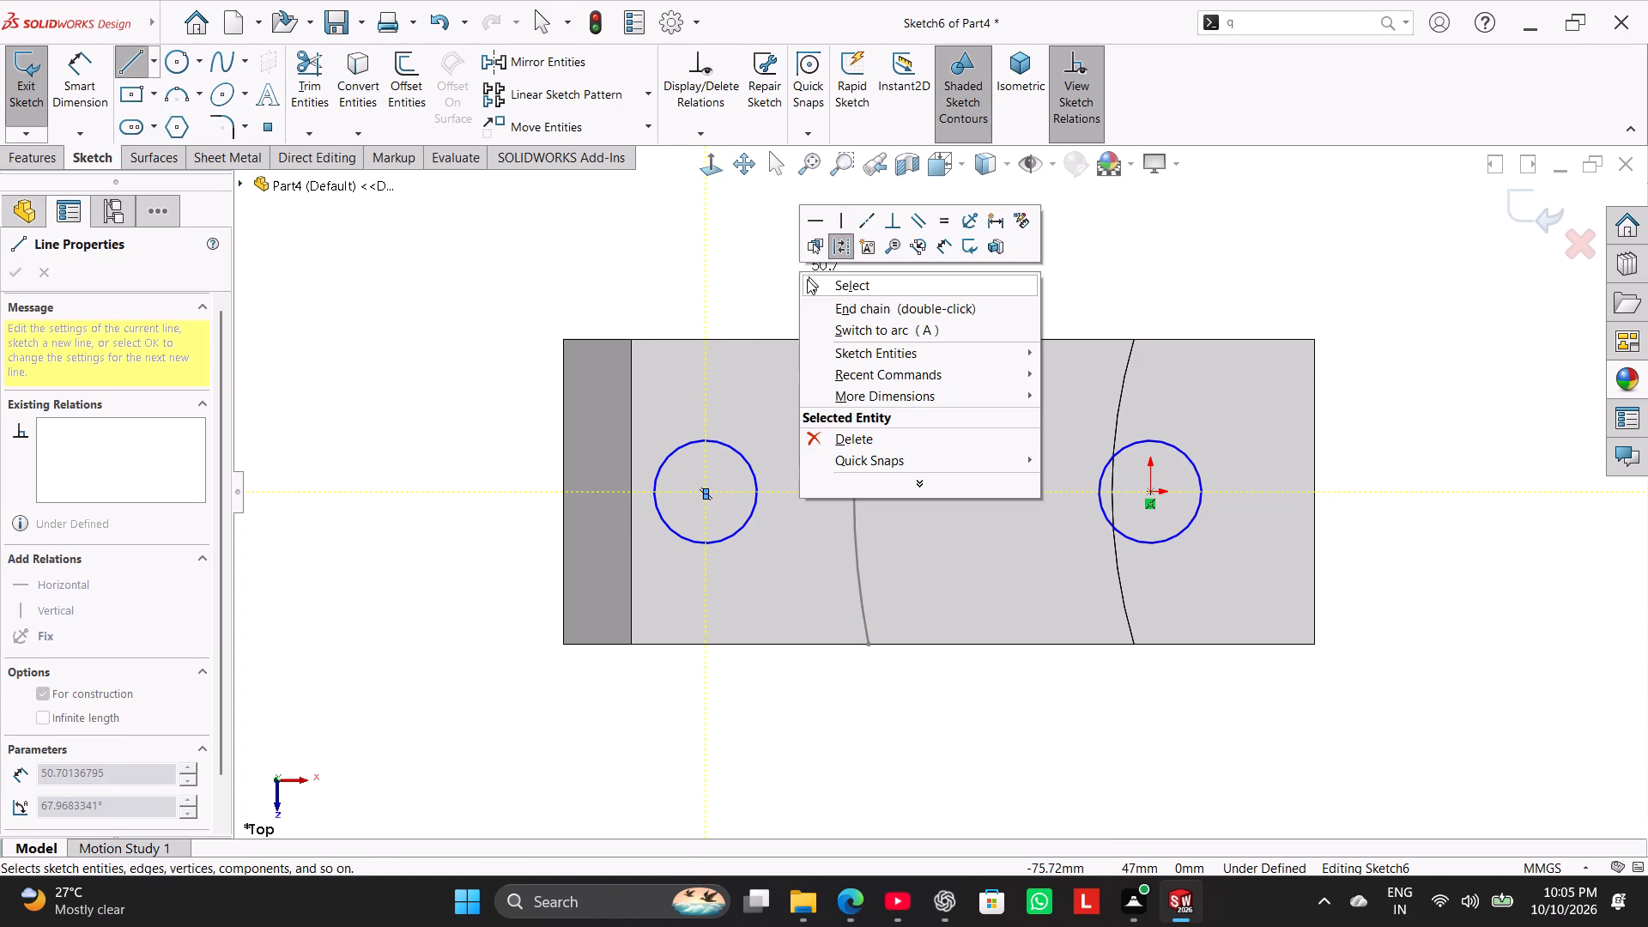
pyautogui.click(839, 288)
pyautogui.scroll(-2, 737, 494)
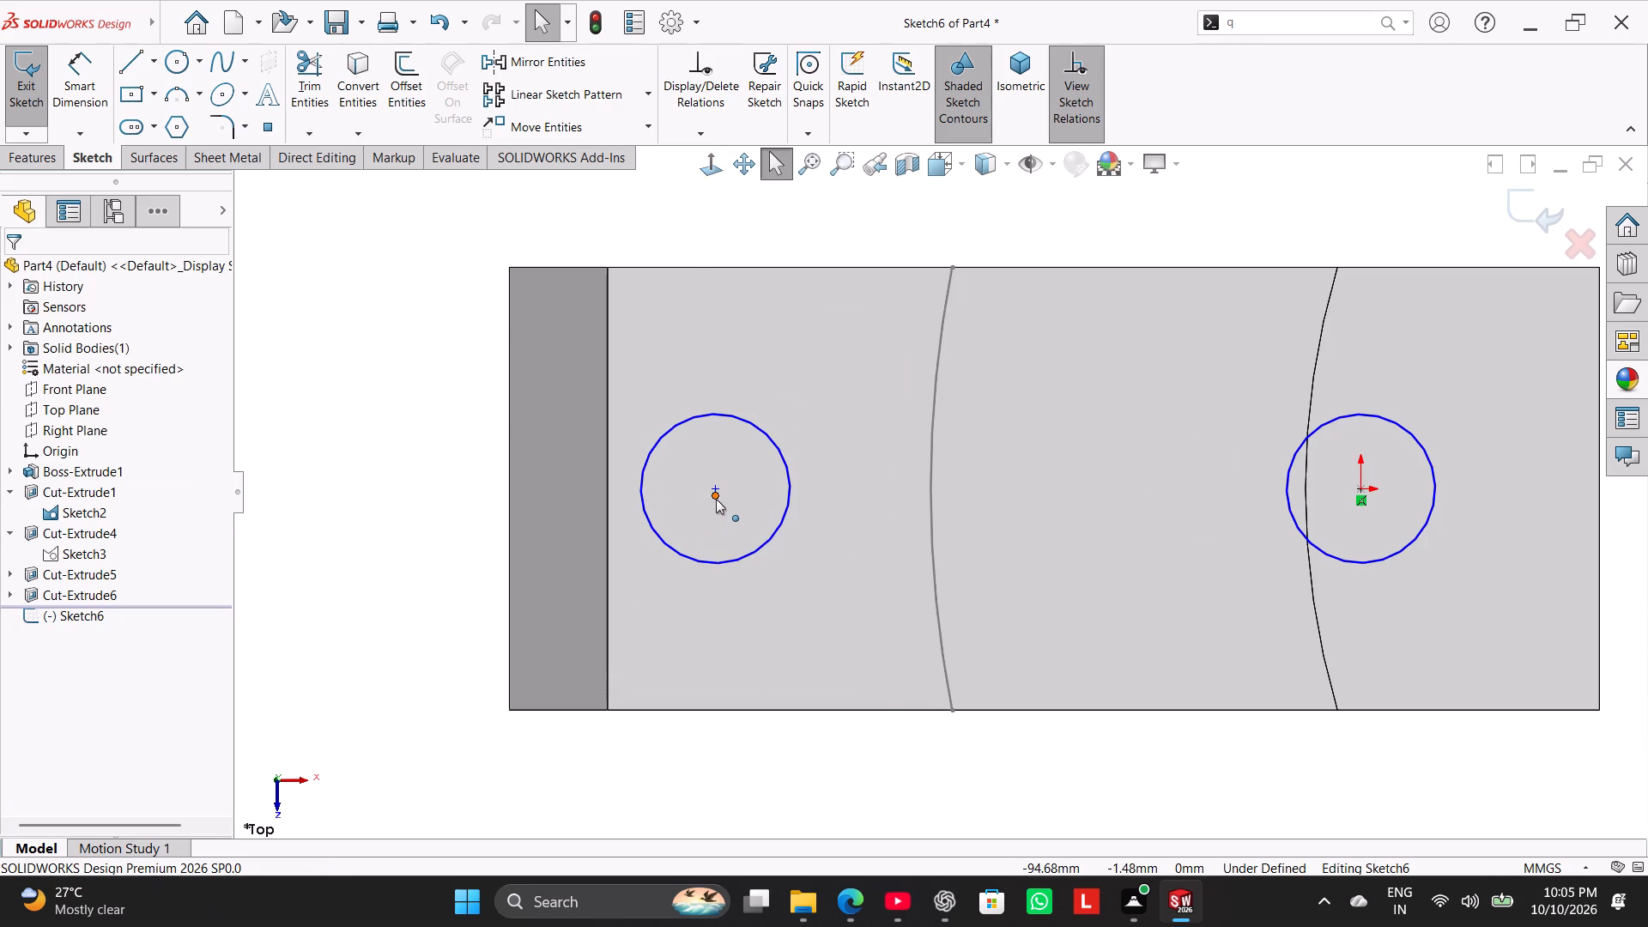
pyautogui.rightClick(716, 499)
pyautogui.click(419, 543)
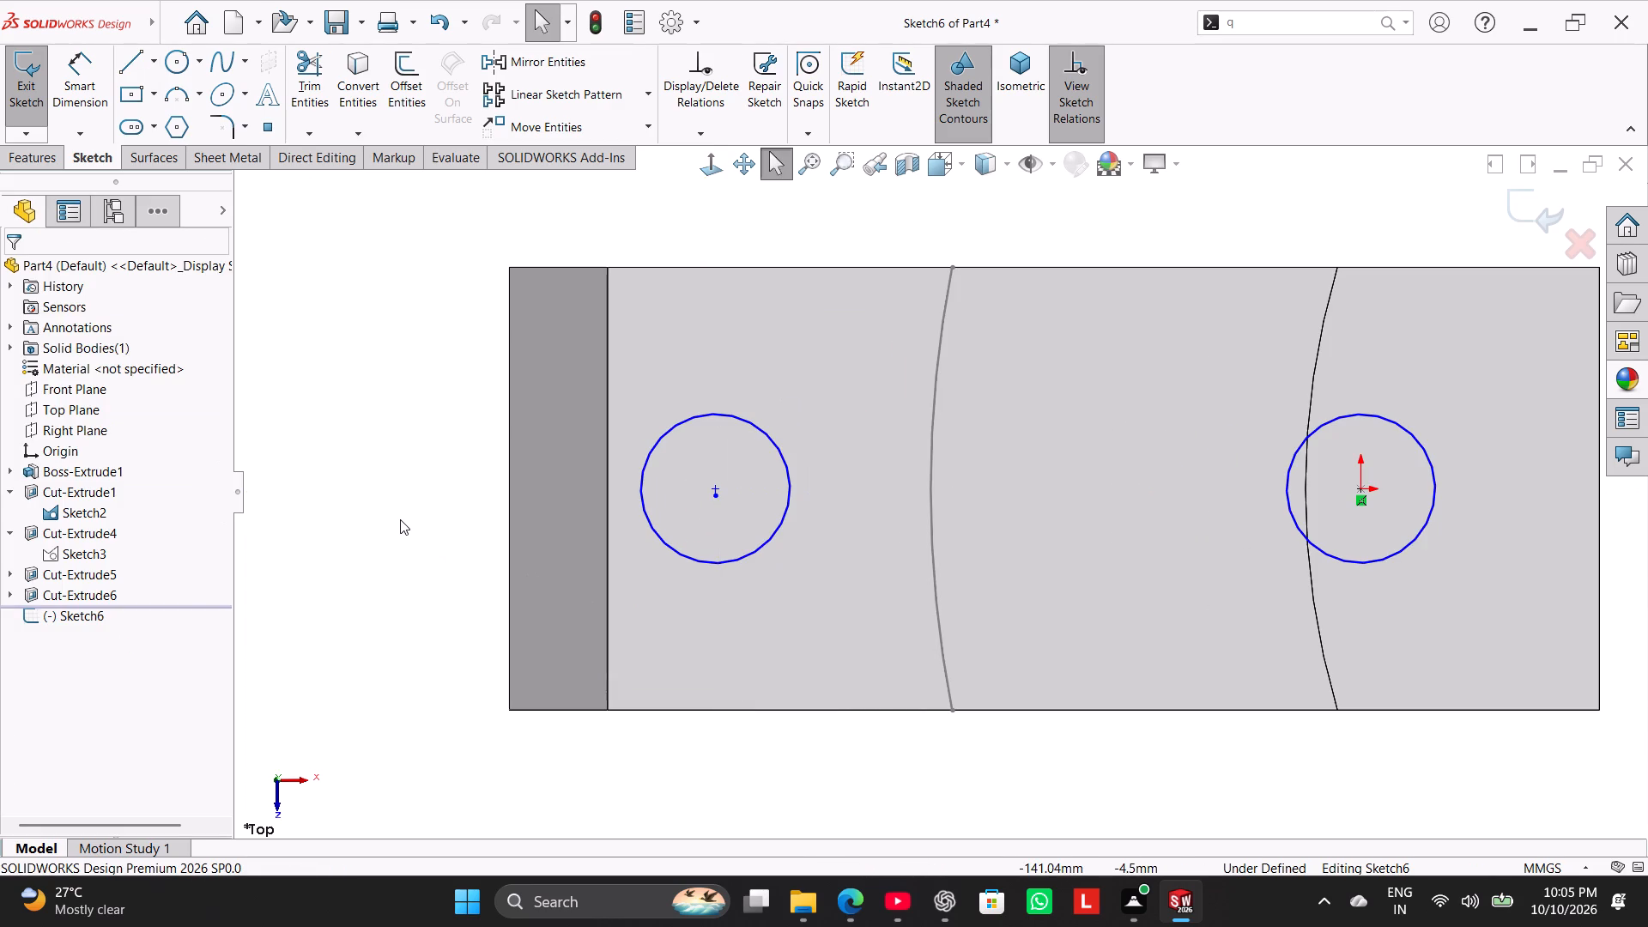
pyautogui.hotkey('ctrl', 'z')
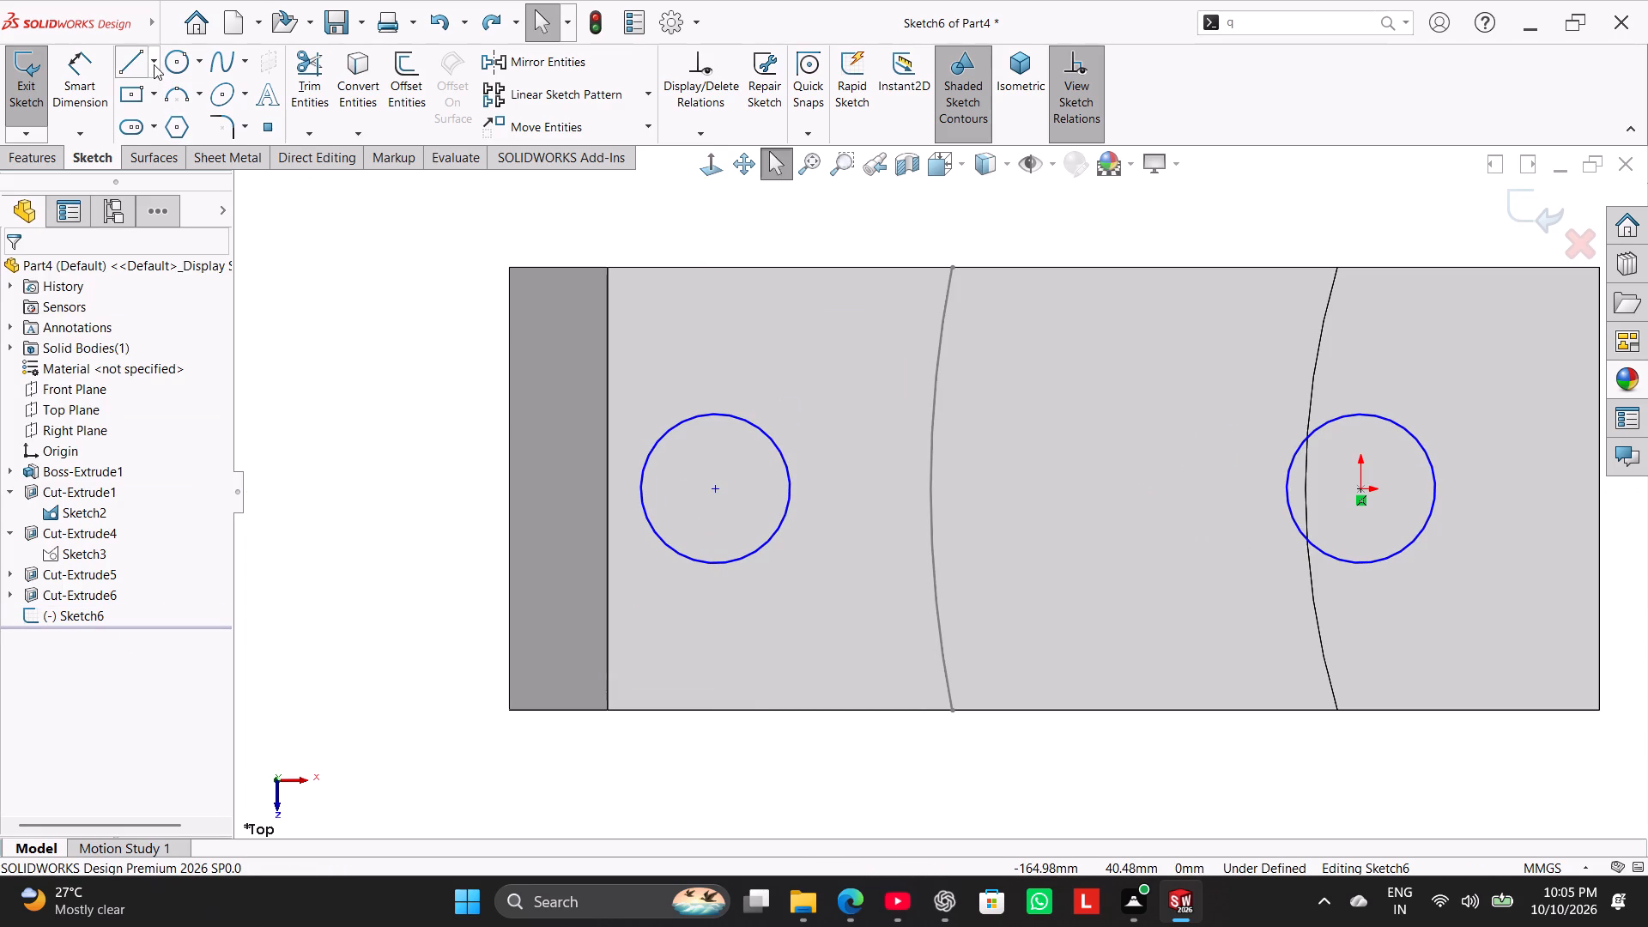
# Draw a horizontal construction centerline from the tallest block's circle center to the origin.
pyautogui.click(154, 64)
pyautogui.click(154, 106)
pyautogui.click(718, 491)
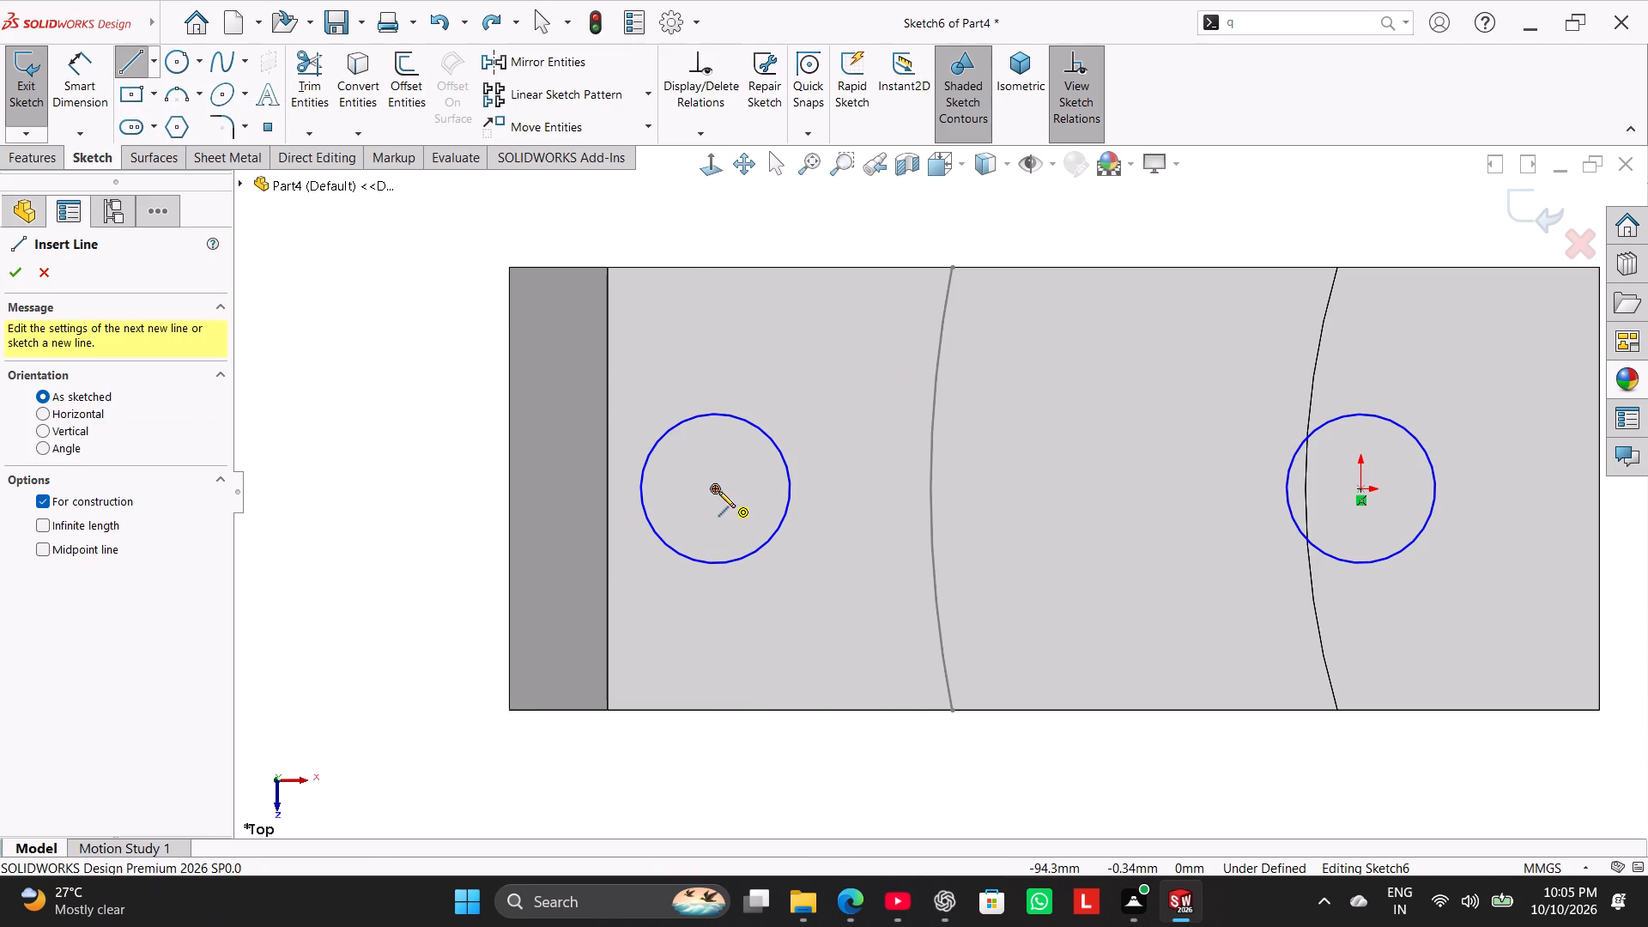
pyautogui.click(1360, 491)
pyautogui.rightClick(1231, 220)
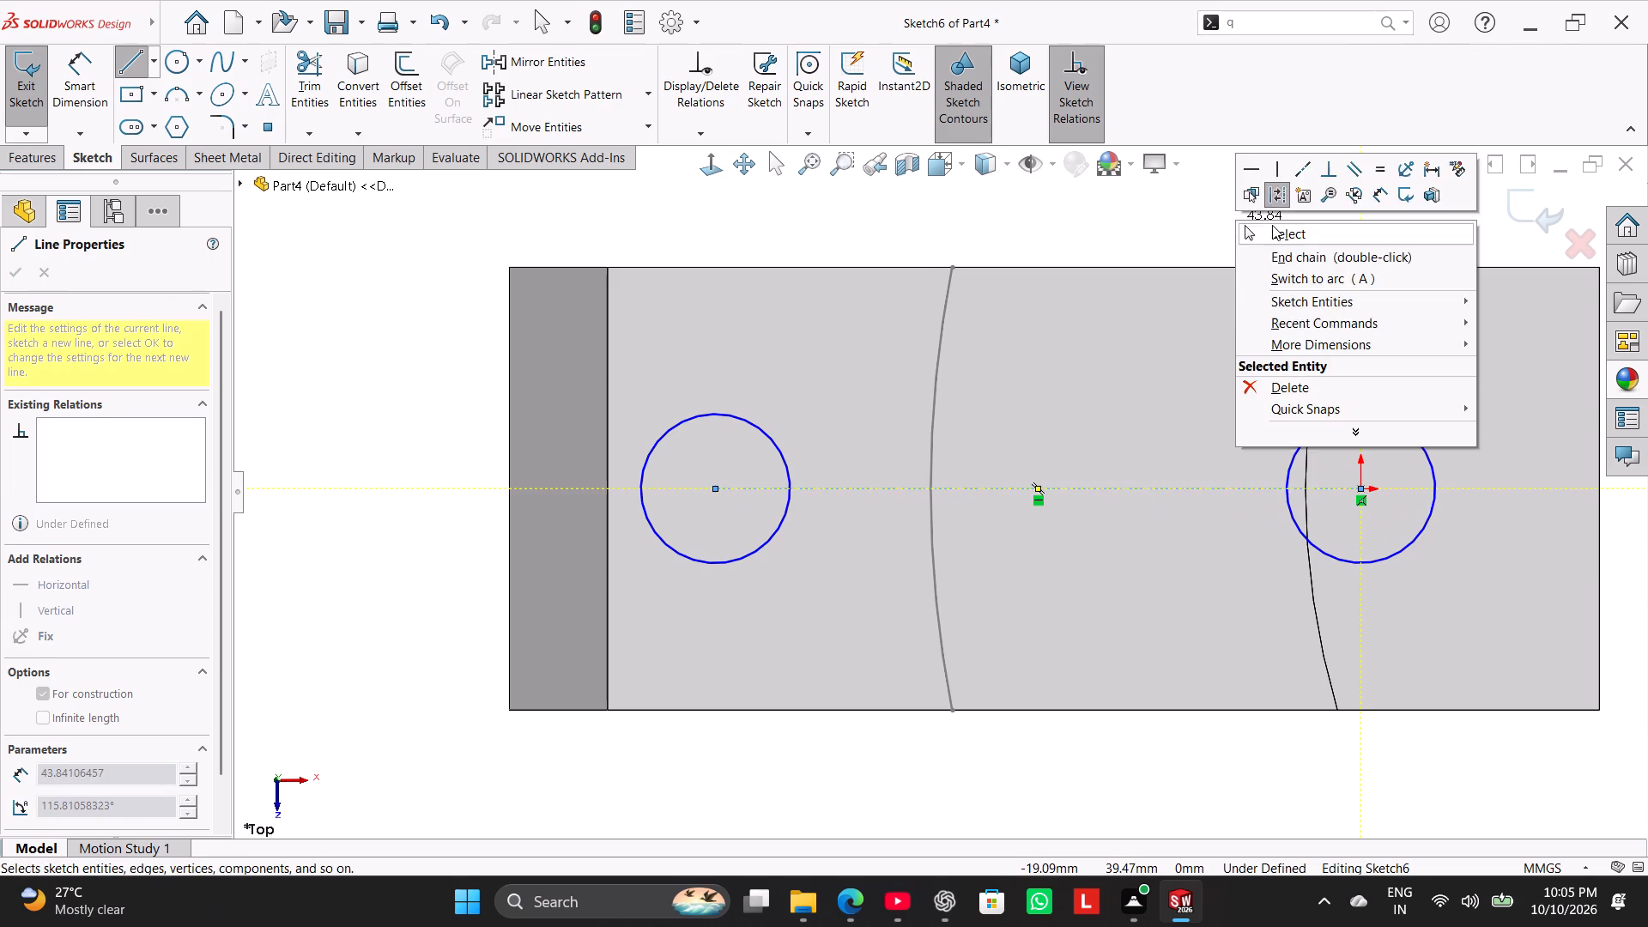
pyautogui.click(1272, 225)
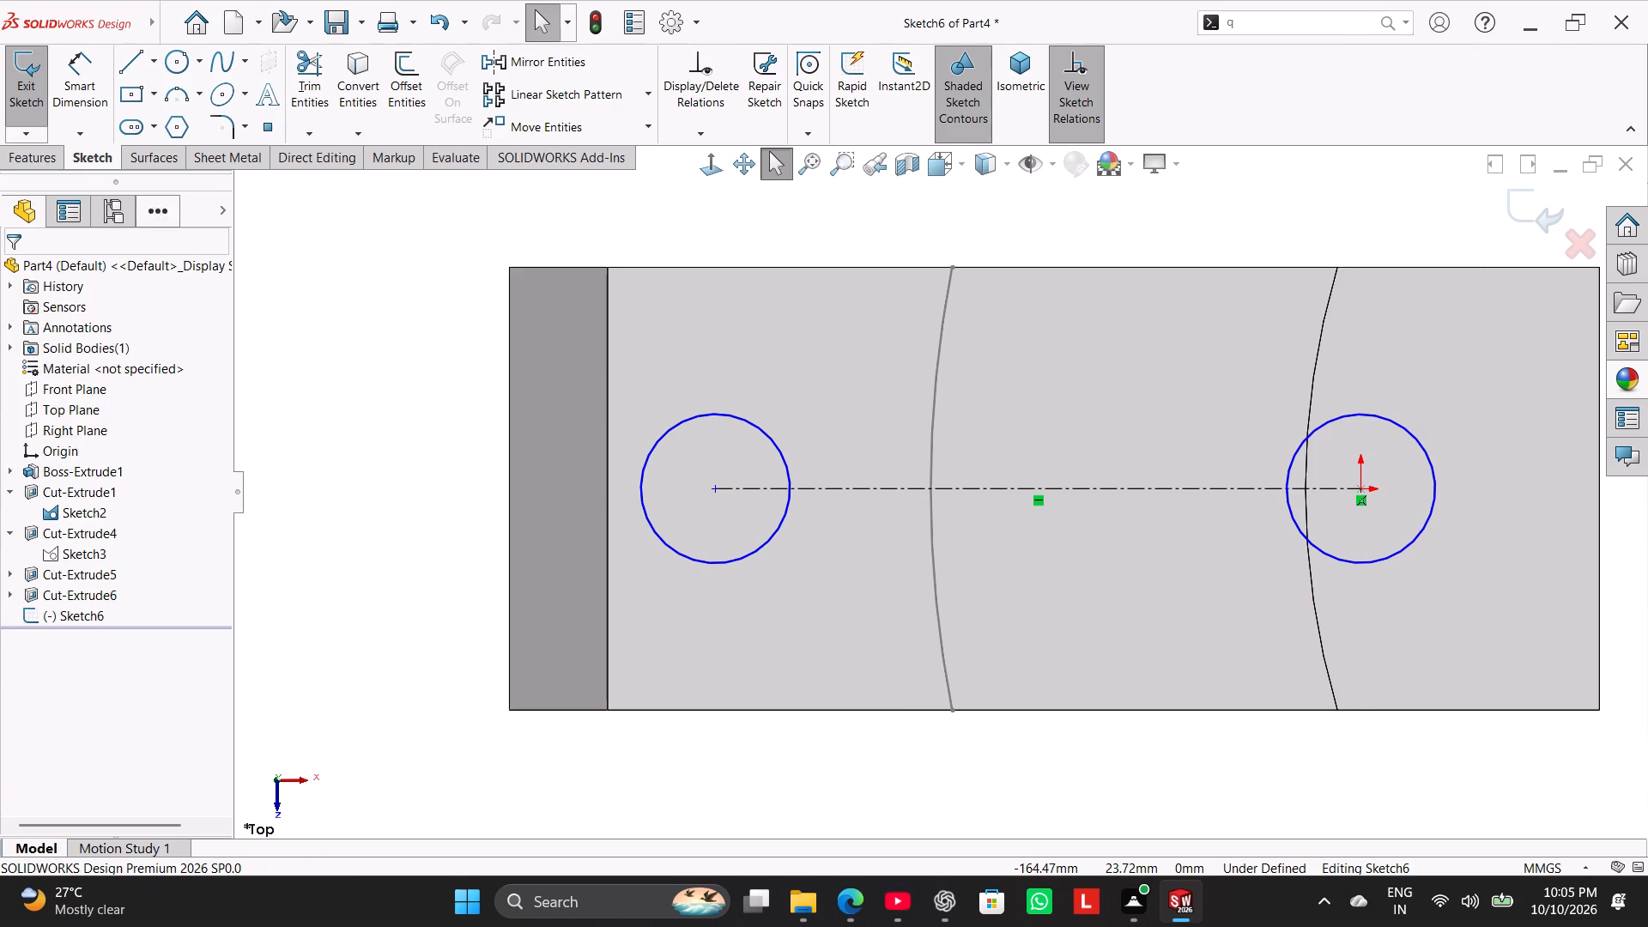
# Dimension the centerline between the two circle centers at 90 mm.
pyautogui.click(87, 79)
pyautogui.click(923, 492)
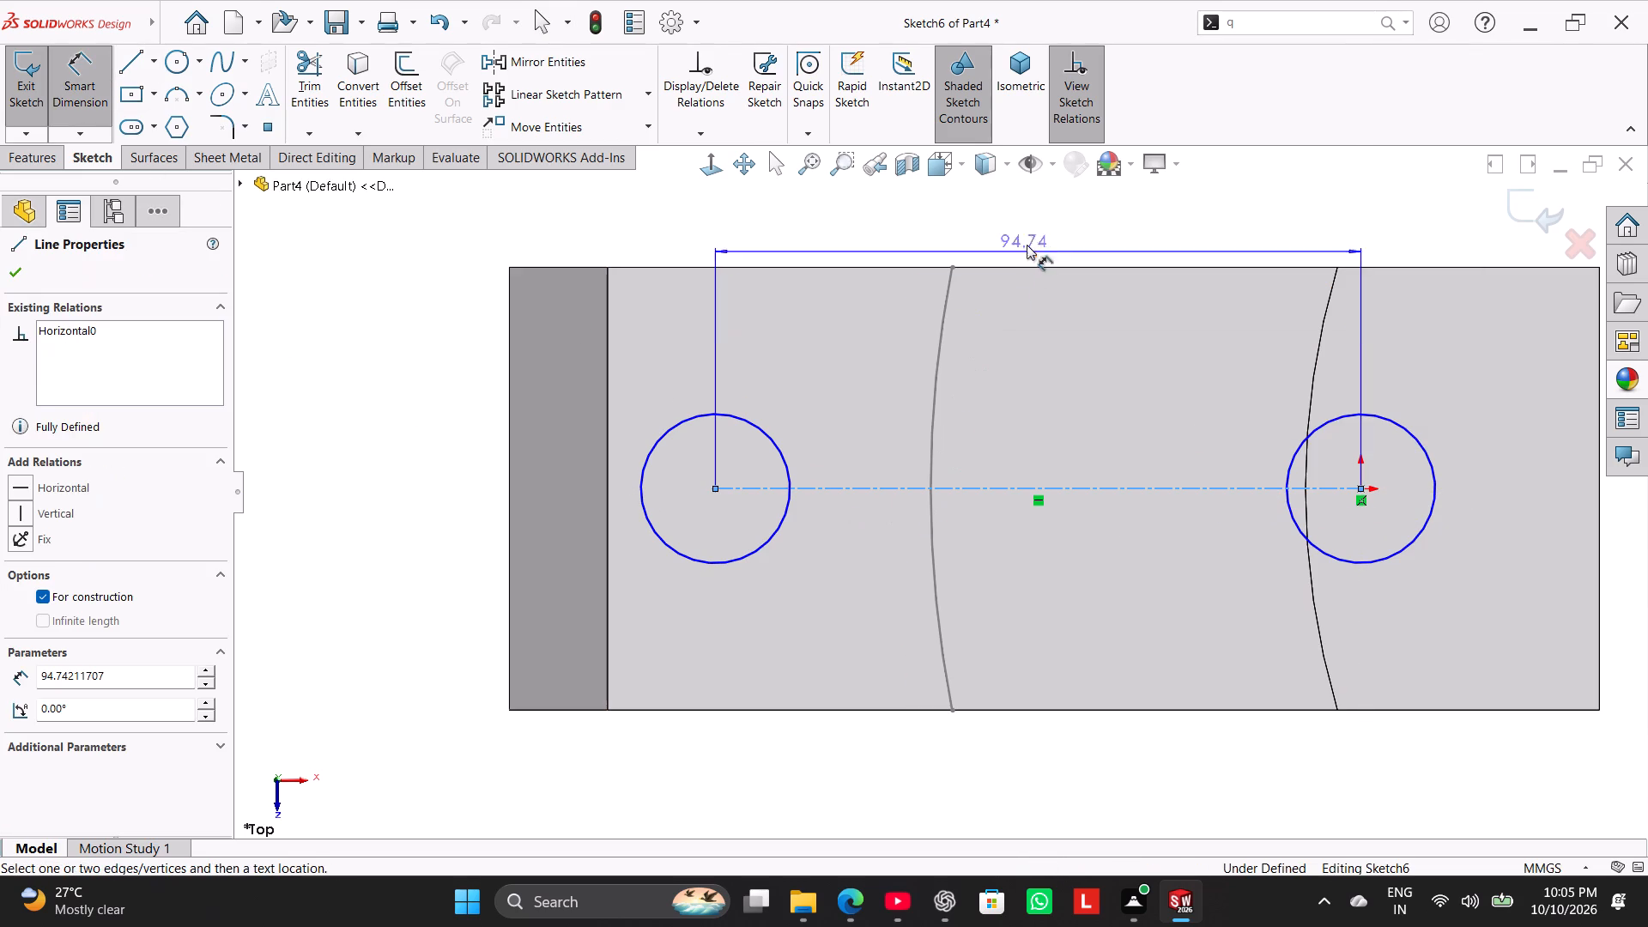
pyautogui.click(1031, 228)
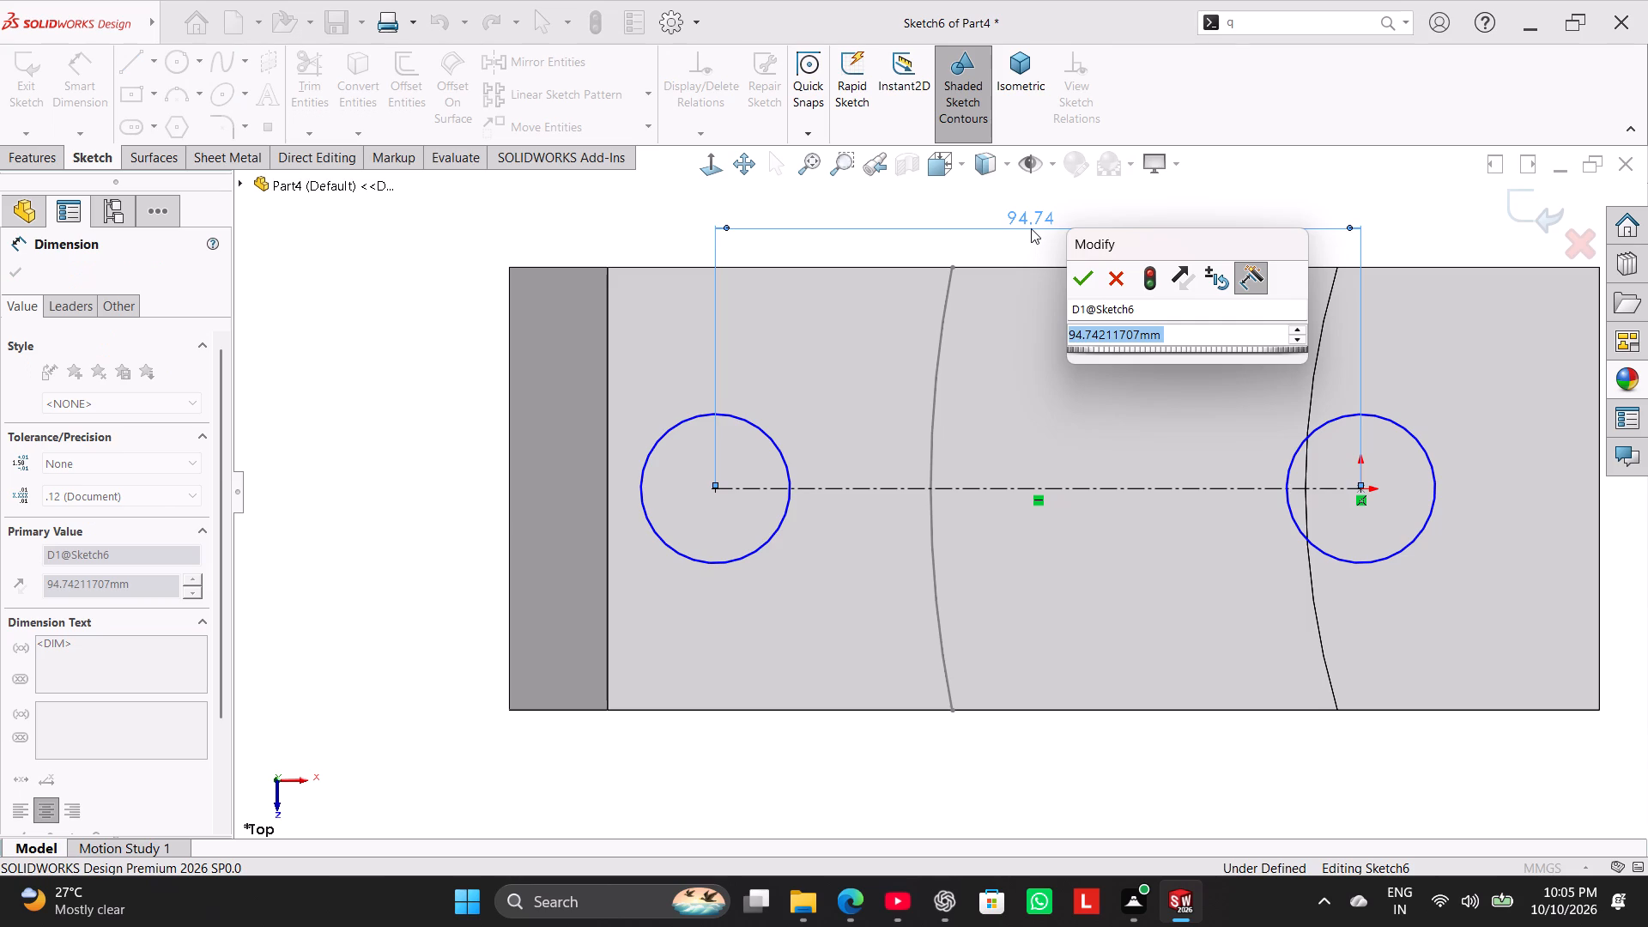
pyautogui.write('90')
pyautogui.press('Return')
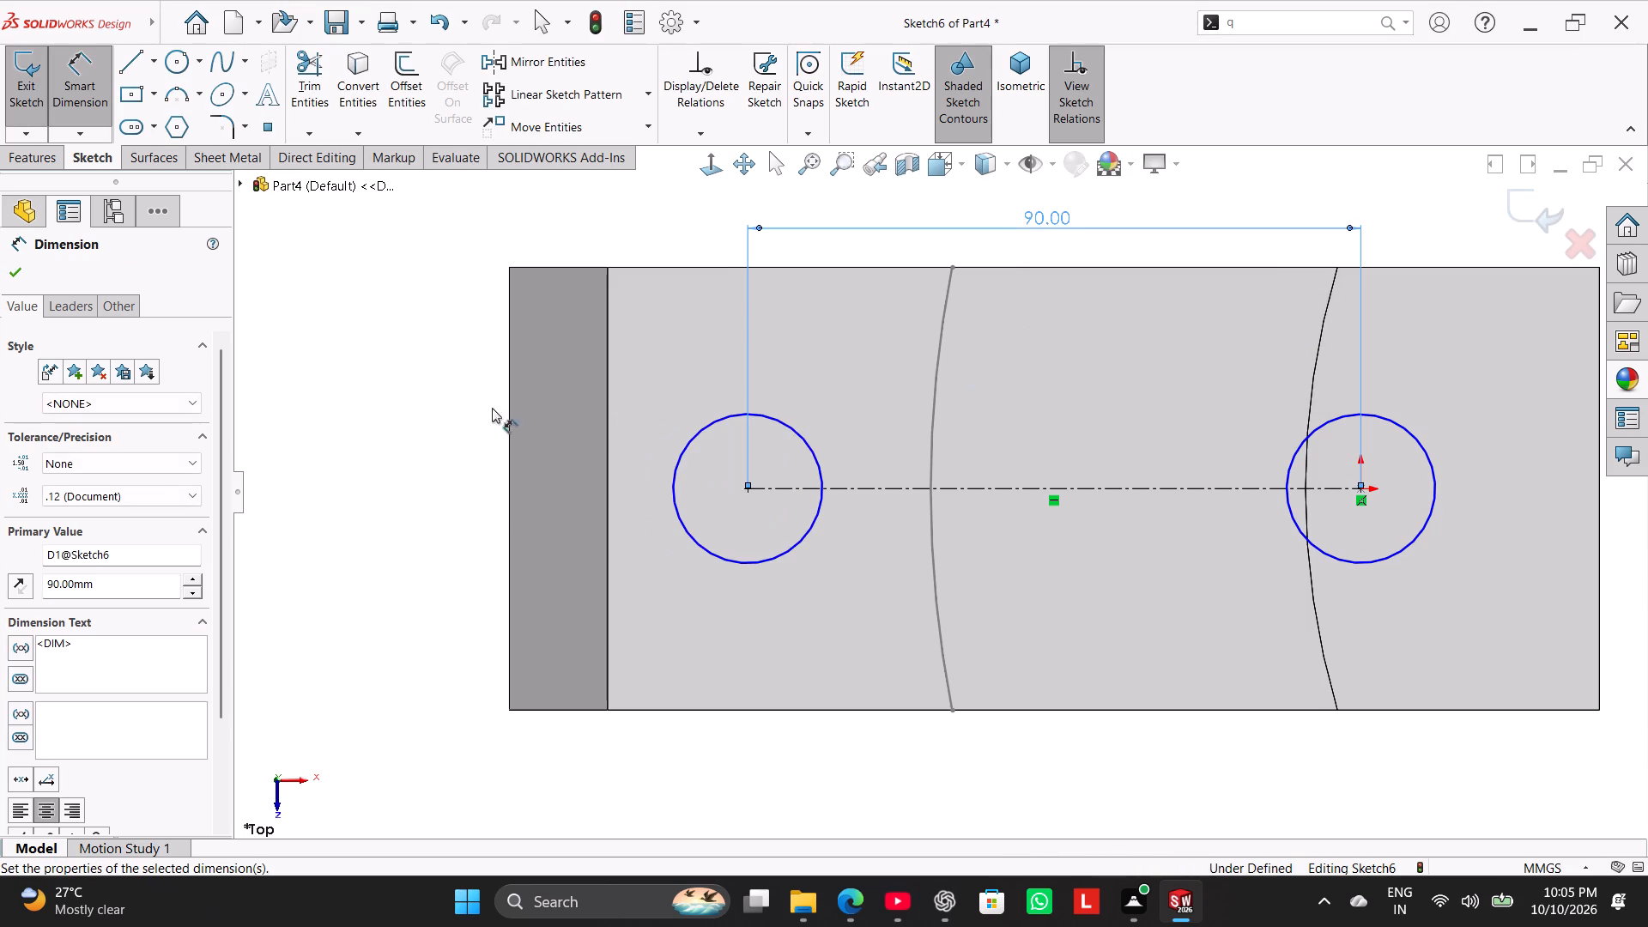
pyautogui.moveTo(384, 379); pyautogui.dragTo(399, 392, button='right')
pyautogui.rightClick(436, 413)
pyautogui.click(490, 469)
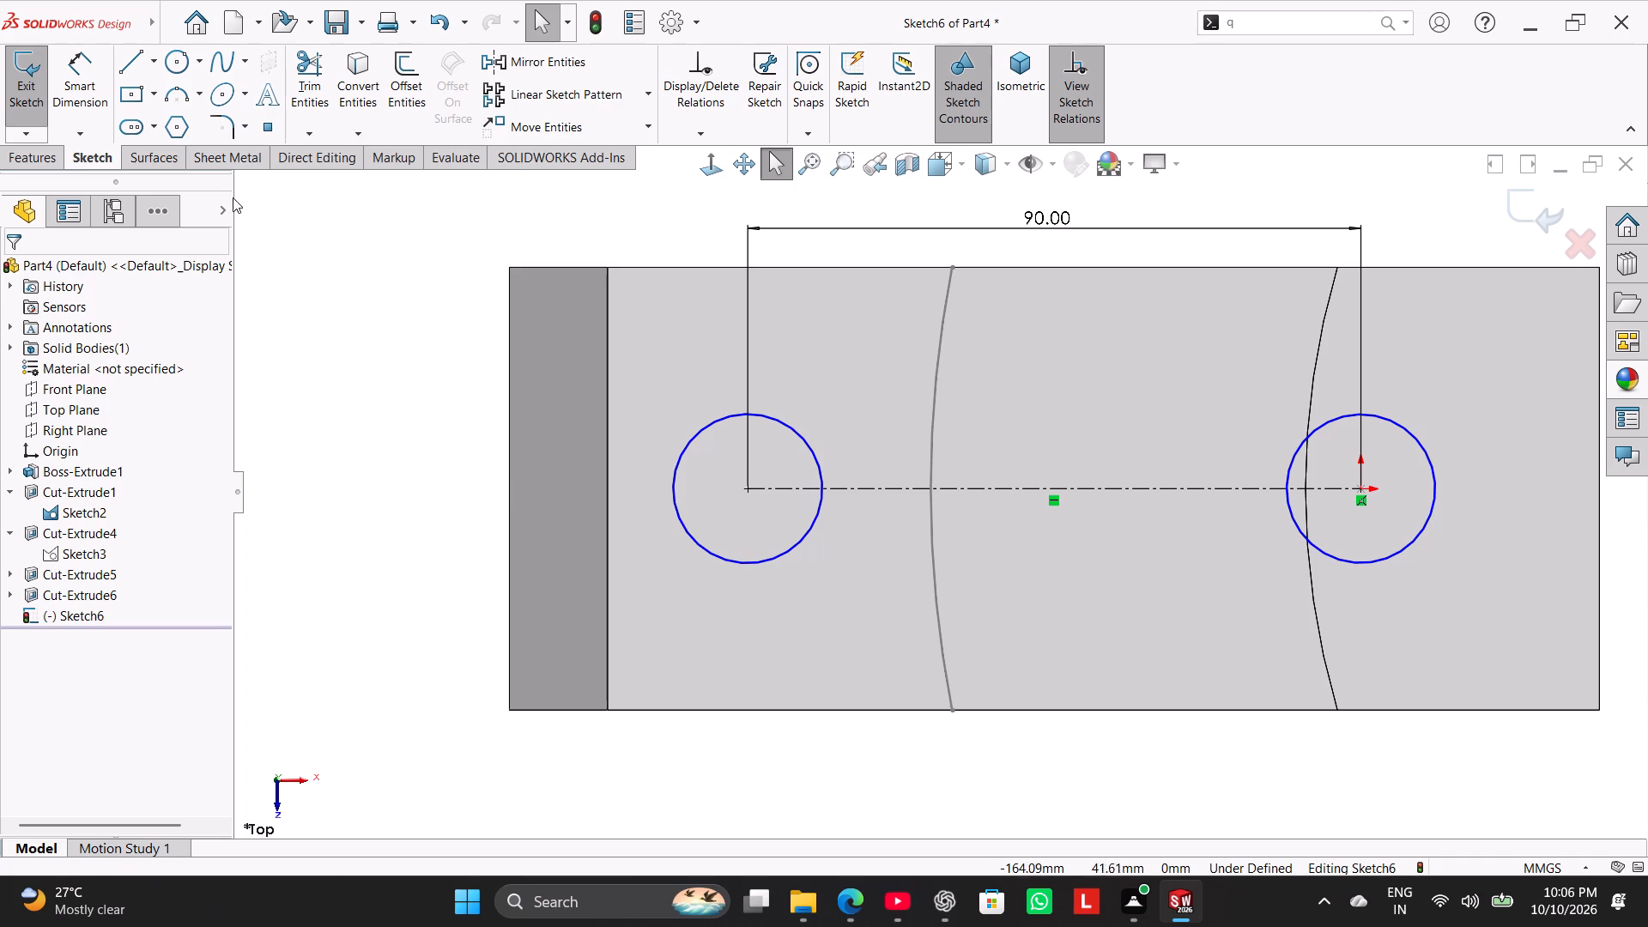
# Dimension the circle over the tallest block.
pyautogui.click(80, 89)
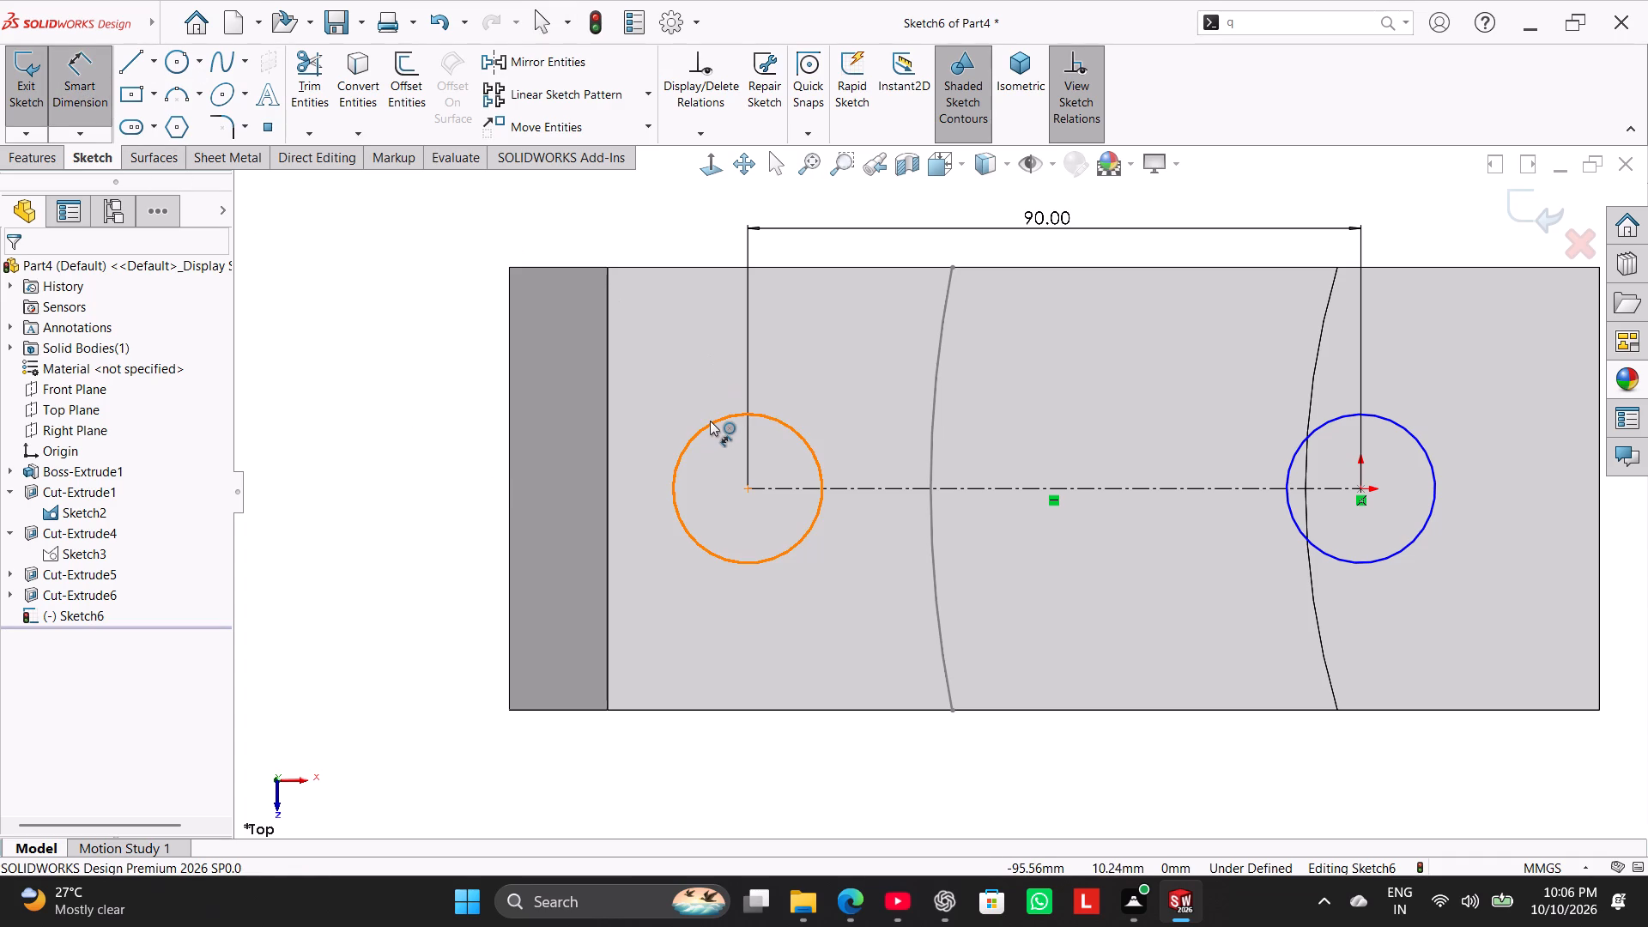
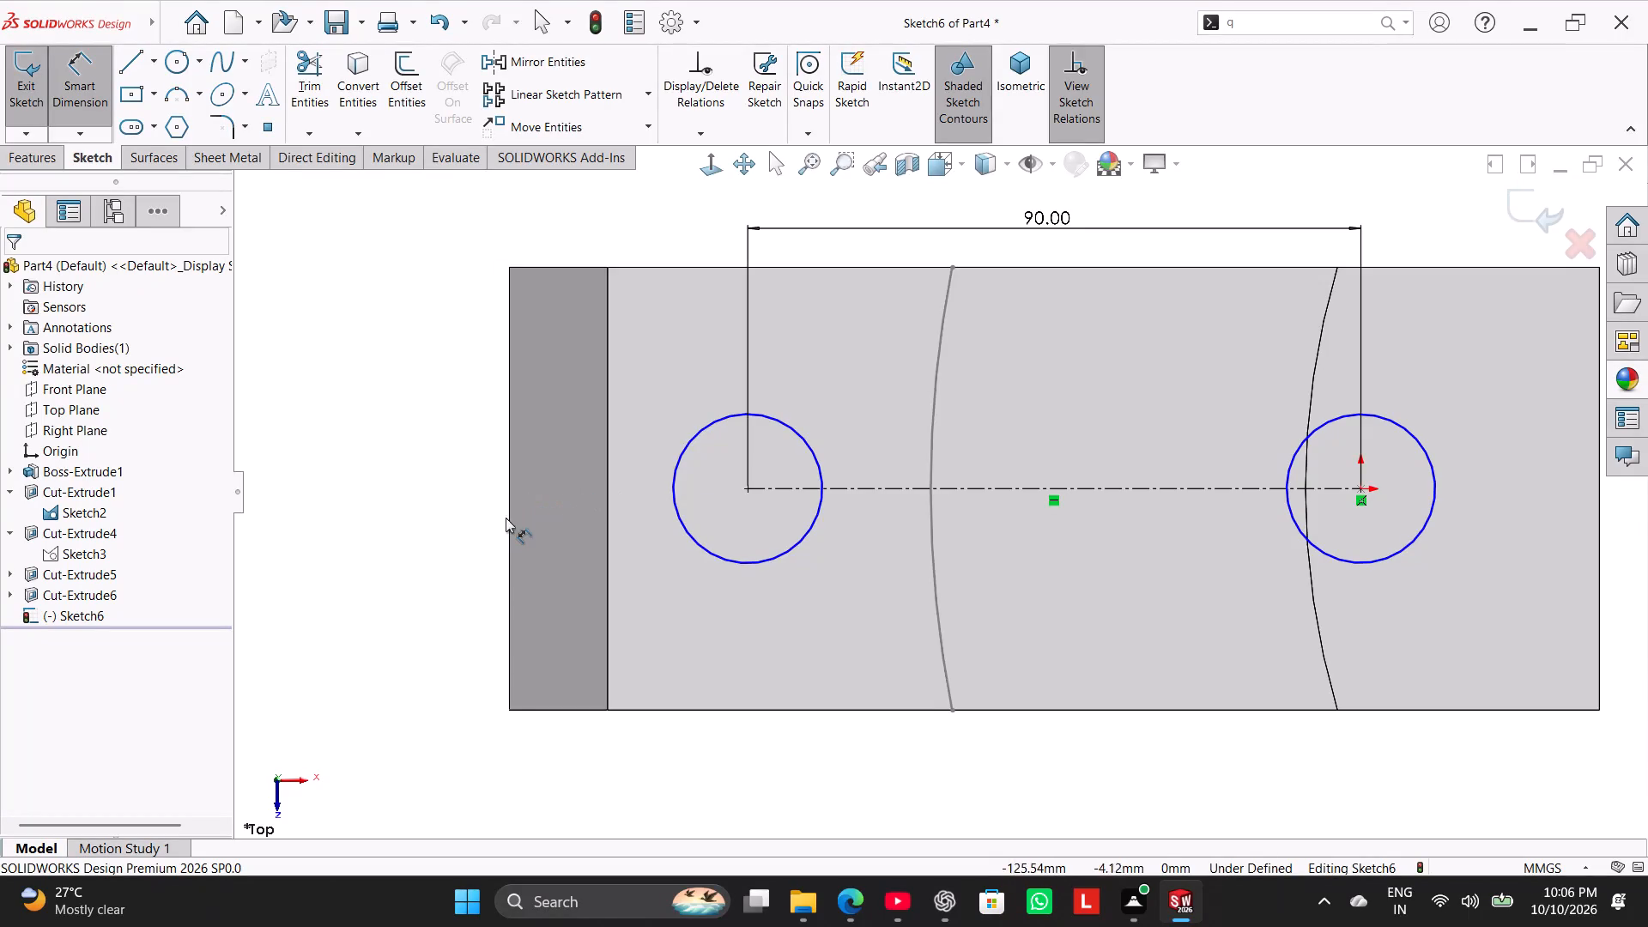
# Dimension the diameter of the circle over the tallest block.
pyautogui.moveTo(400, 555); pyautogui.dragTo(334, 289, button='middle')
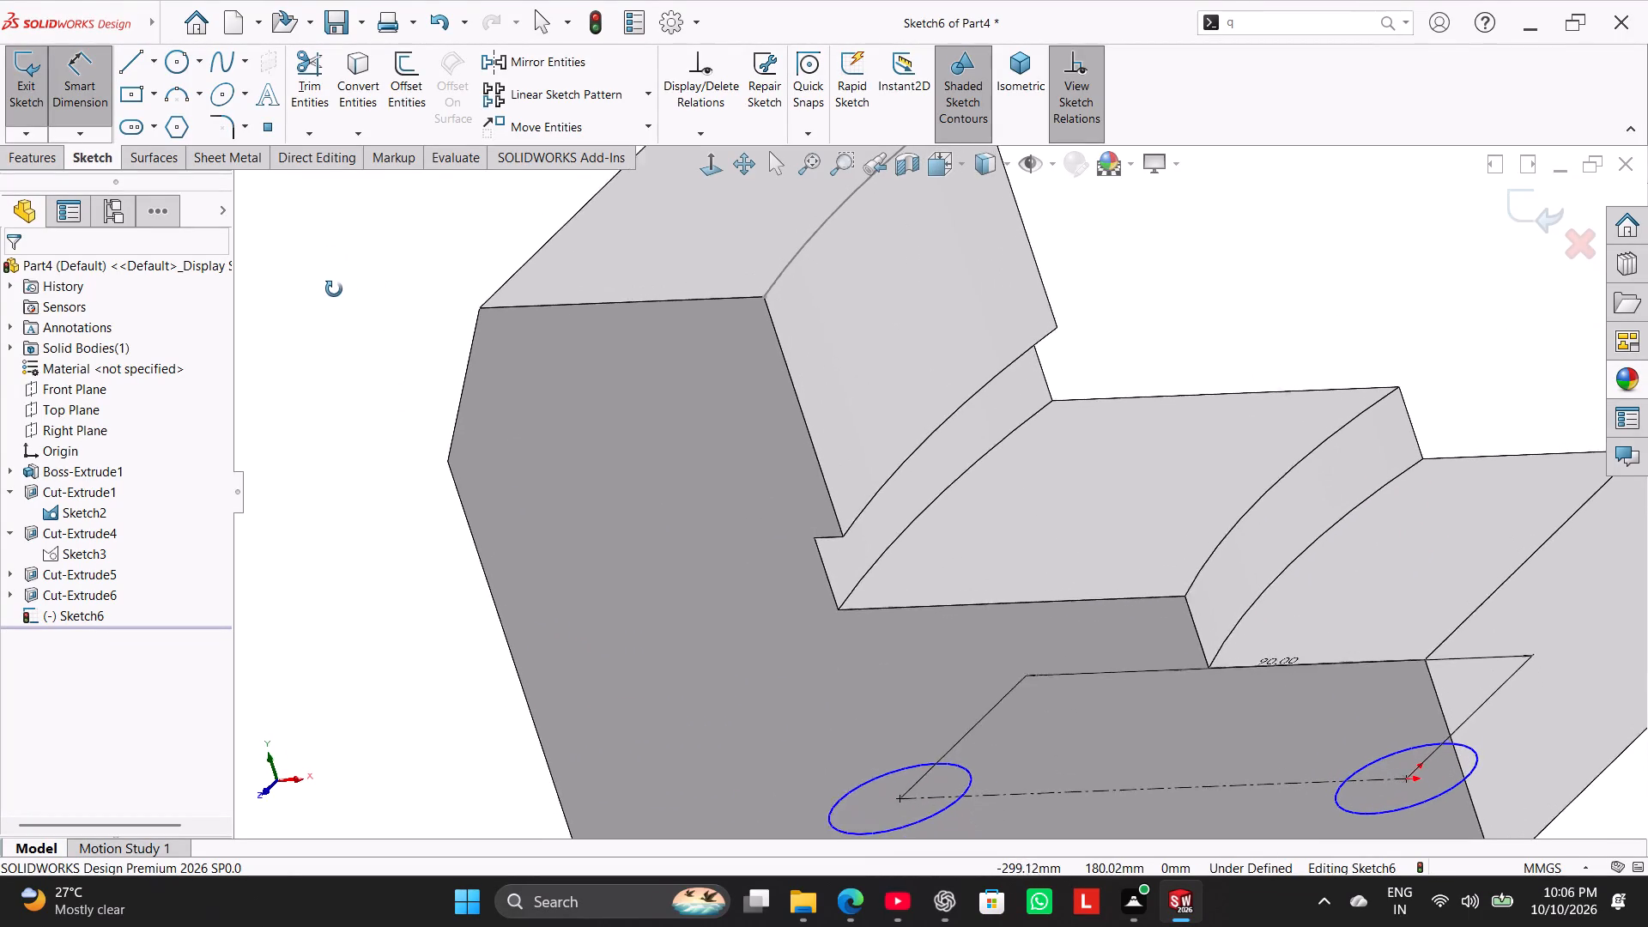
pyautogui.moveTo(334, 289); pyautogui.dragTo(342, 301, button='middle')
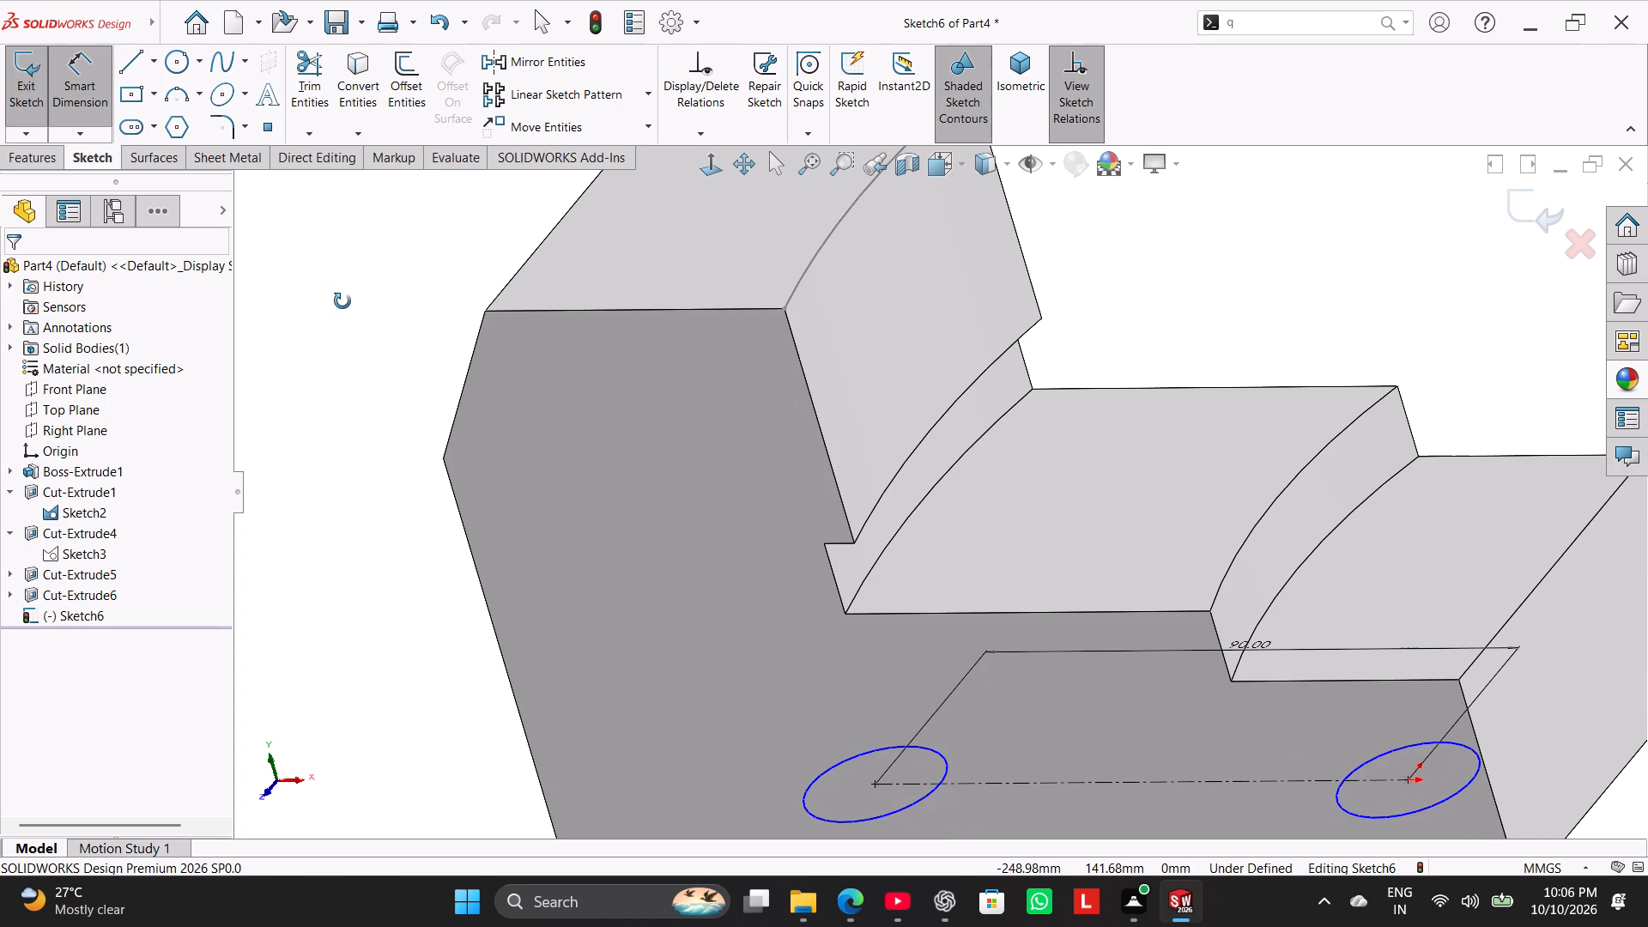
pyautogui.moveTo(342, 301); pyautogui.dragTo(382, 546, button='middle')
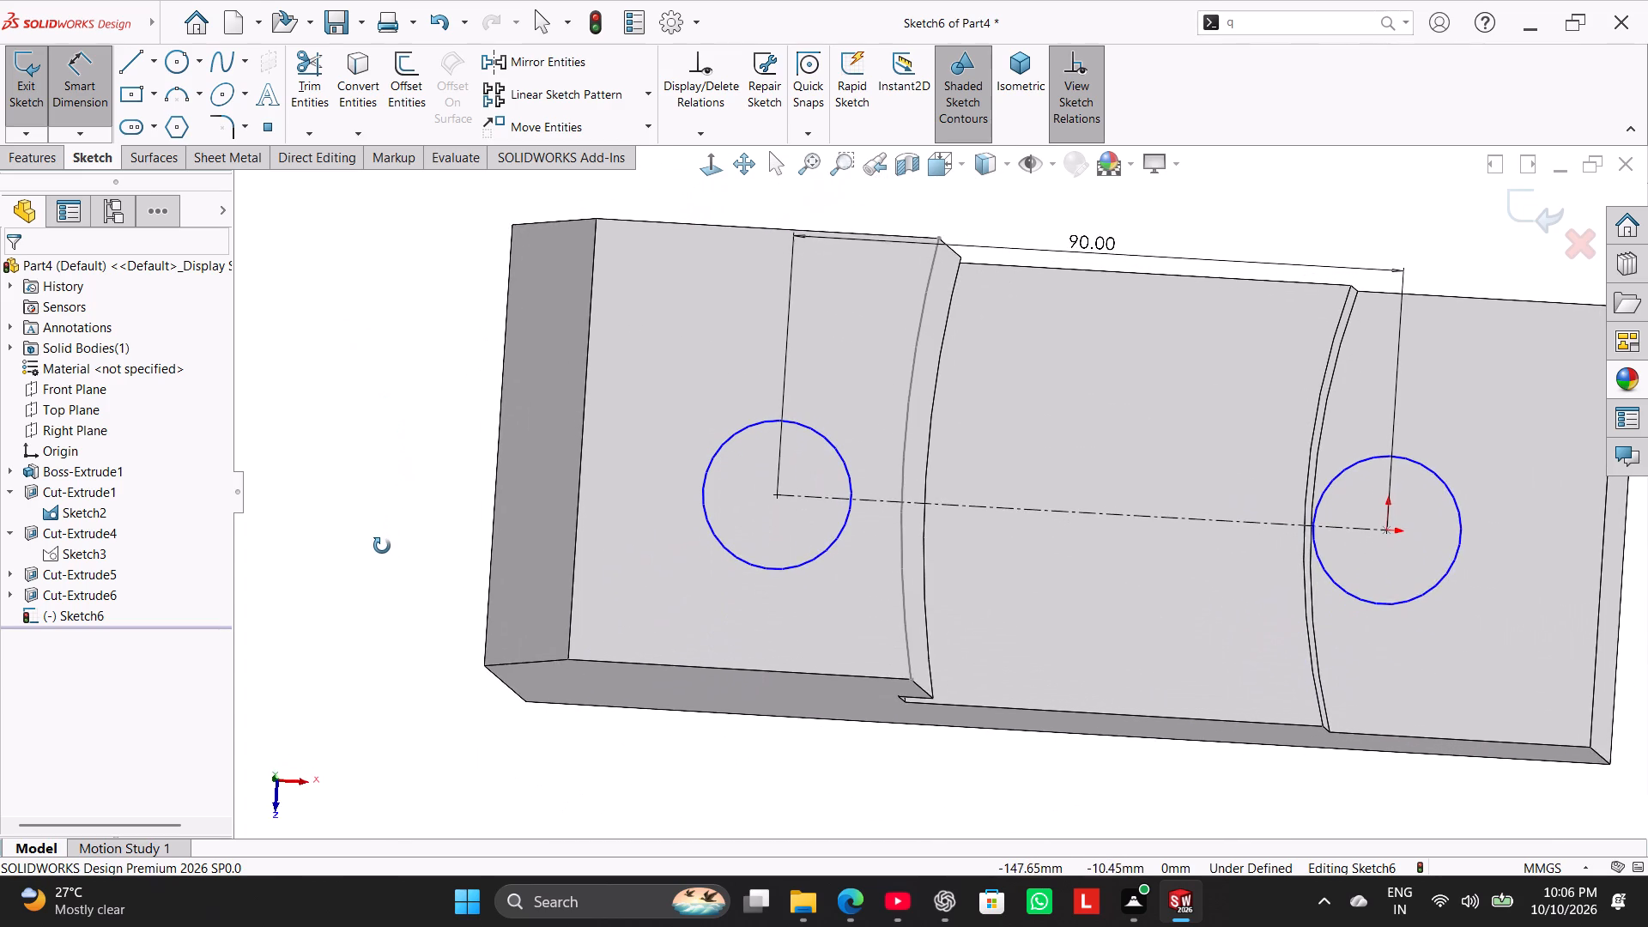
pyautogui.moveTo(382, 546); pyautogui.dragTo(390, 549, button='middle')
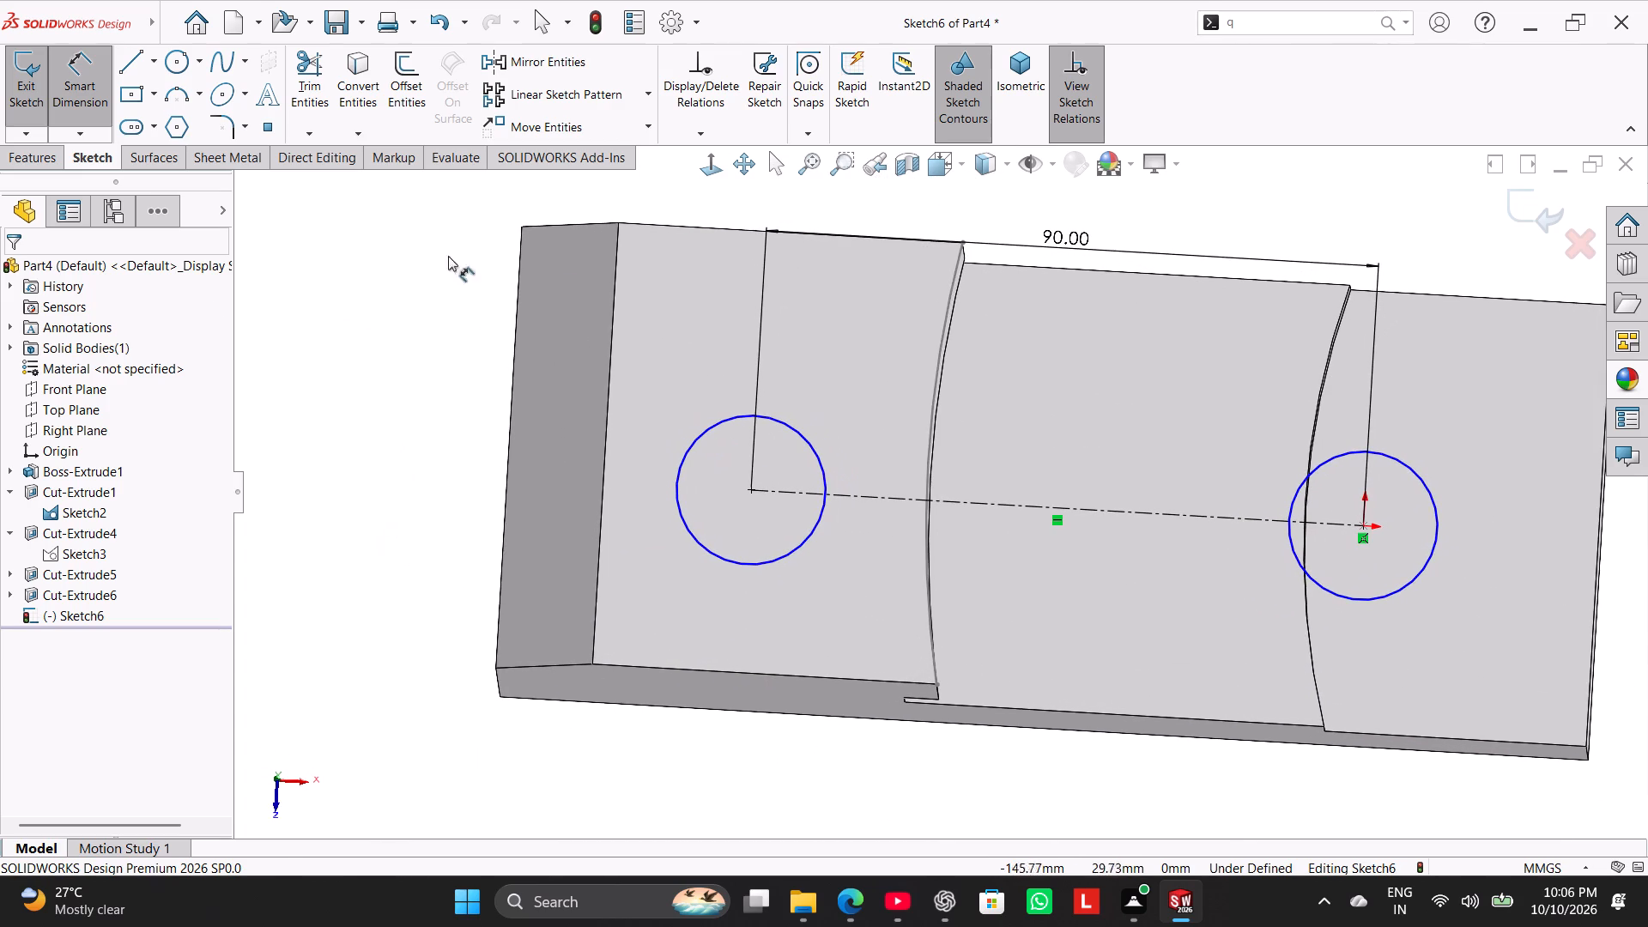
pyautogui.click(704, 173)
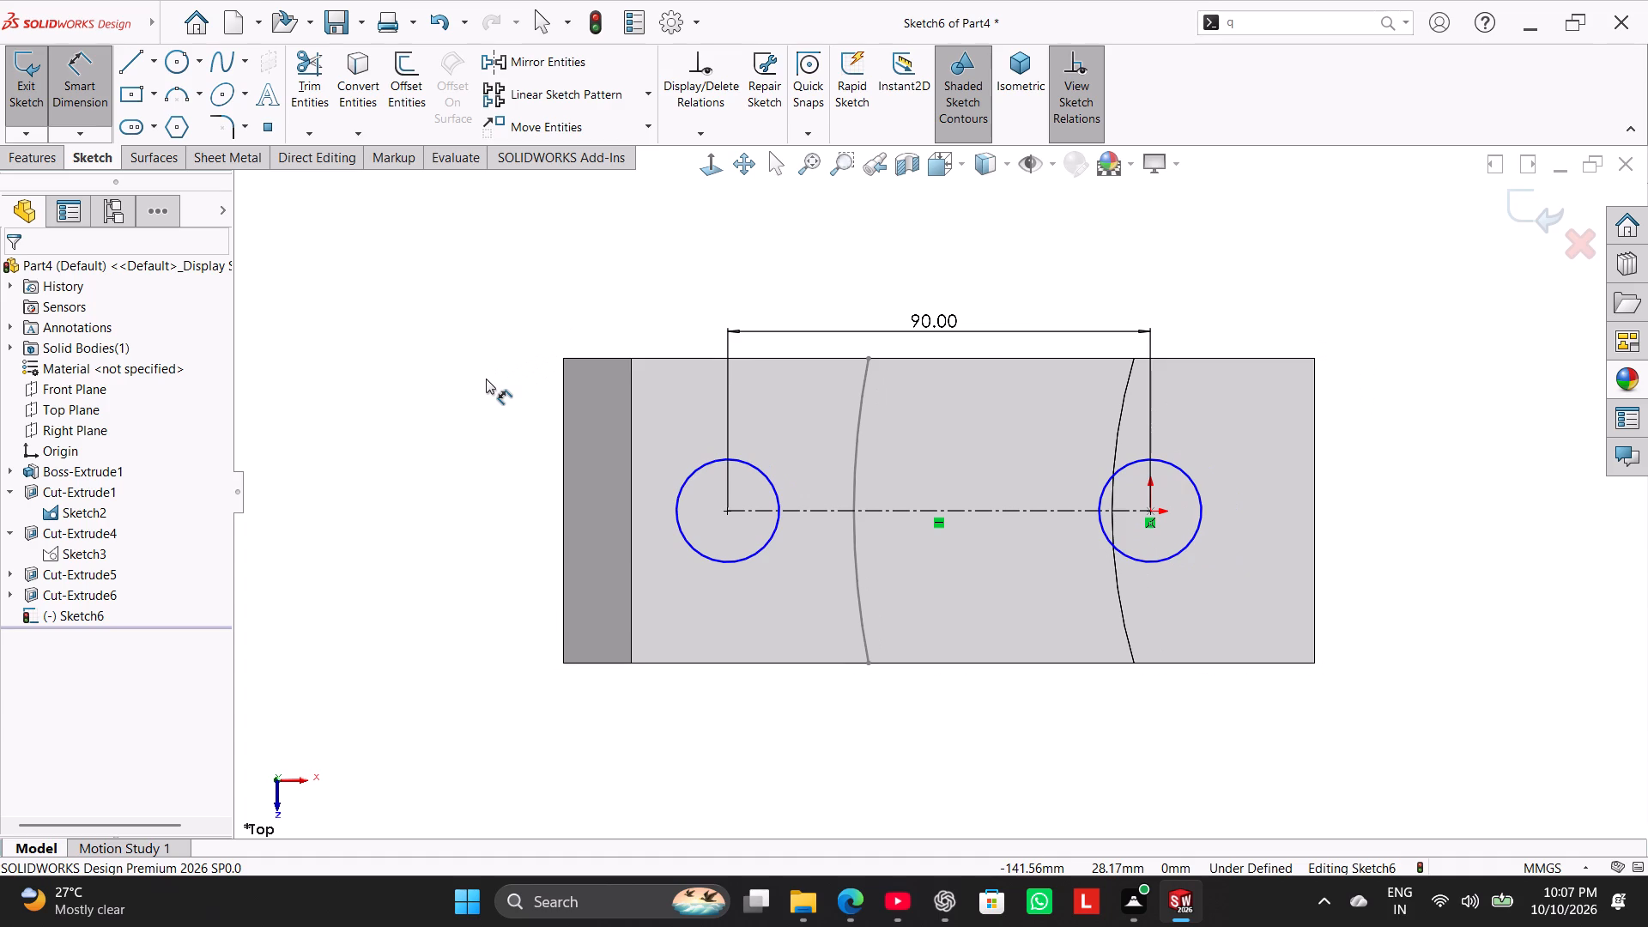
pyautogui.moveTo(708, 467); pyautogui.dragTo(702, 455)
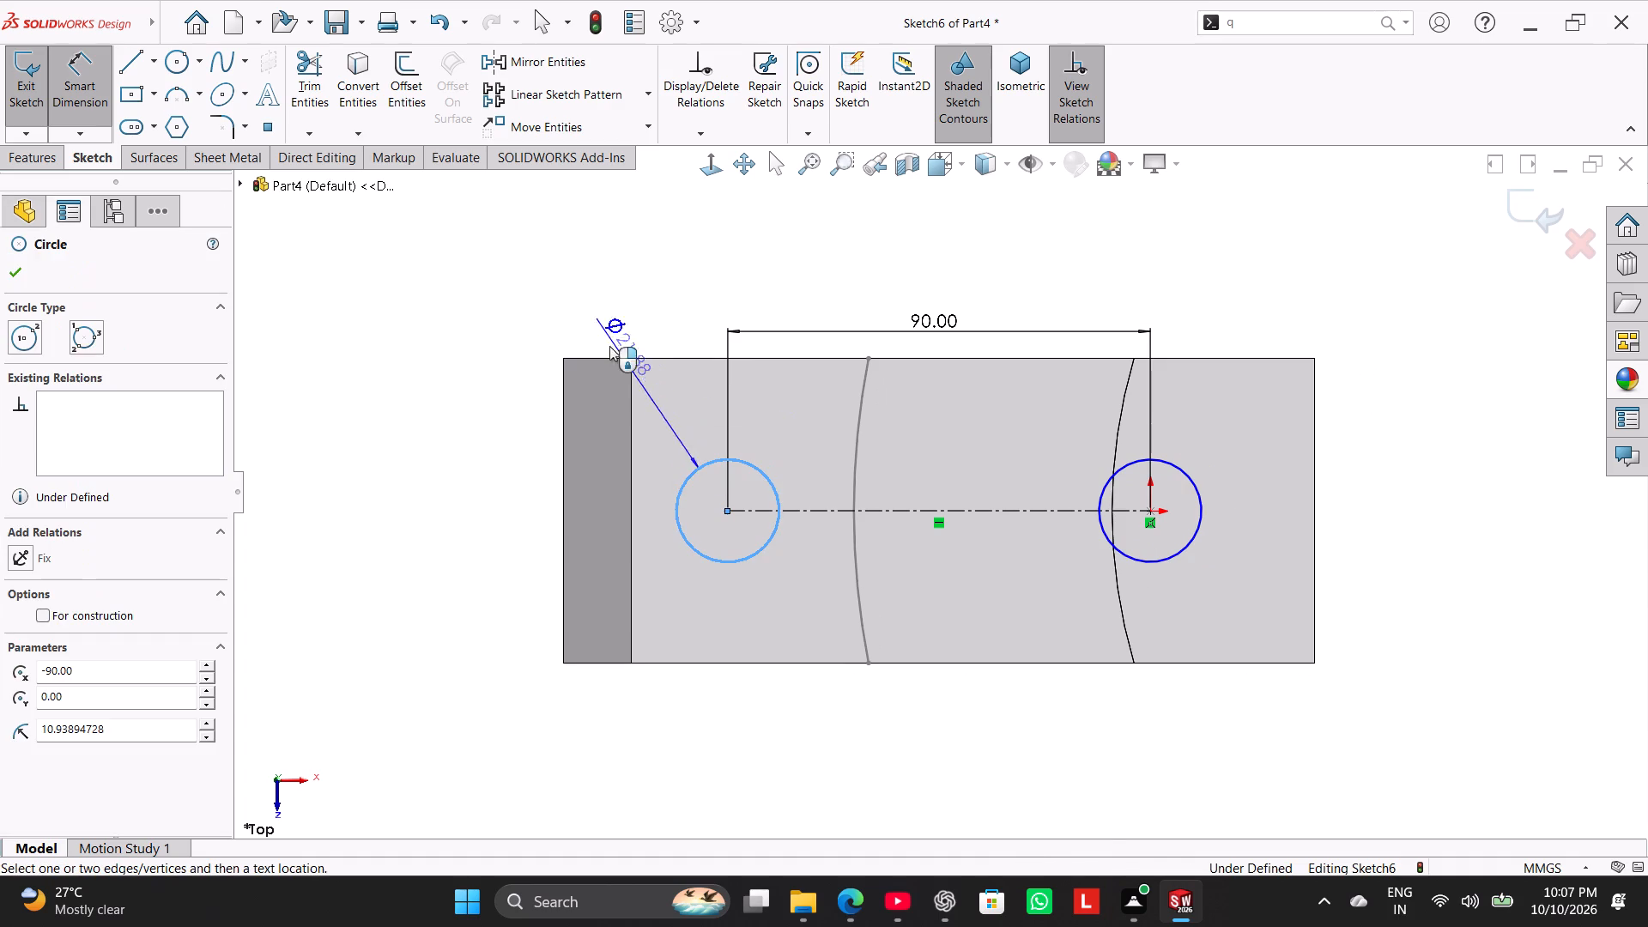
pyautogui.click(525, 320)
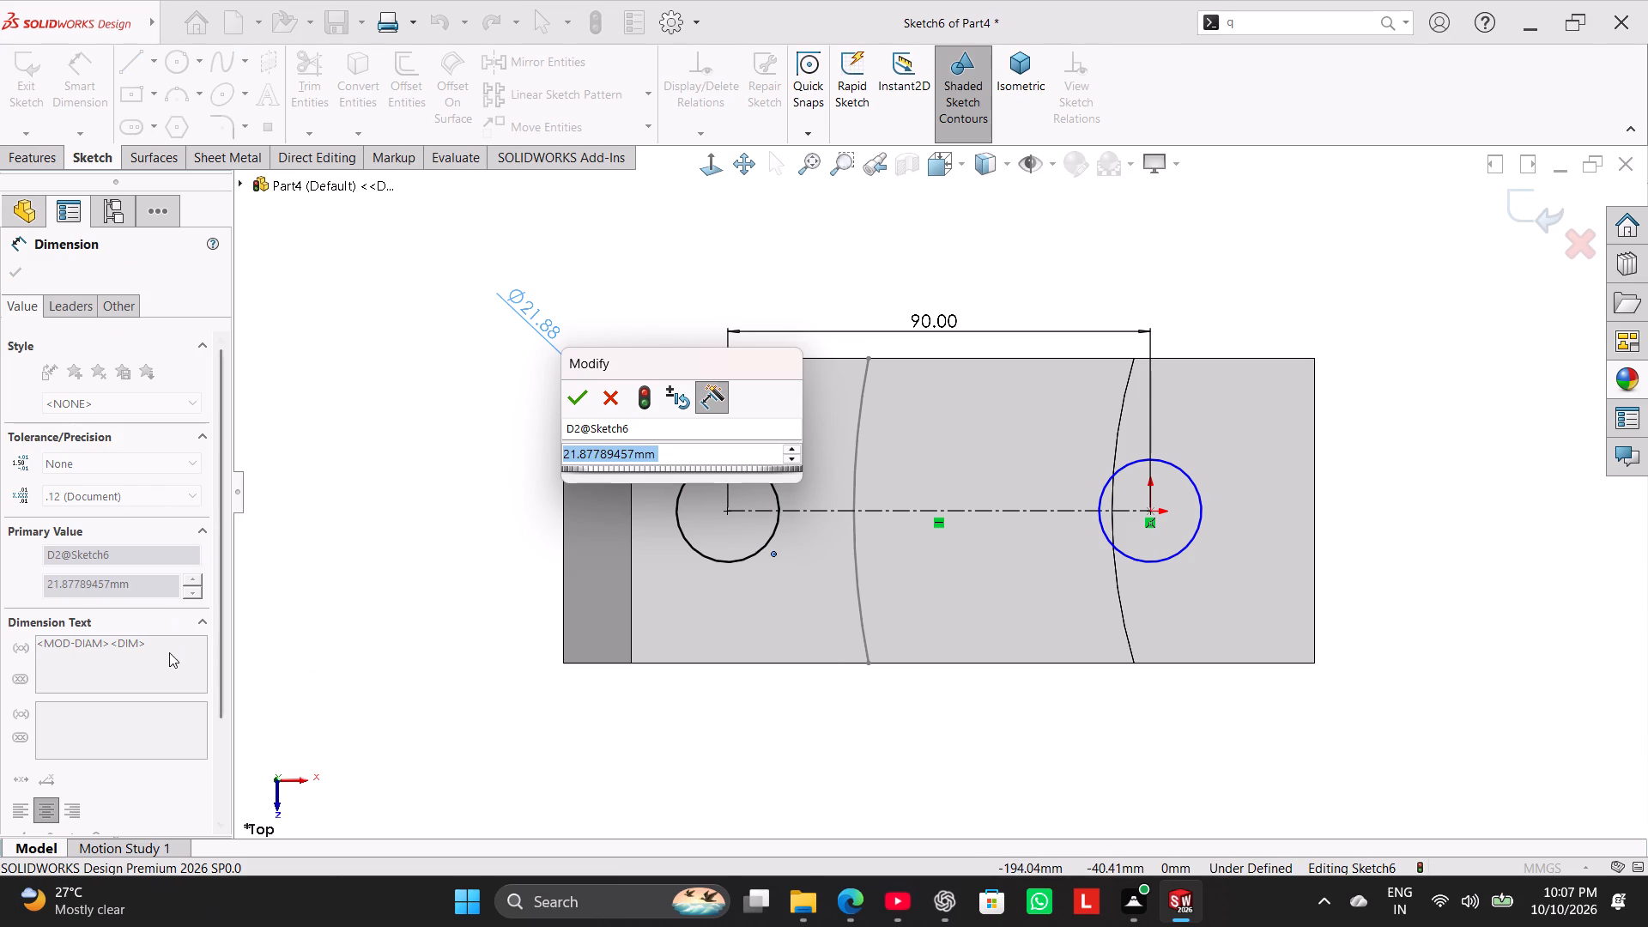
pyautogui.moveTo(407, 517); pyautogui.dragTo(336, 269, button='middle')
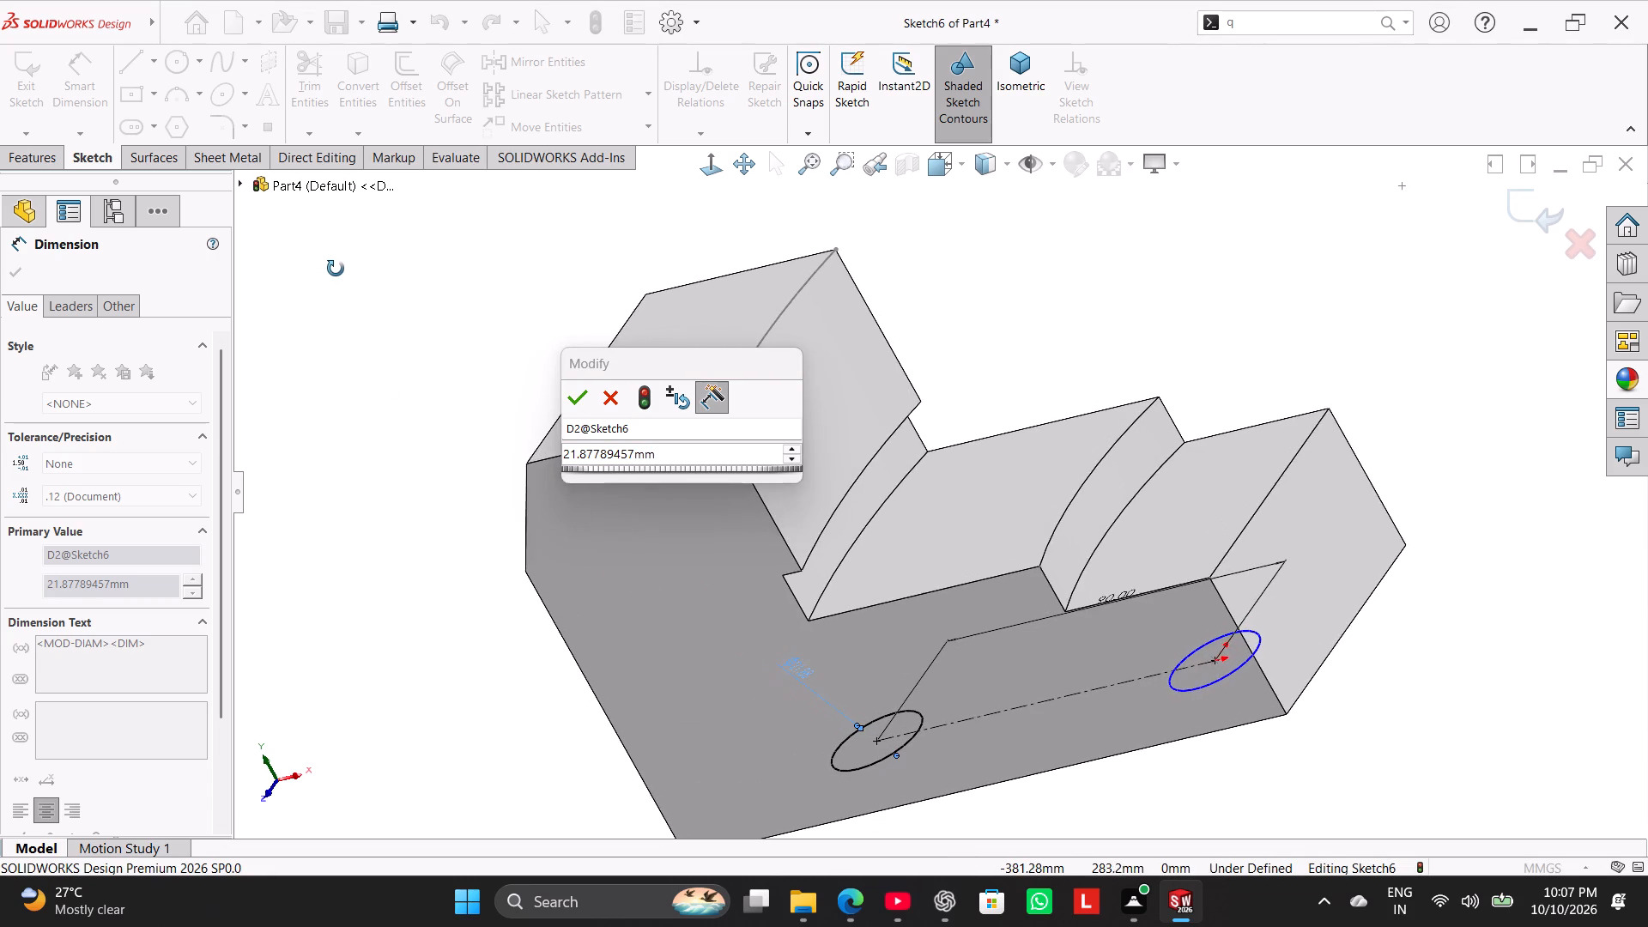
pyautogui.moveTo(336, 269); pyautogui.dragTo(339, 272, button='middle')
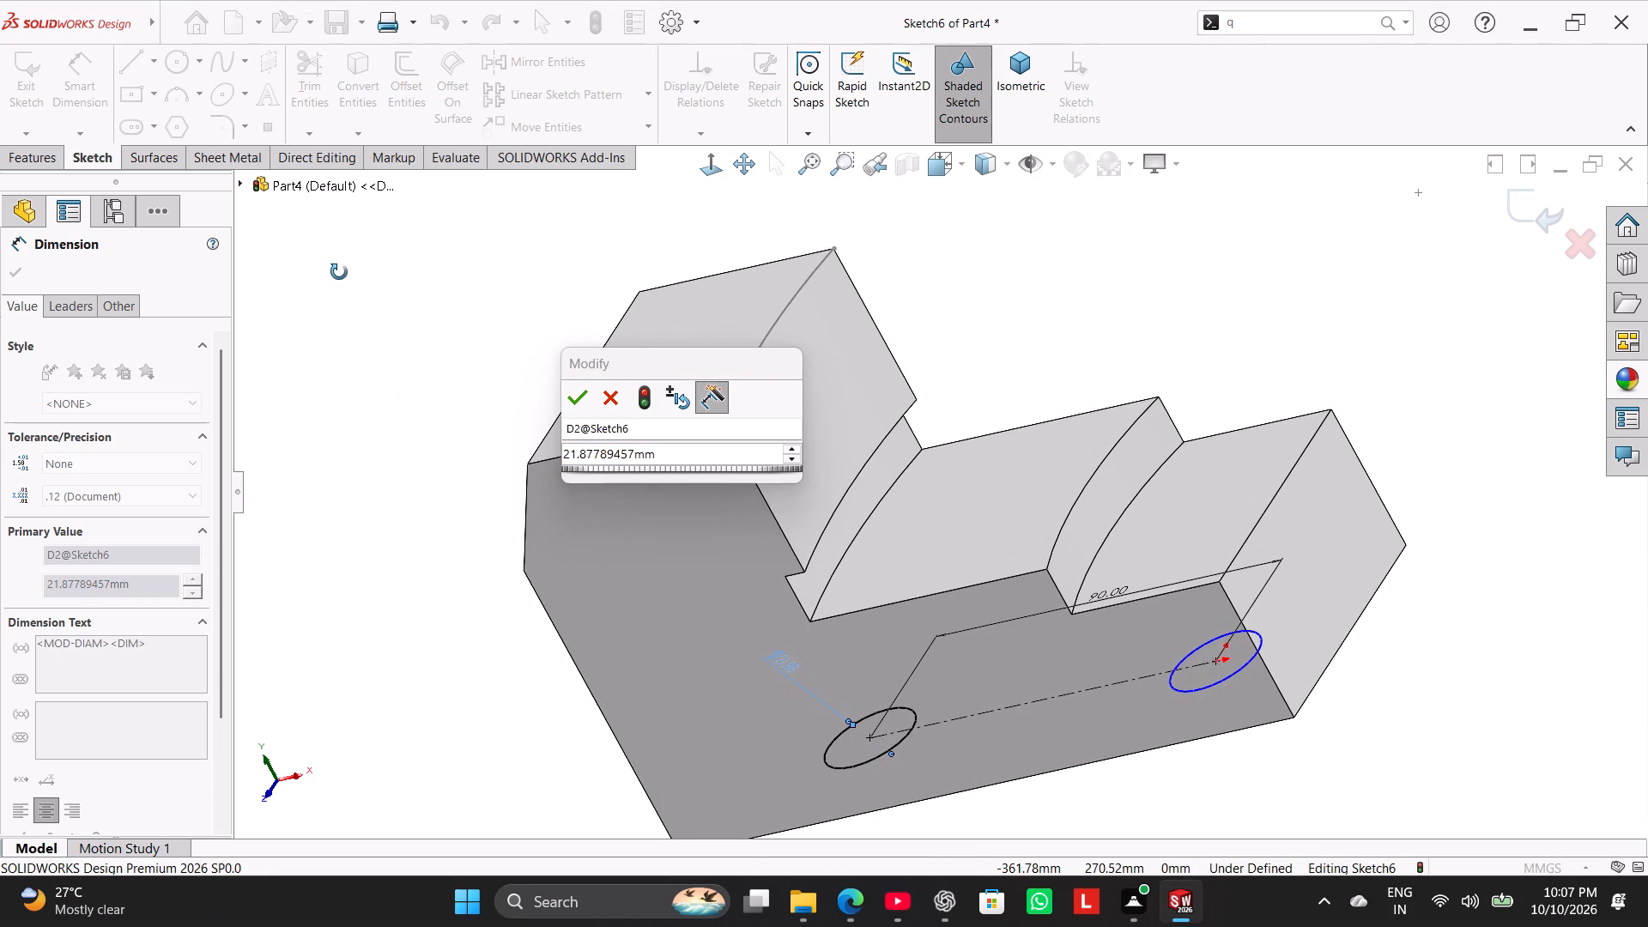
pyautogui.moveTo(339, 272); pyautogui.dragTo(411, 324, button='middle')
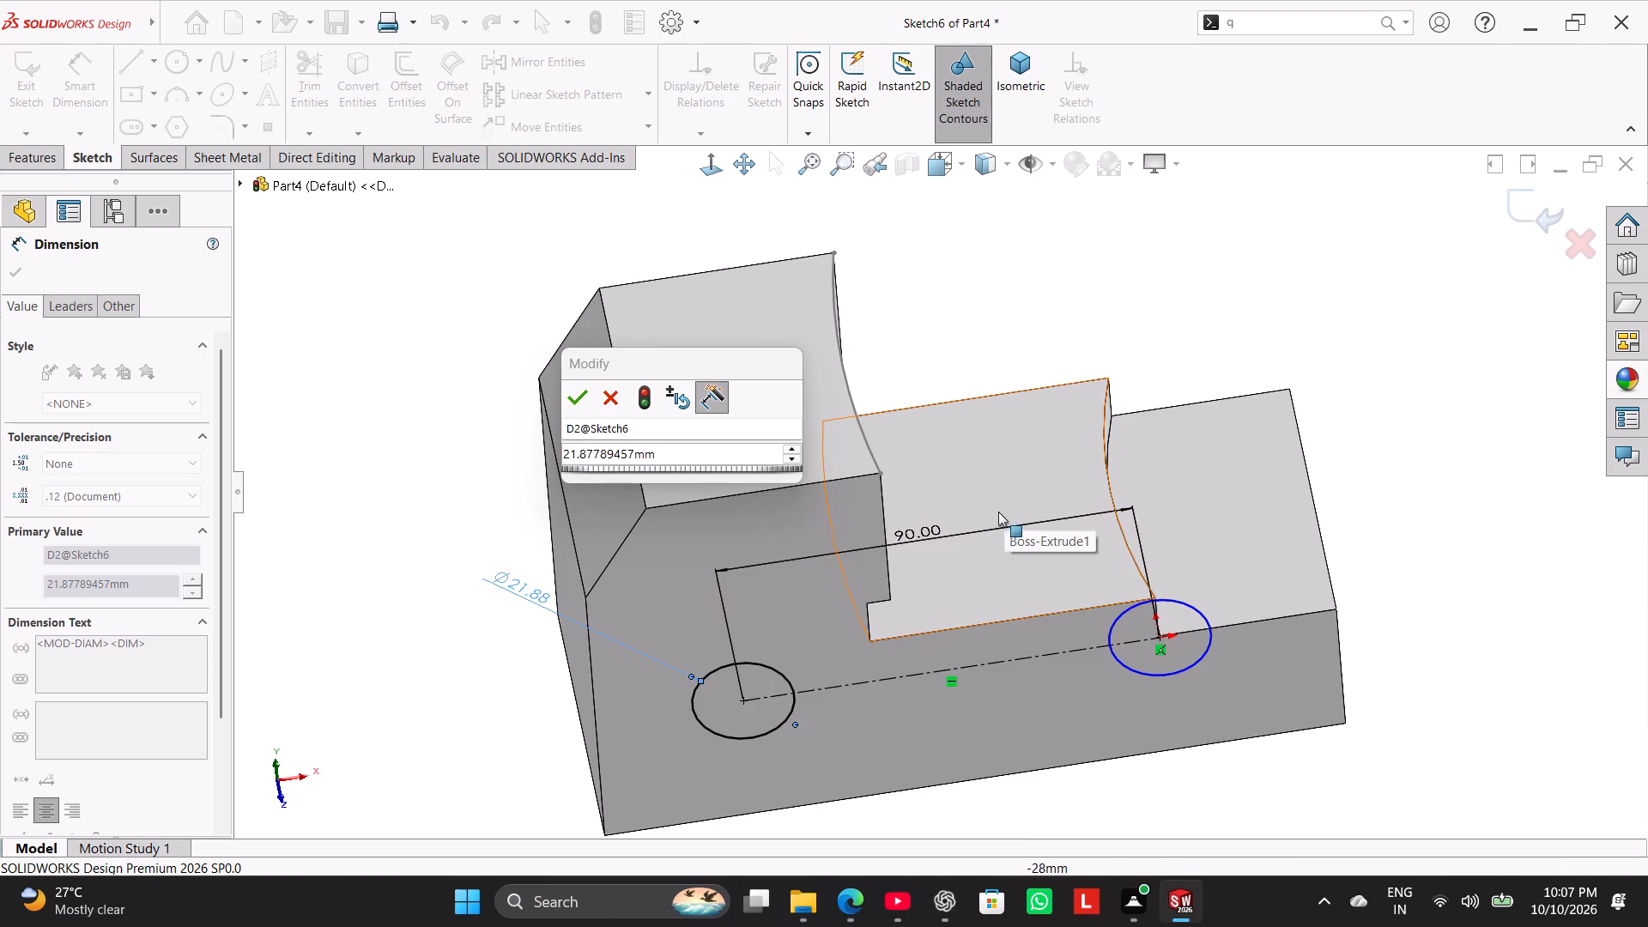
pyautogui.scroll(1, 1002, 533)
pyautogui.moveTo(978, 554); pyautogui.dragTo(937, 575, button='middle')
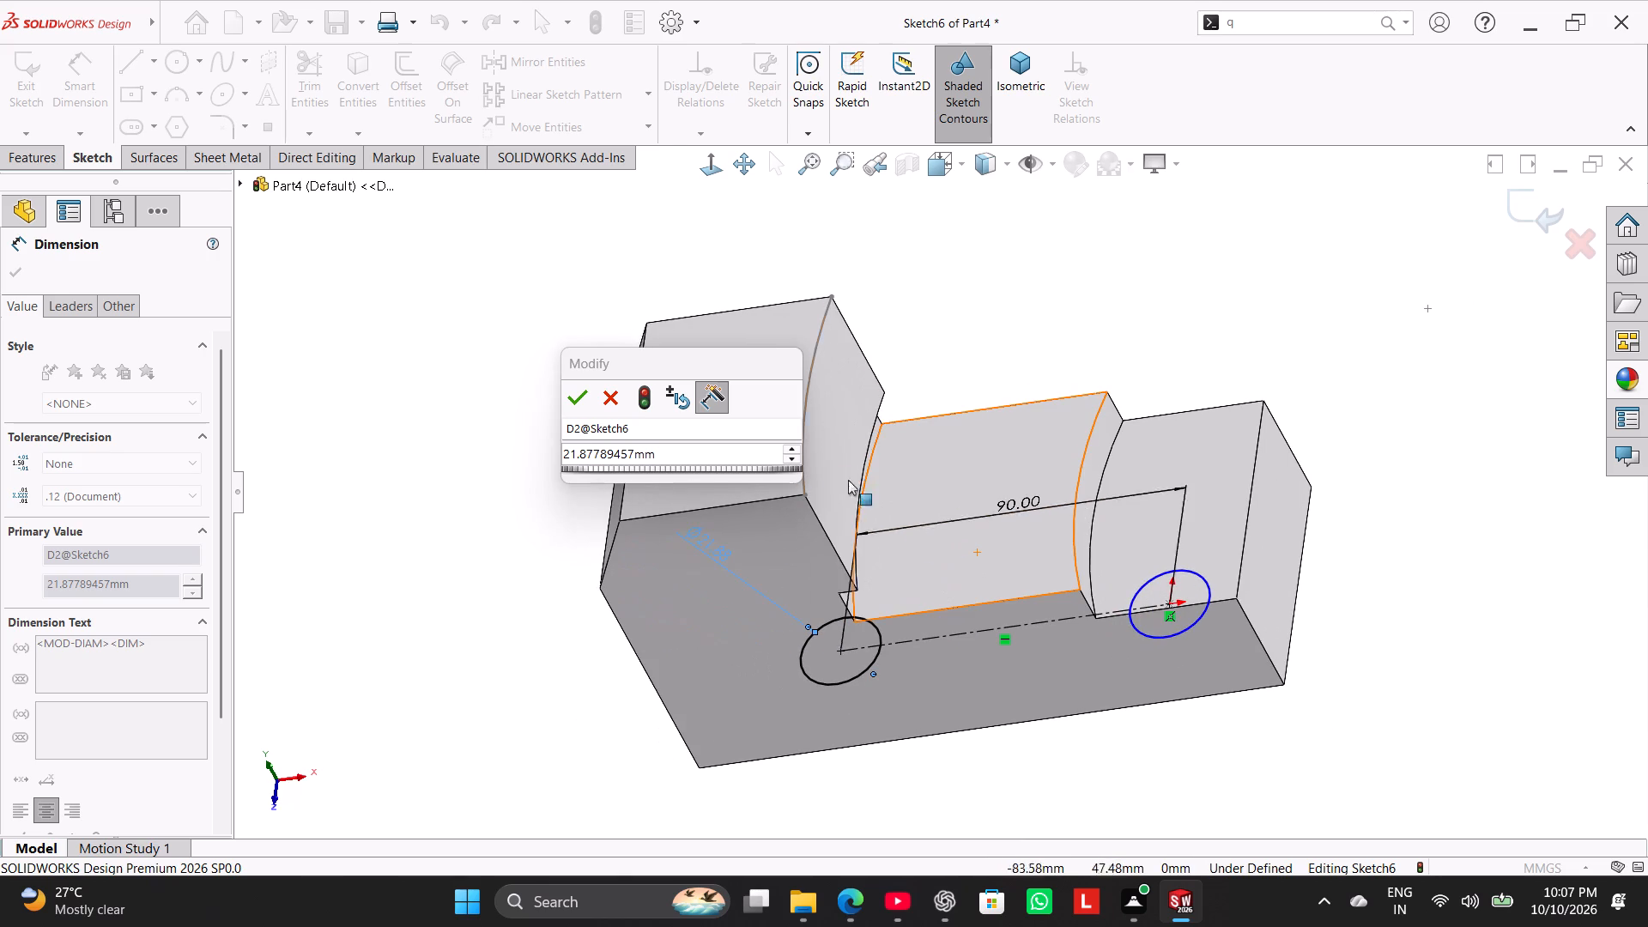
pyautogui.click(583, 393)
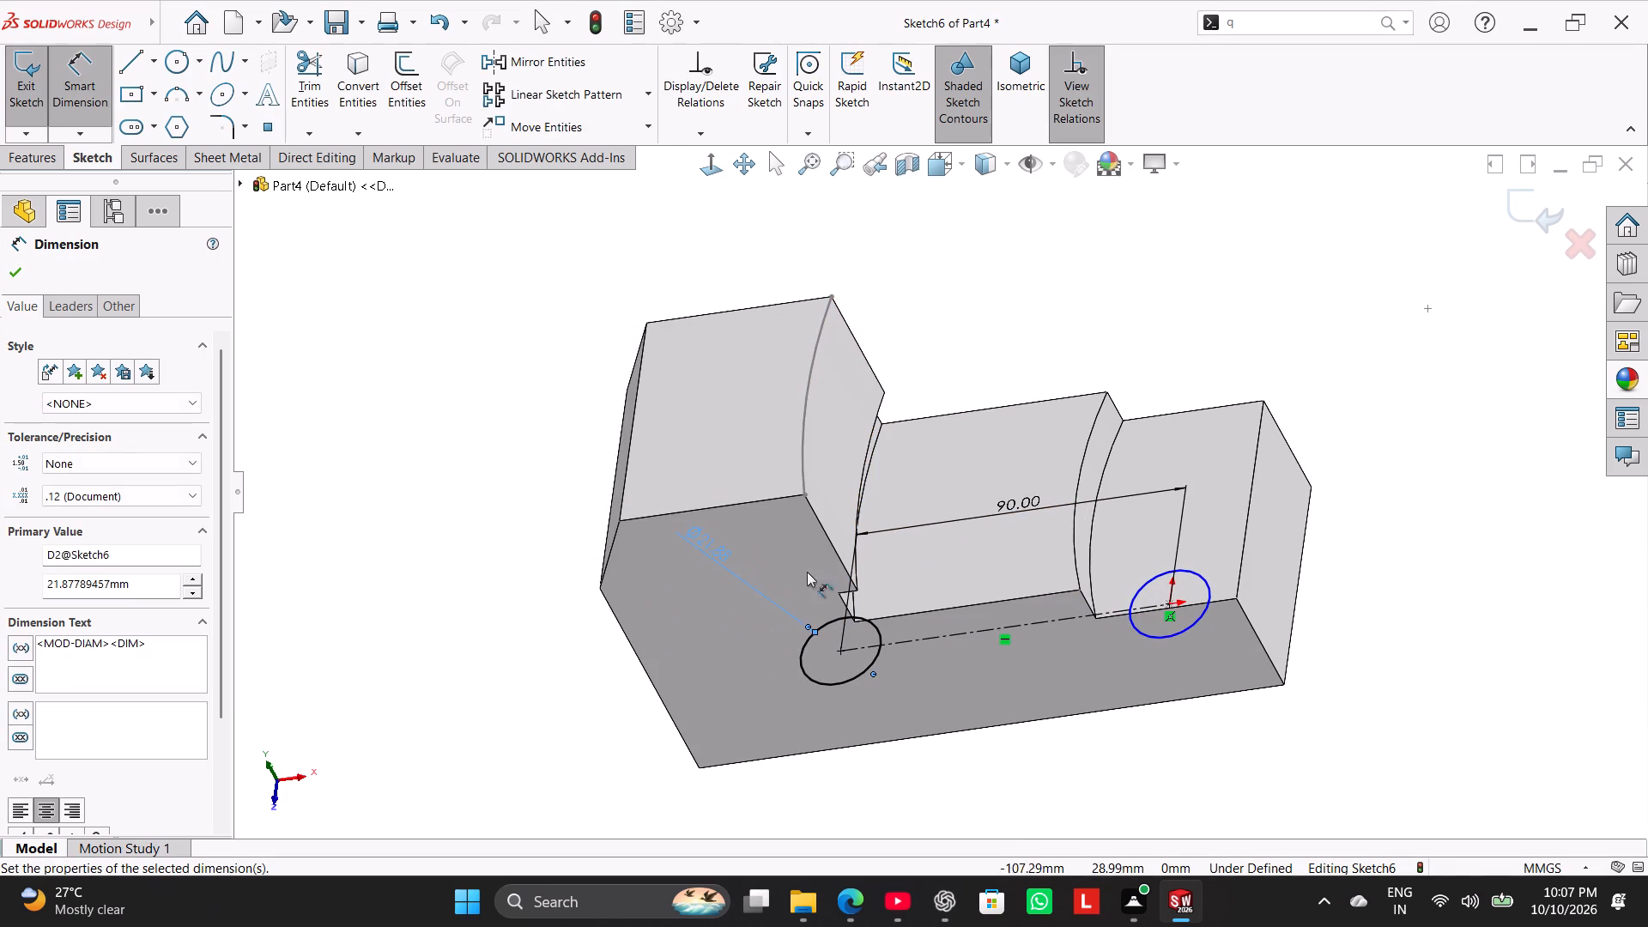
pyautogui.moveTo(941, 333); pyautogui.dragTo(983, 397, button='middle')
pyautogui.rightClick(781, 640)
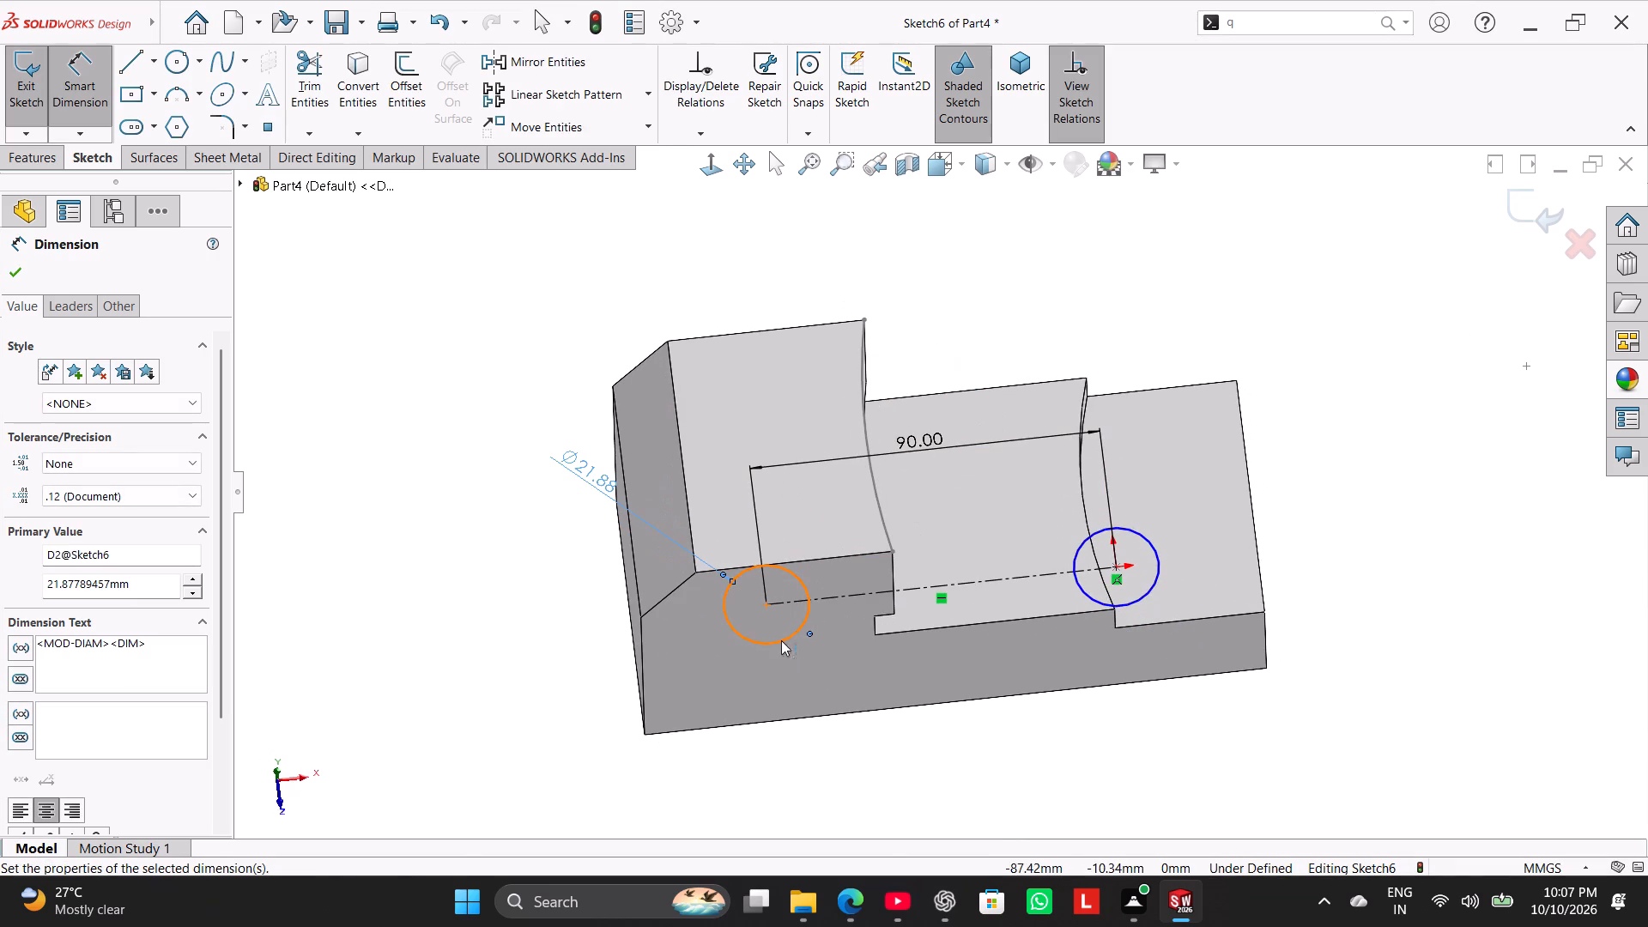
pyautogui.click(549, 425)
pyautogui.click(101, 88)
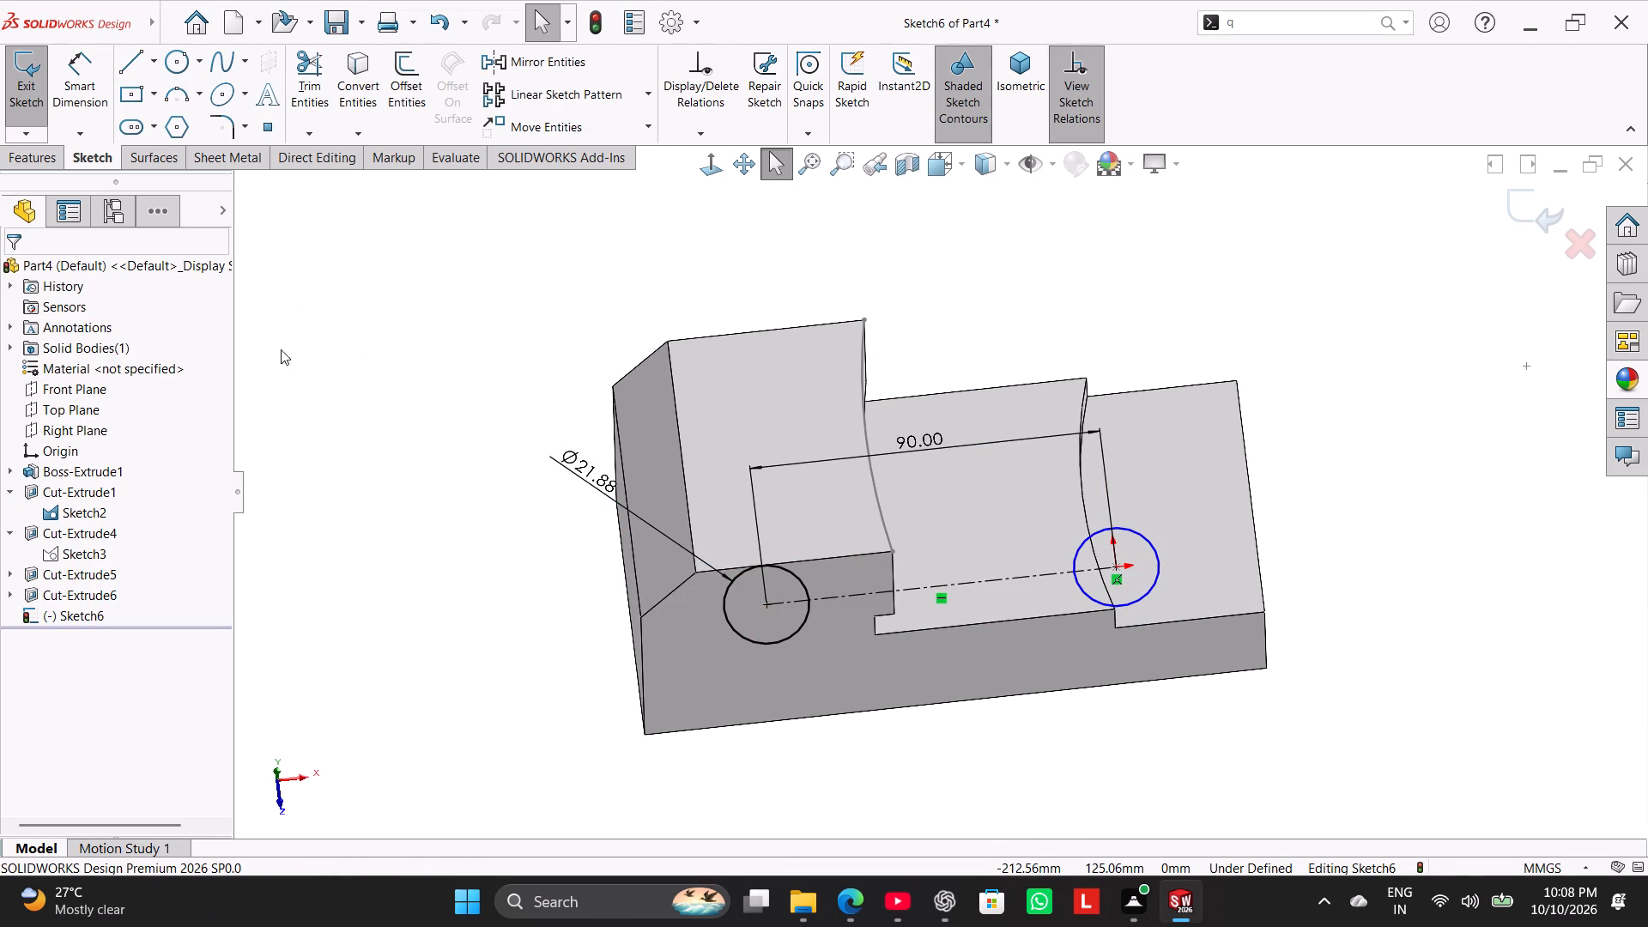
# Delete both circles, the 90 mm dimension and the construction centerline from the Top Plane sketch, and exit the sketch.
pyautogui.rightClick(764, 642)
pyautogui.click(859, 839)
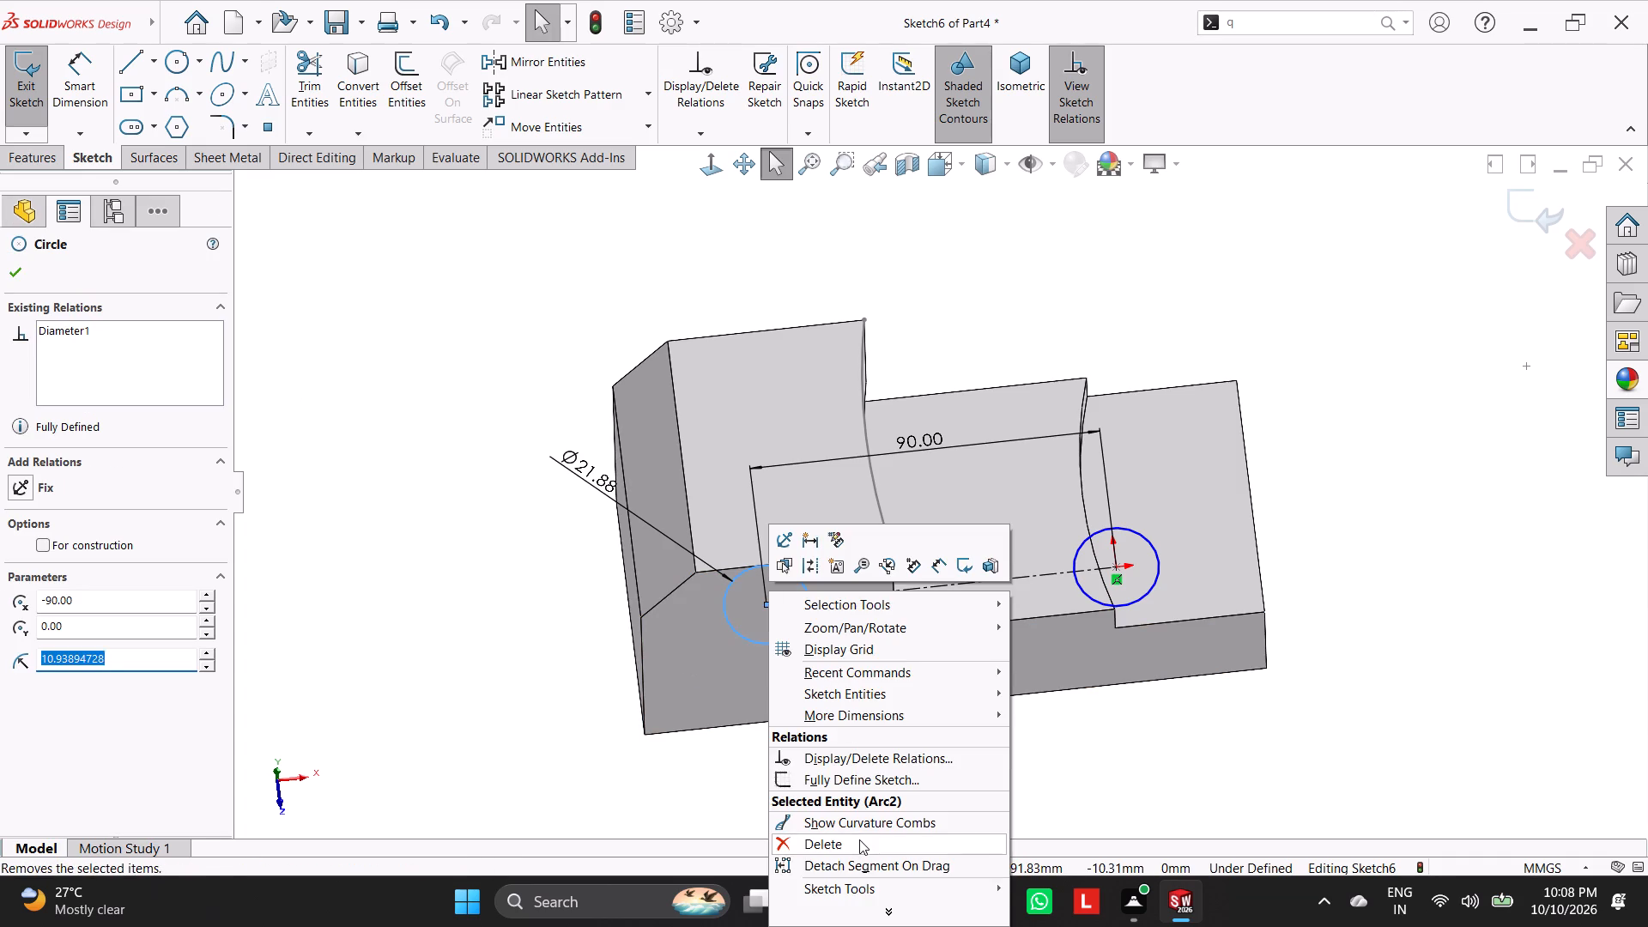
pyautogui.click(721, 450)
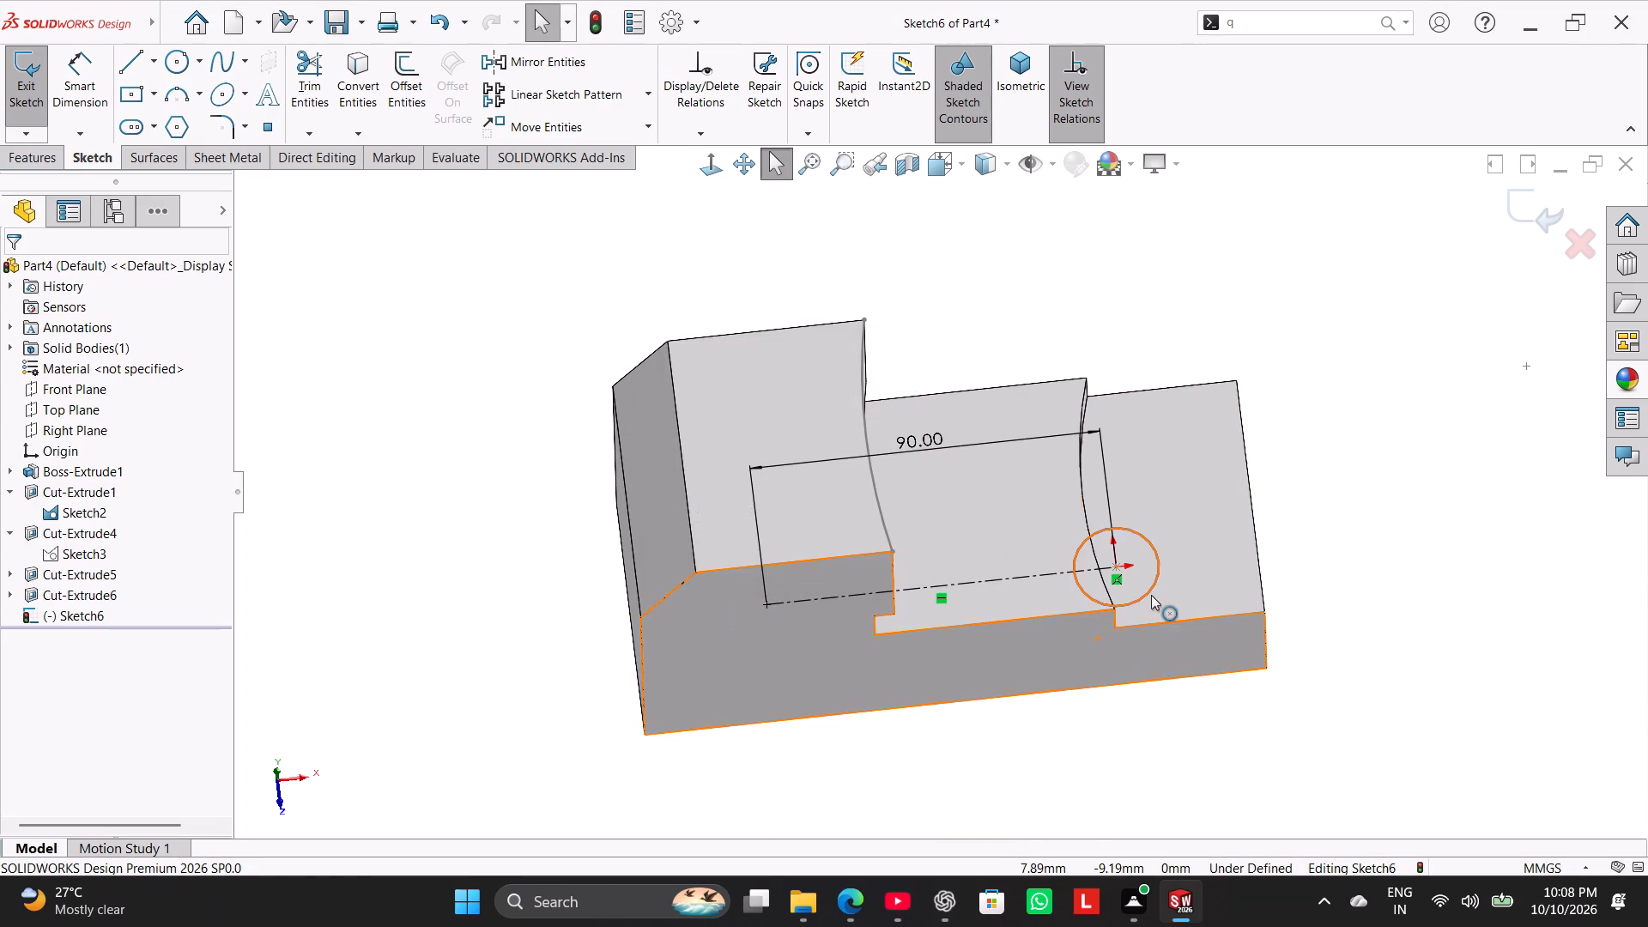
pyautogui.rightClick(1151, 595)
pyautogui.click(1230, 849)
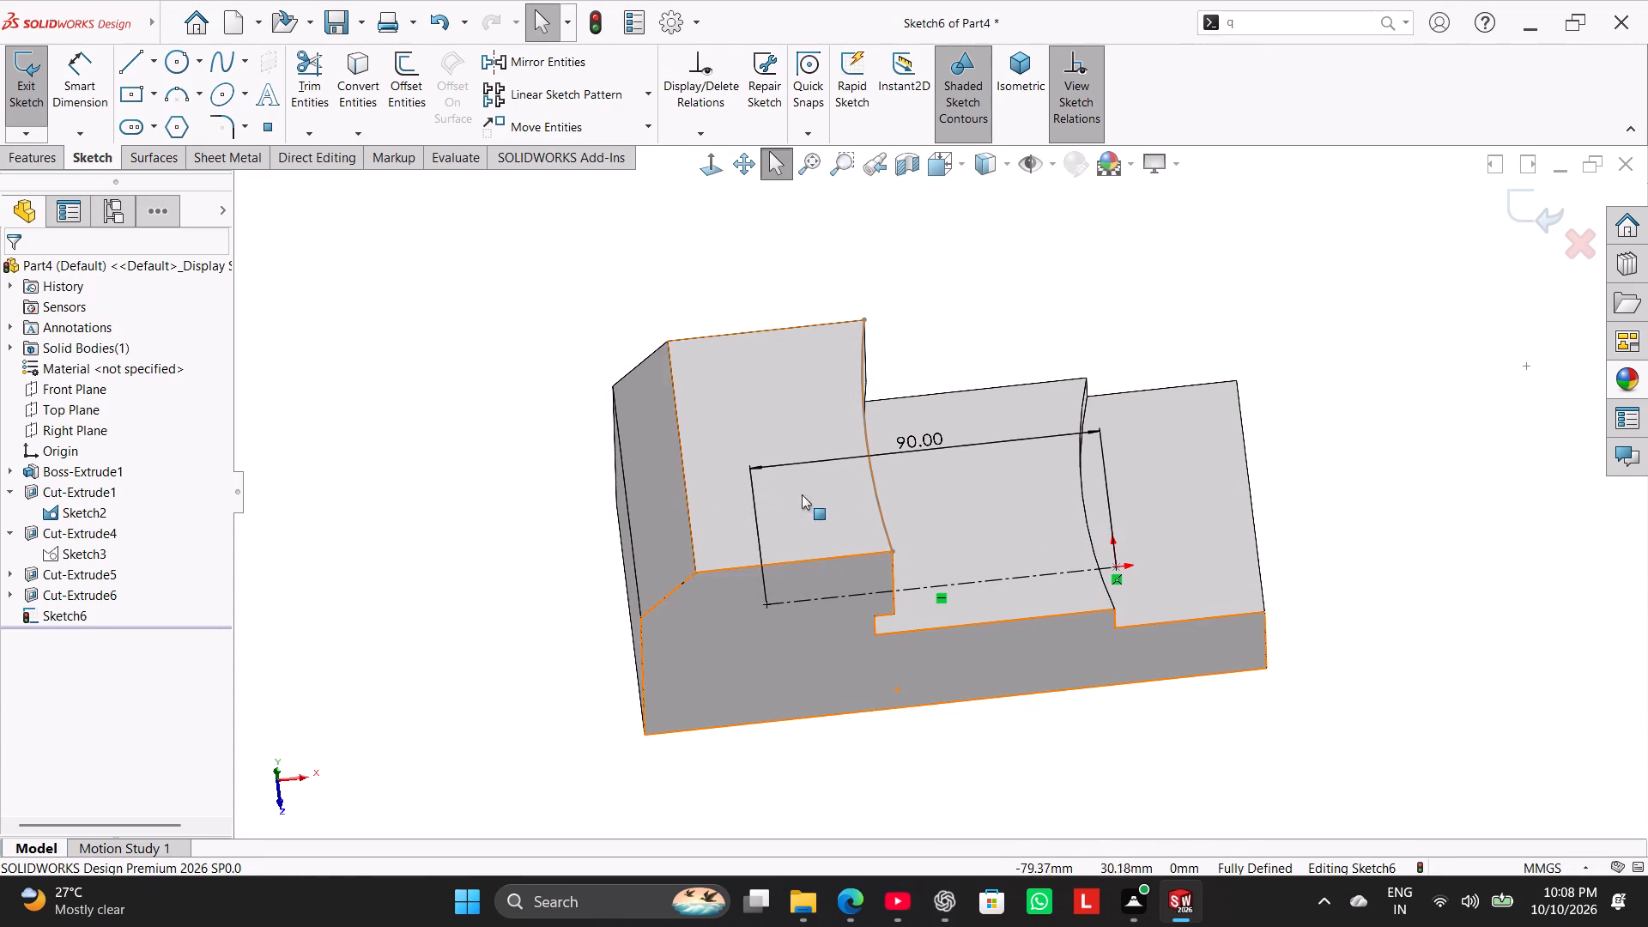
pyautogui.rightClick(913, 445)
pyautogui.click(1013, 657)
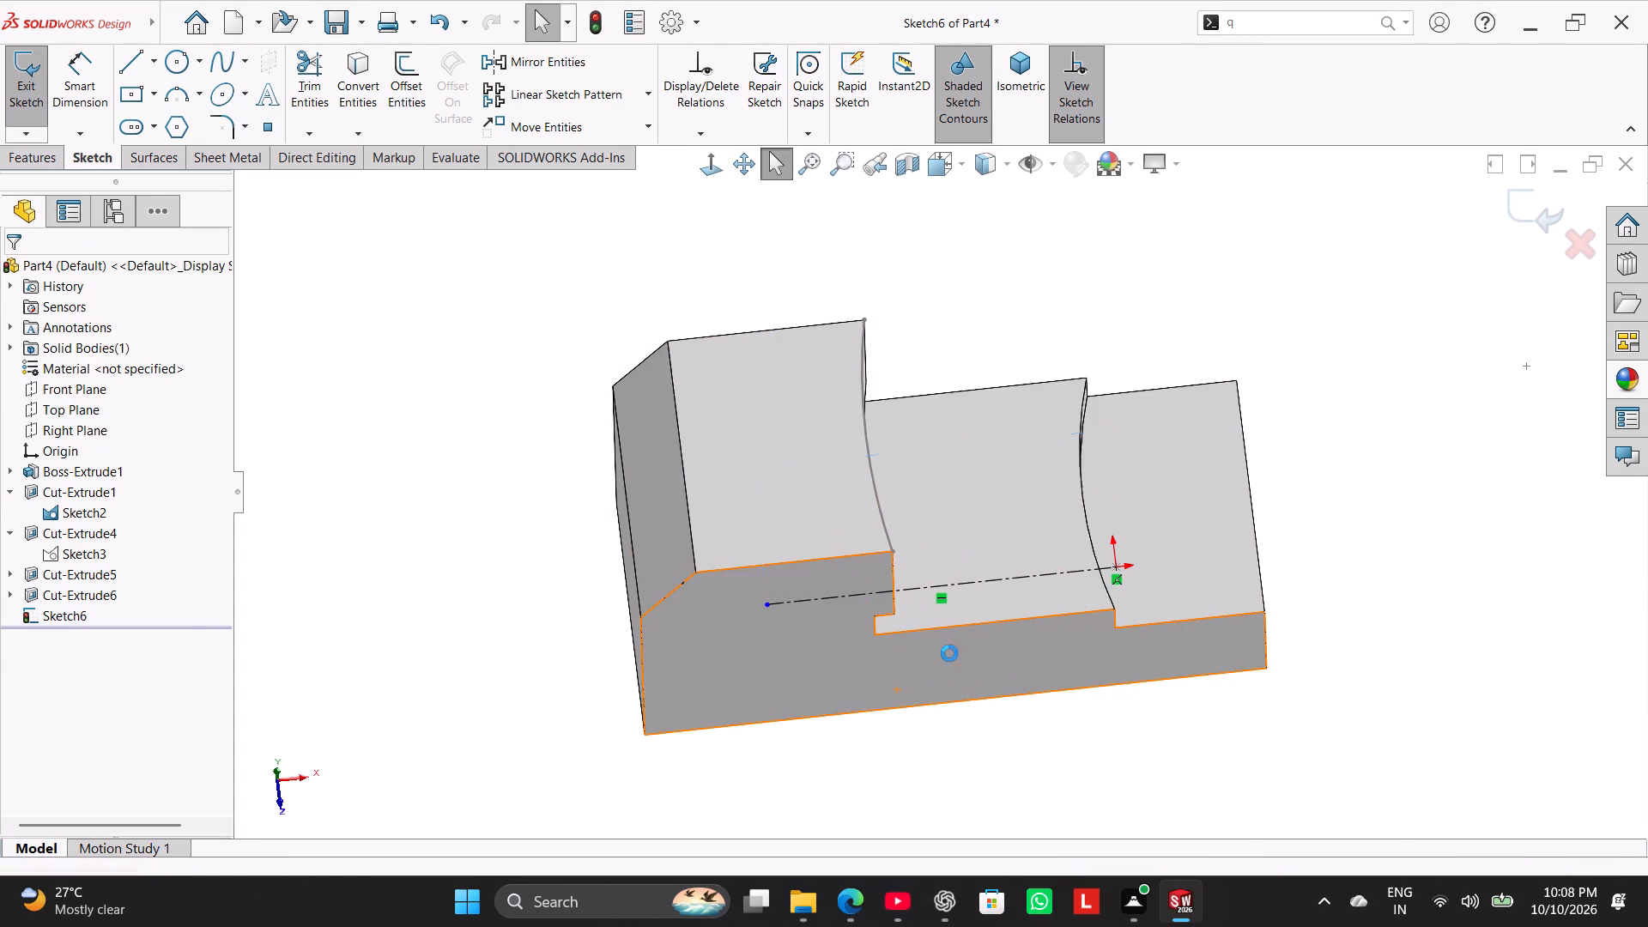
pyautogui.rightClick(990, 578)
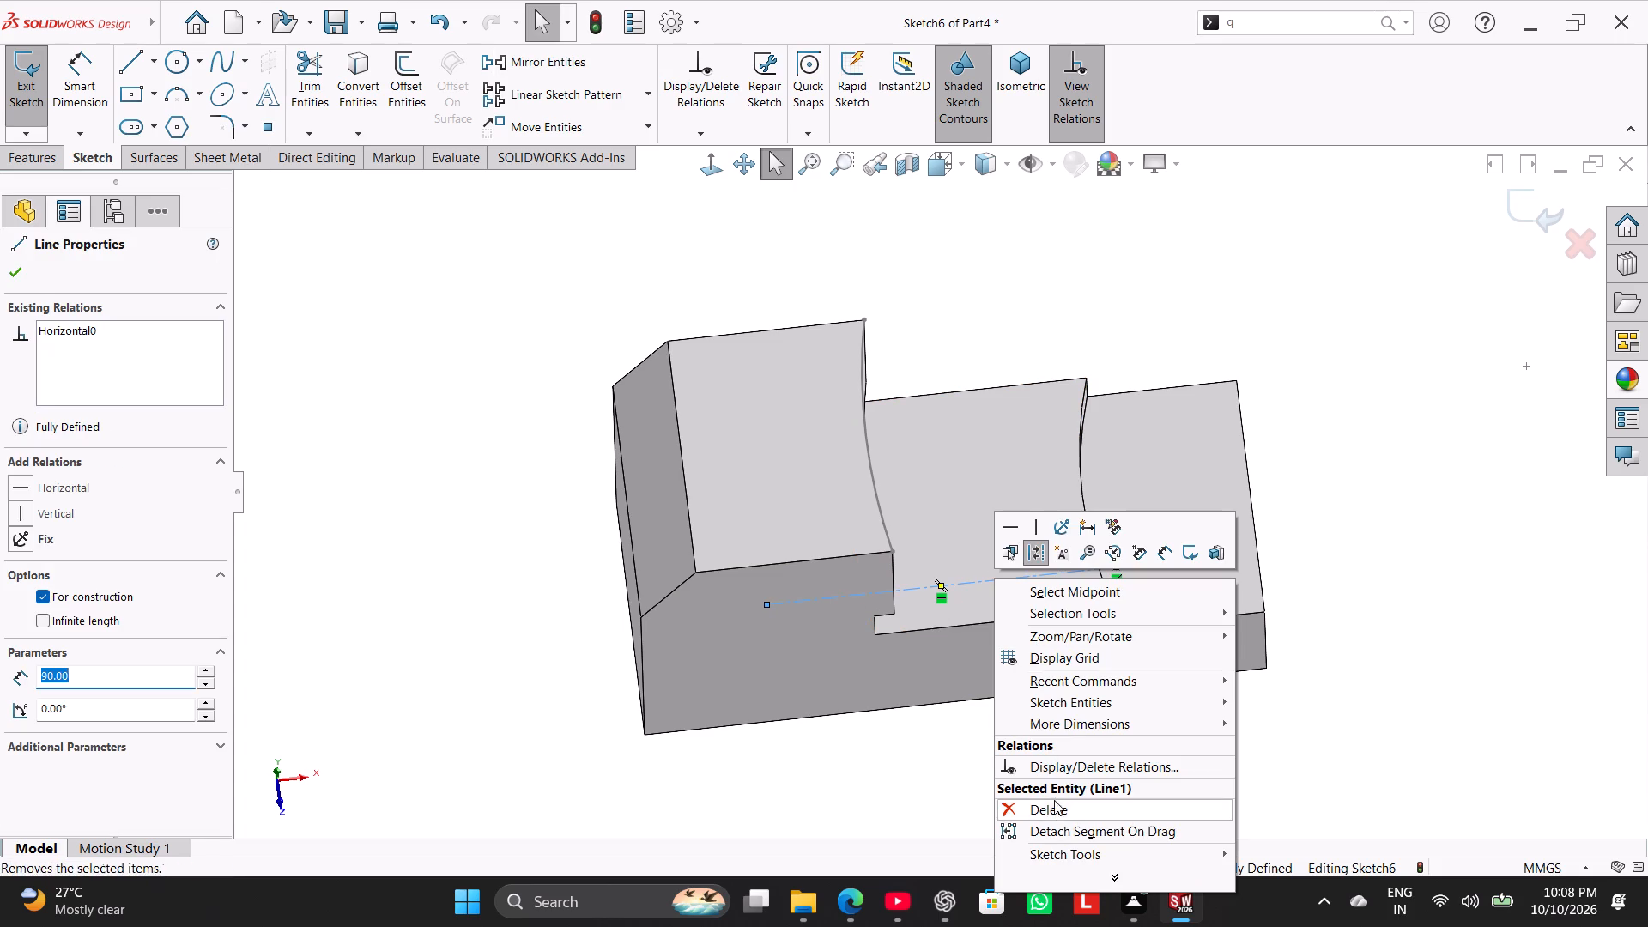
pyautogui.click(1056, 808)
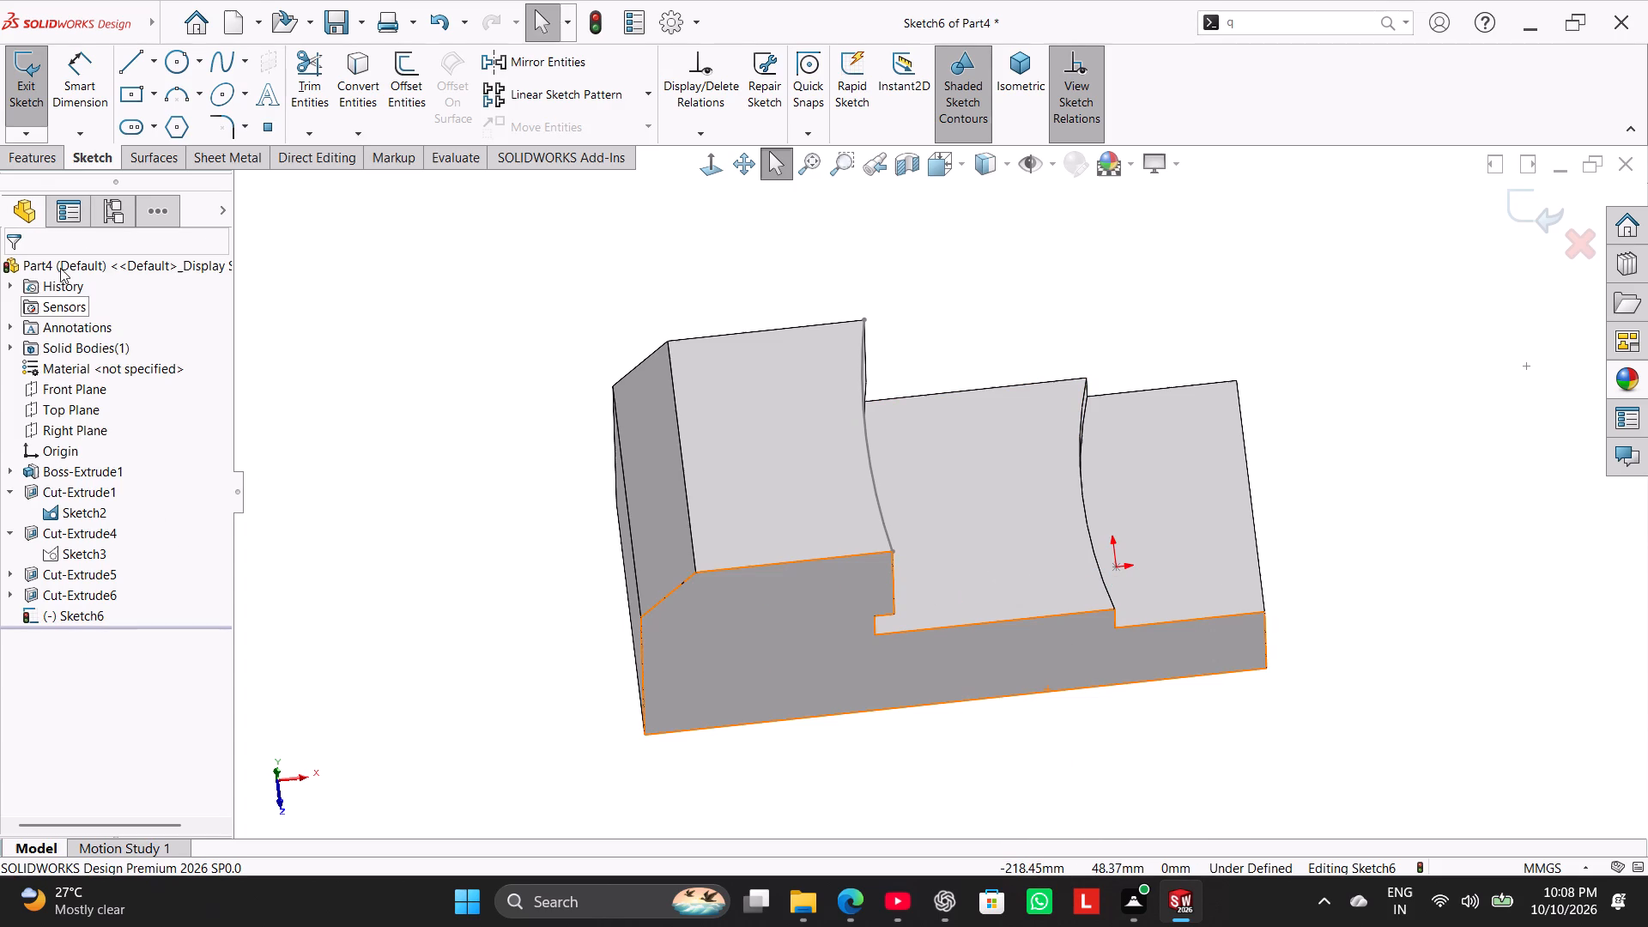
pyautogui.click(27, 94)
# Sketch a corner rectangle about 7 mm high on the block's stepped front face, with its base on the bottom edge.
pyautogui.moveTo(436, 476); pyautogui.dragTo(391, 232, button='middle')
pyautogui.click(432, 303)
pyautogui.moveTo(445, 378); pyautogui.dragTo(591, 314, button='right')
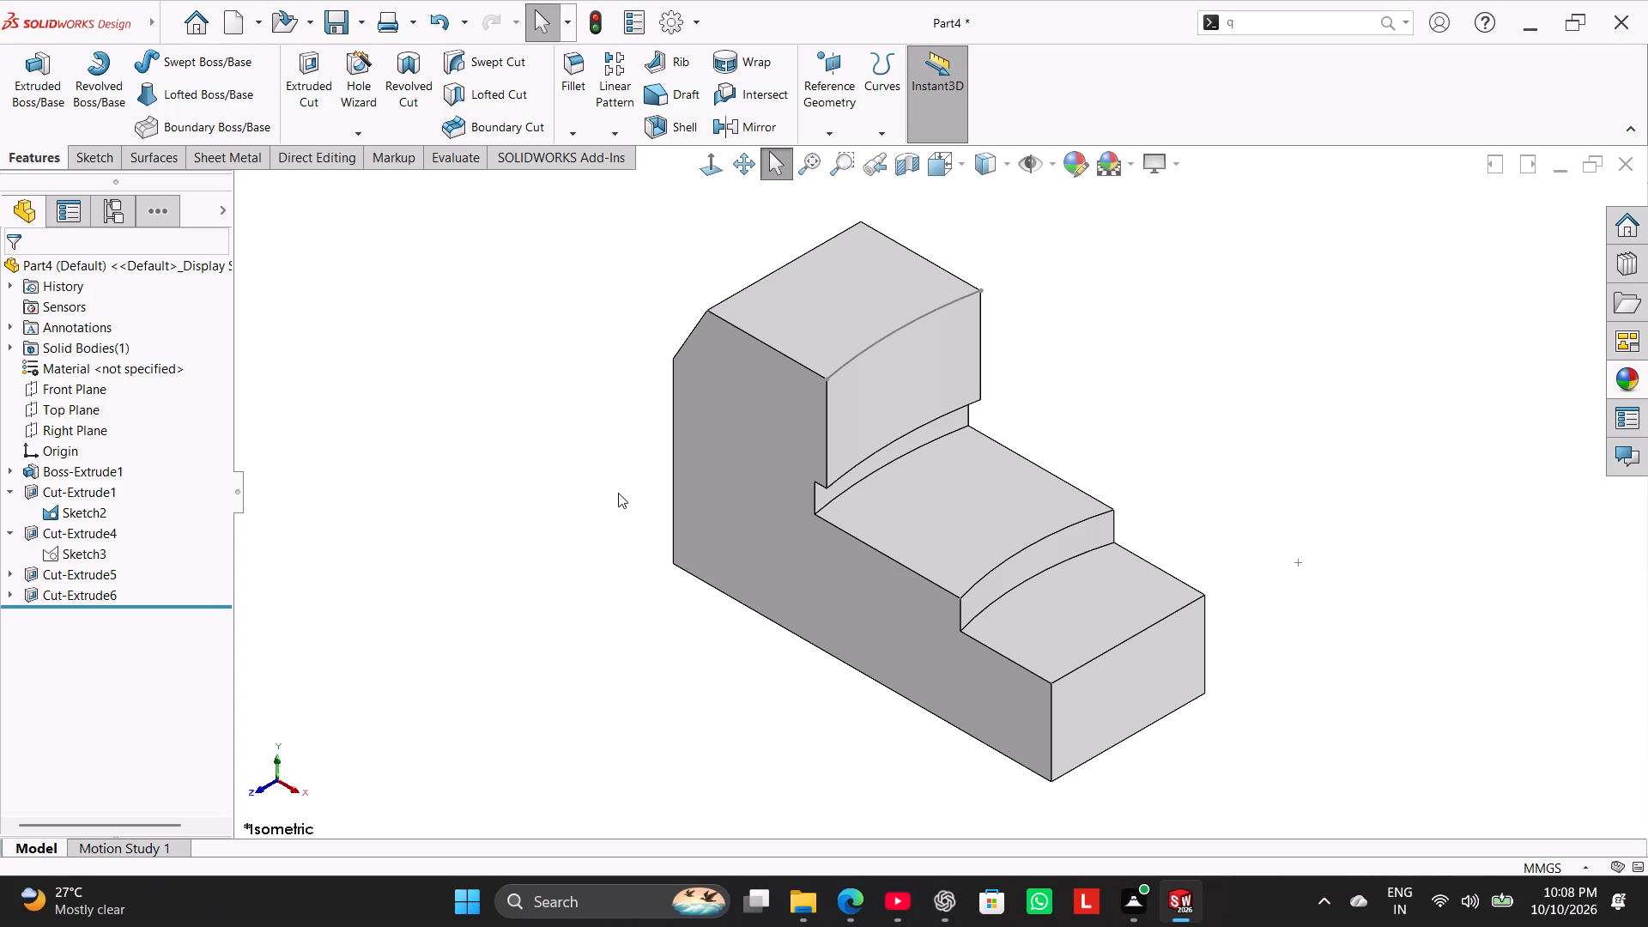
pyautogui.rightClick(889, 624)
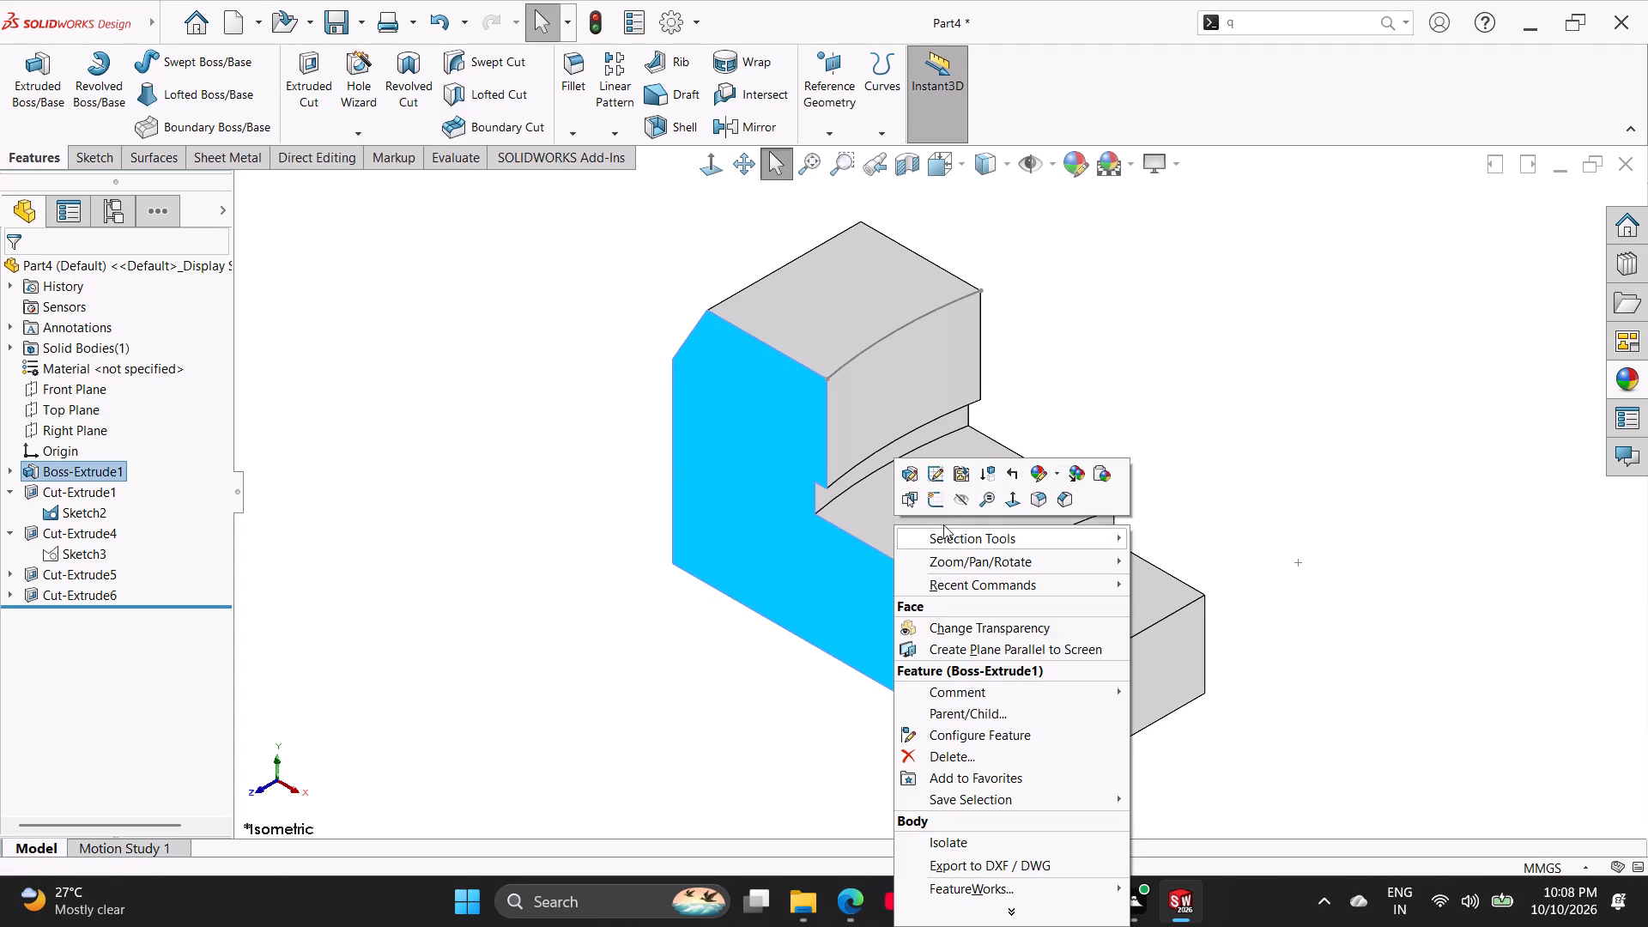
pyautogui.click(938, 504)
pyautogui.click(414, 426)
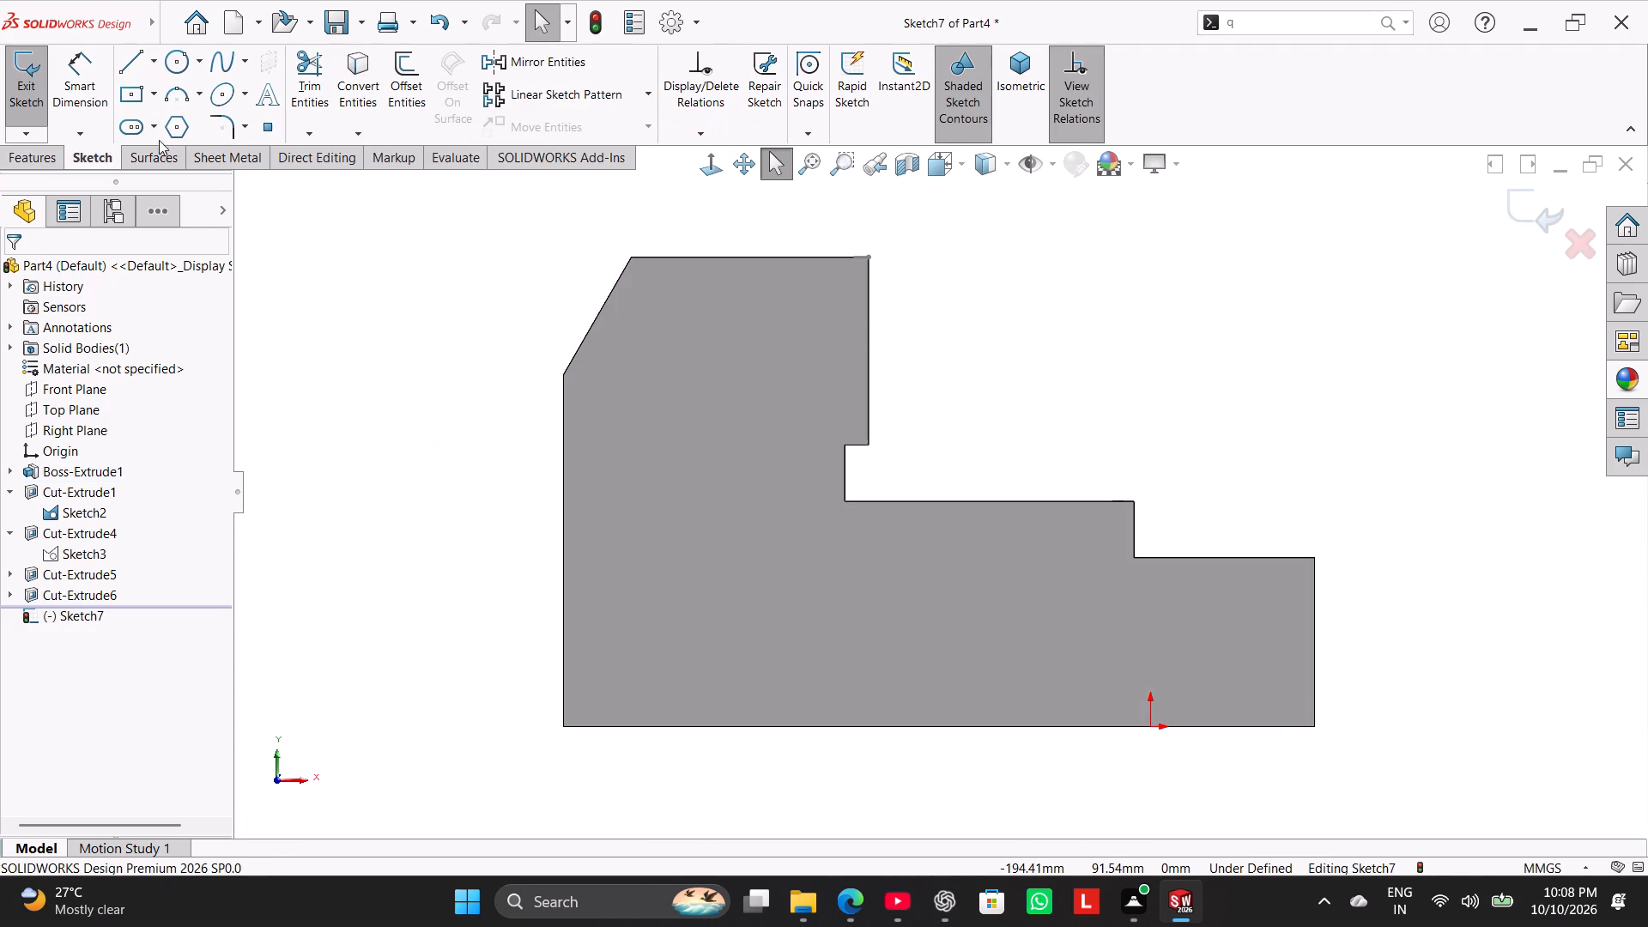
pyautogui.click(139, 92)
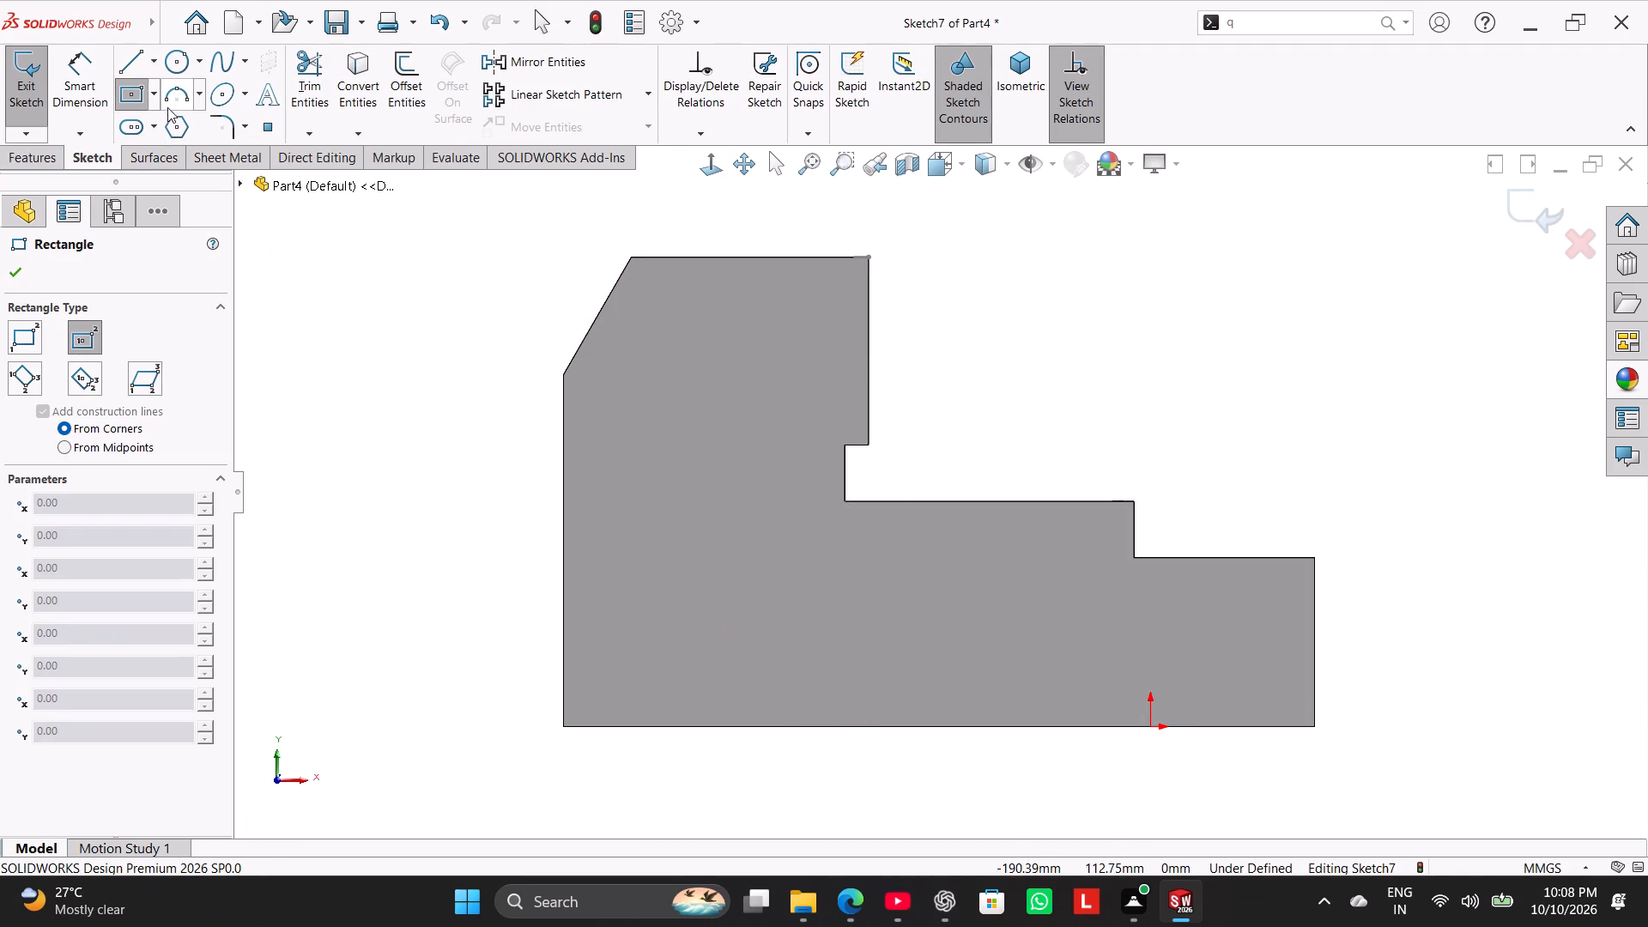
pyautogui.click(148, 87)
pyautogui.click(156, 112)
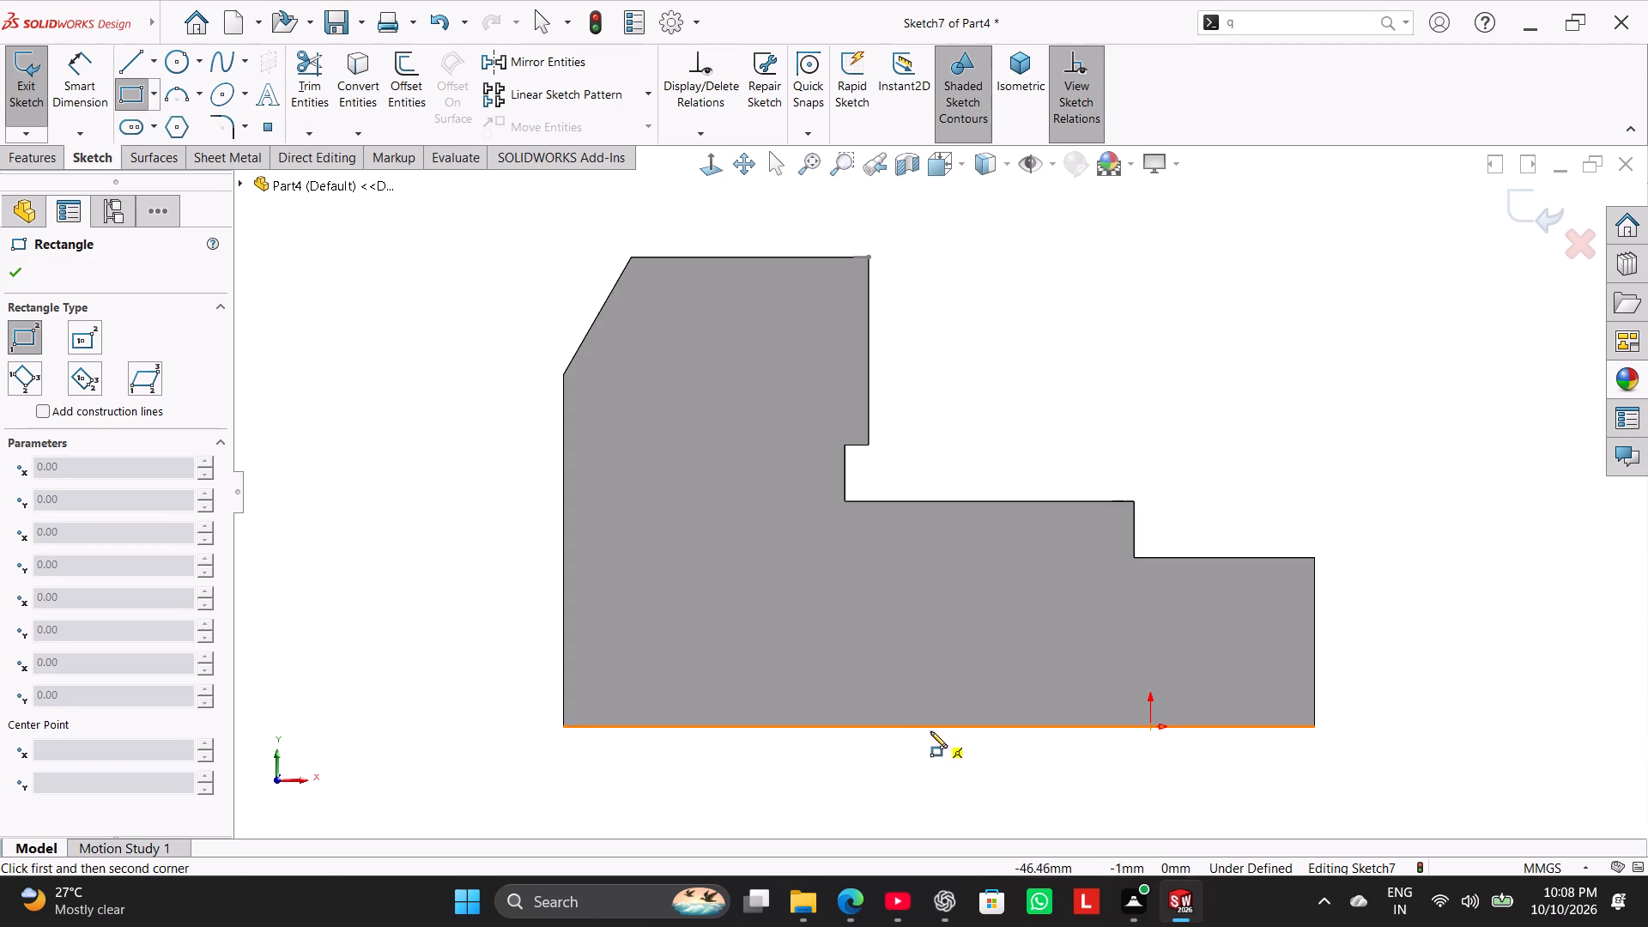
pyautogui.click(926, 725)
pyautogui.click(1026, 695)
pyautogui.rightClick(1092, 379)
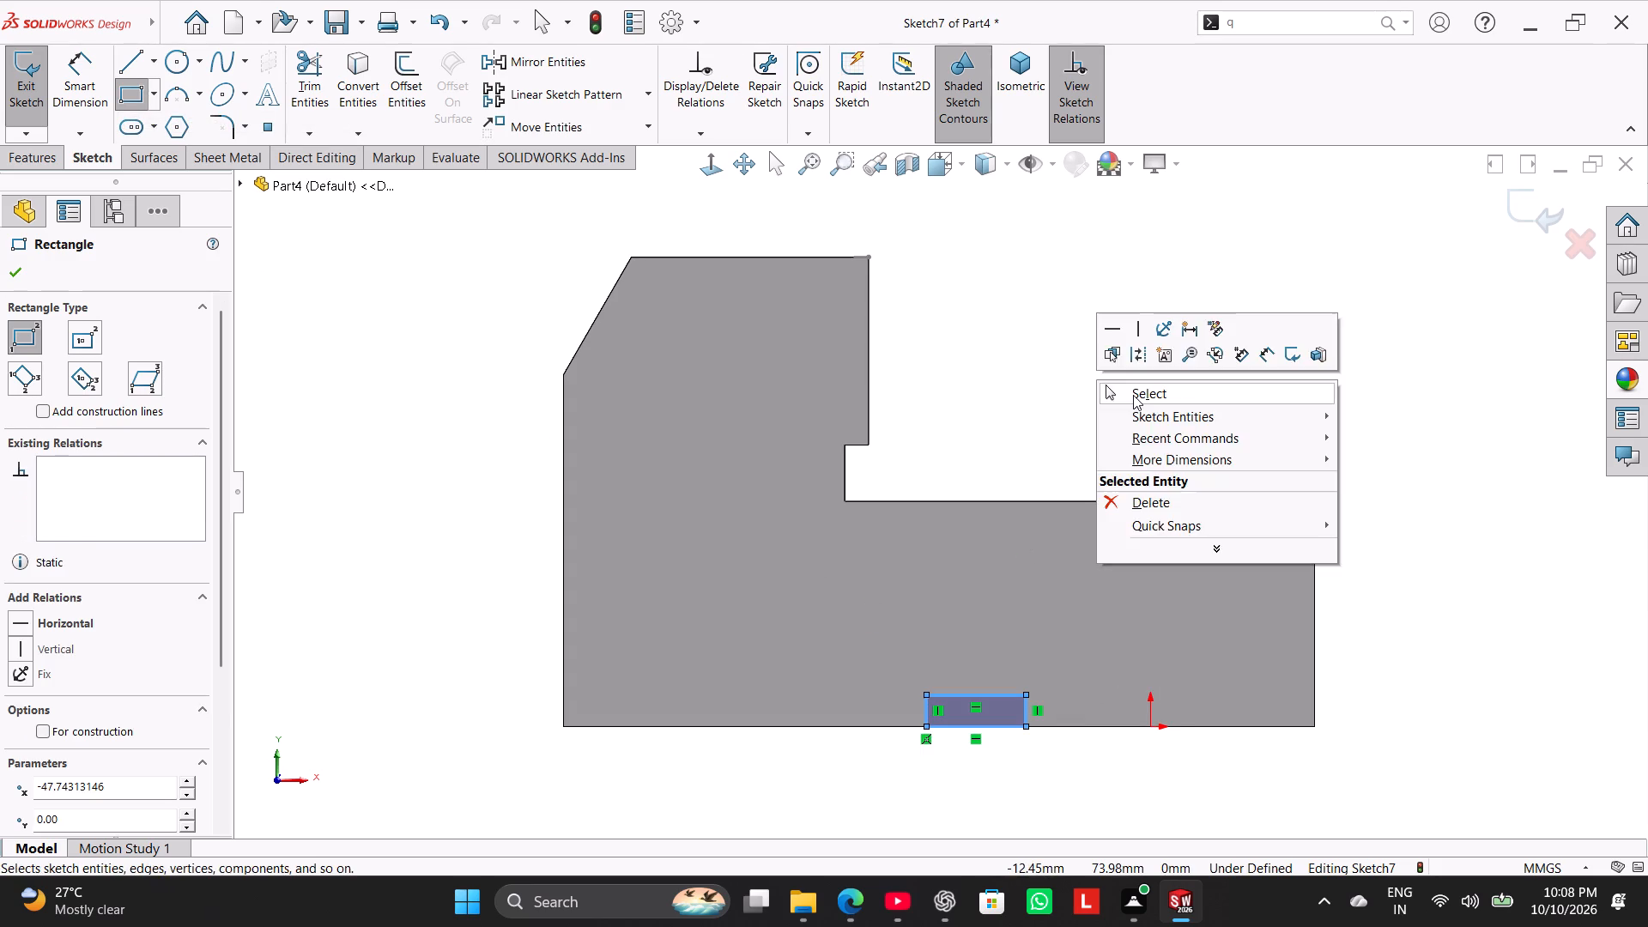
pyautogui.click(1137, 395)
# Dimension the rectangle's nearer vertical side at 60 mm from the end face of the lowest step.
pyautogui.moveTo(79, 76); pyautogui.dragTo(90, 92)
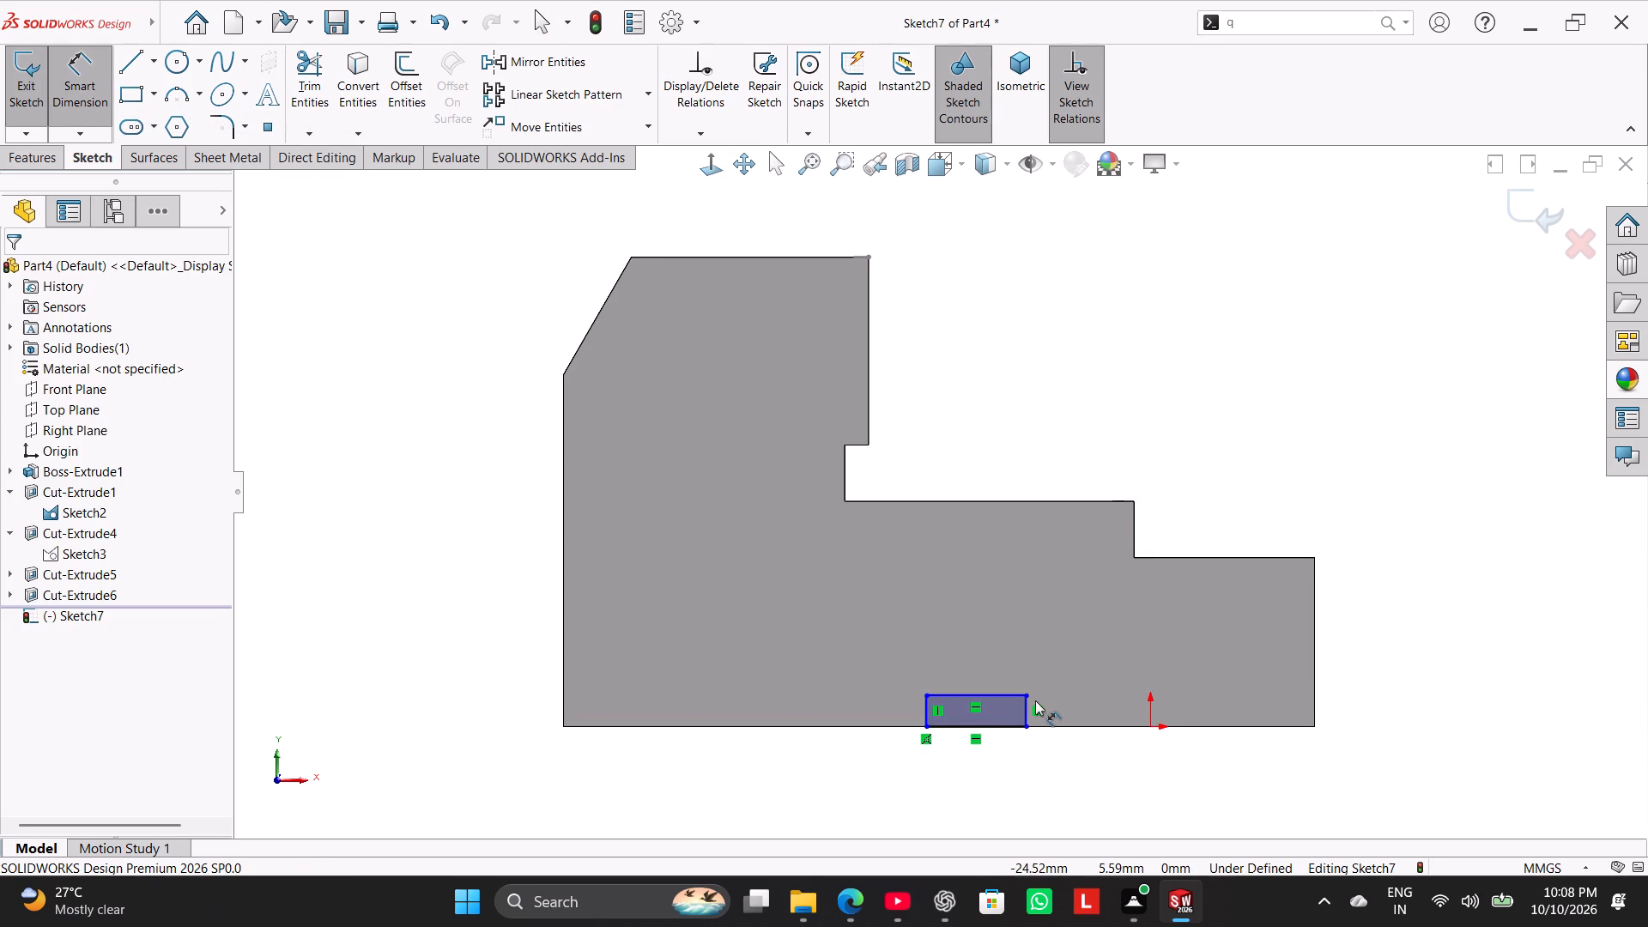
pyautogui.click(1024, 708)
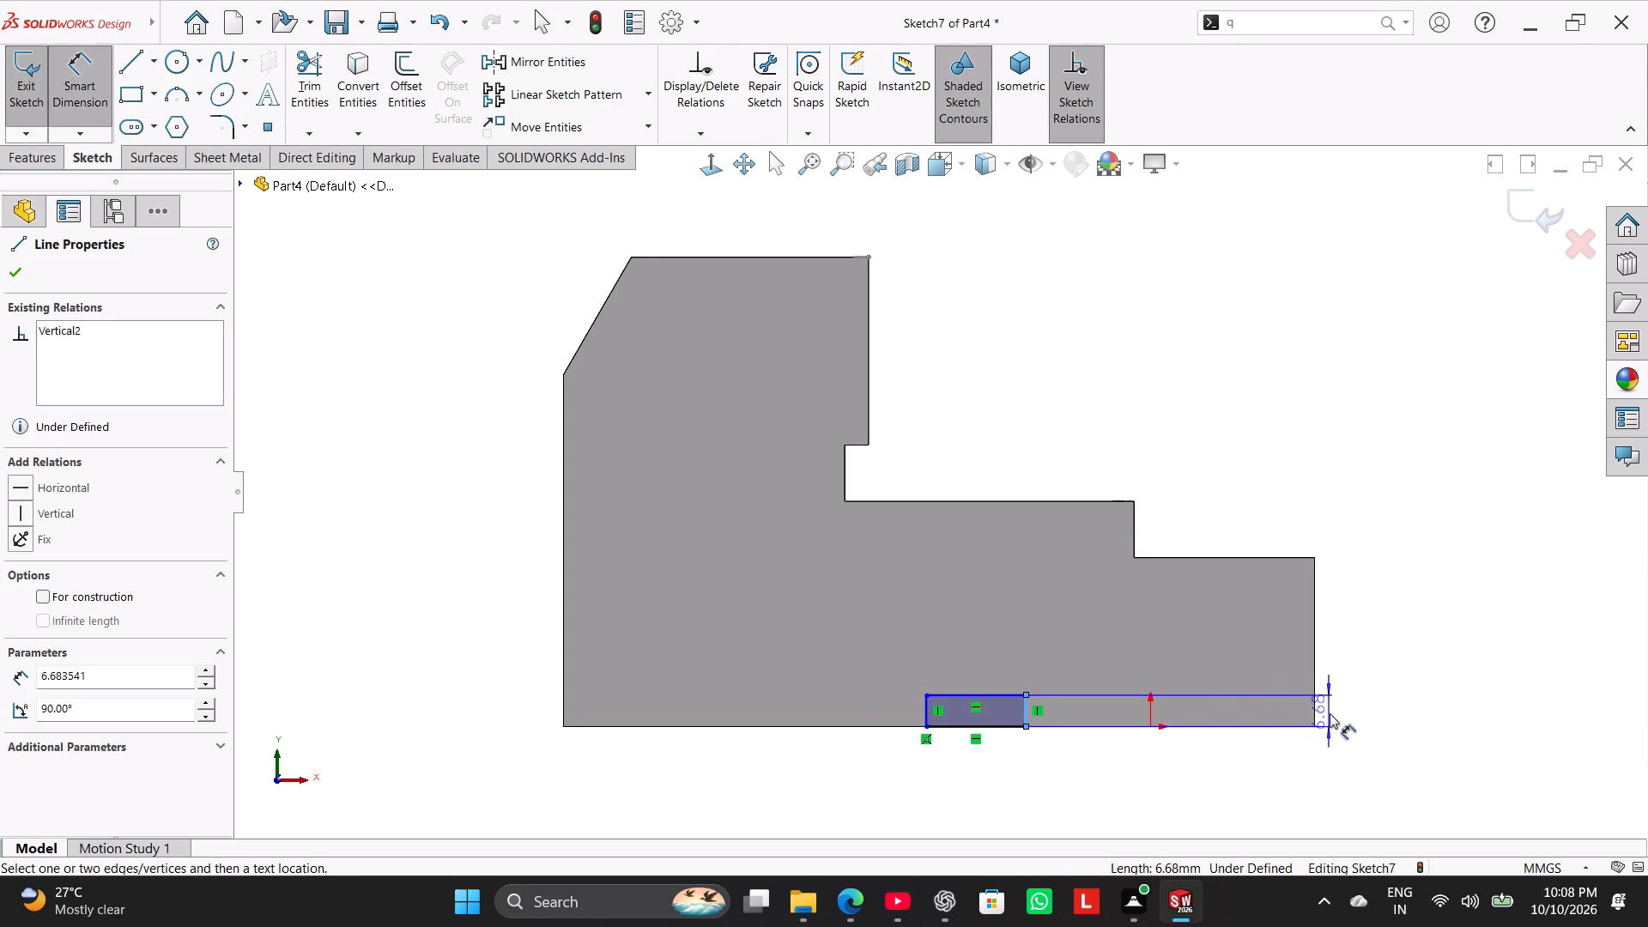
pyautogui.click(1315, 698)
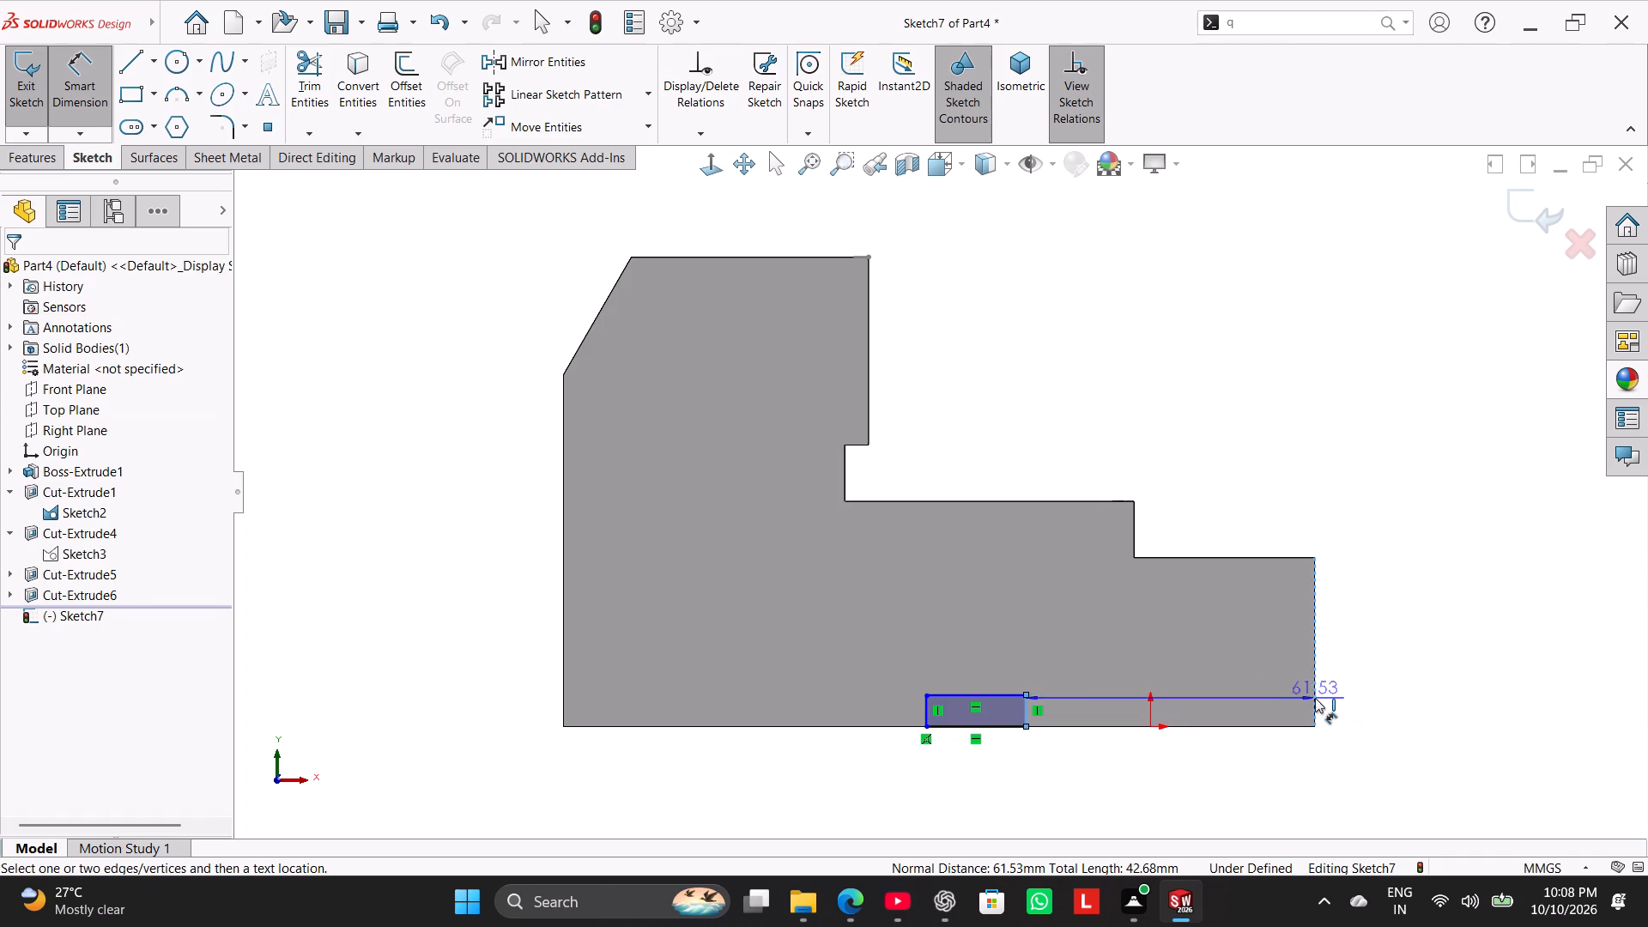
pyautogui.click(1217, 649)
pyautogui.write('60')
pyautogui.press('Return')
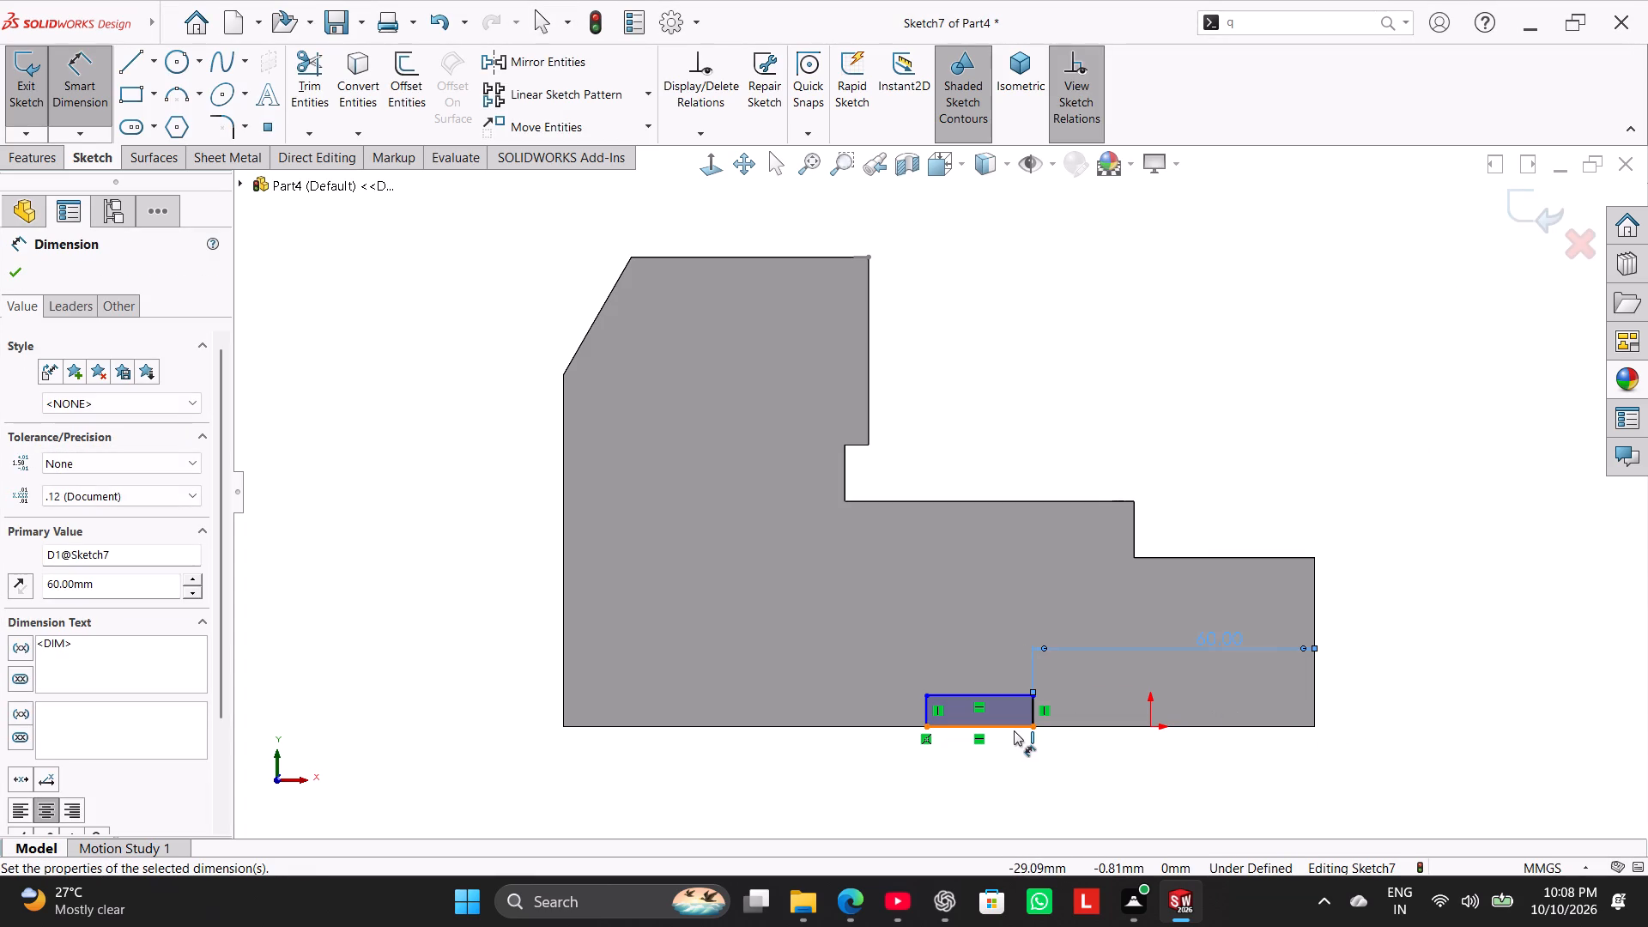
# Dimension the rectangle 30 mm wide and 5 mm high.
pyautogui.moveTo(1014, 730); pyautogui.dragTo(1012, 740)
pyautogui.click(991, 766)
pyautogui.write('30')
pyautogui.press('Return')
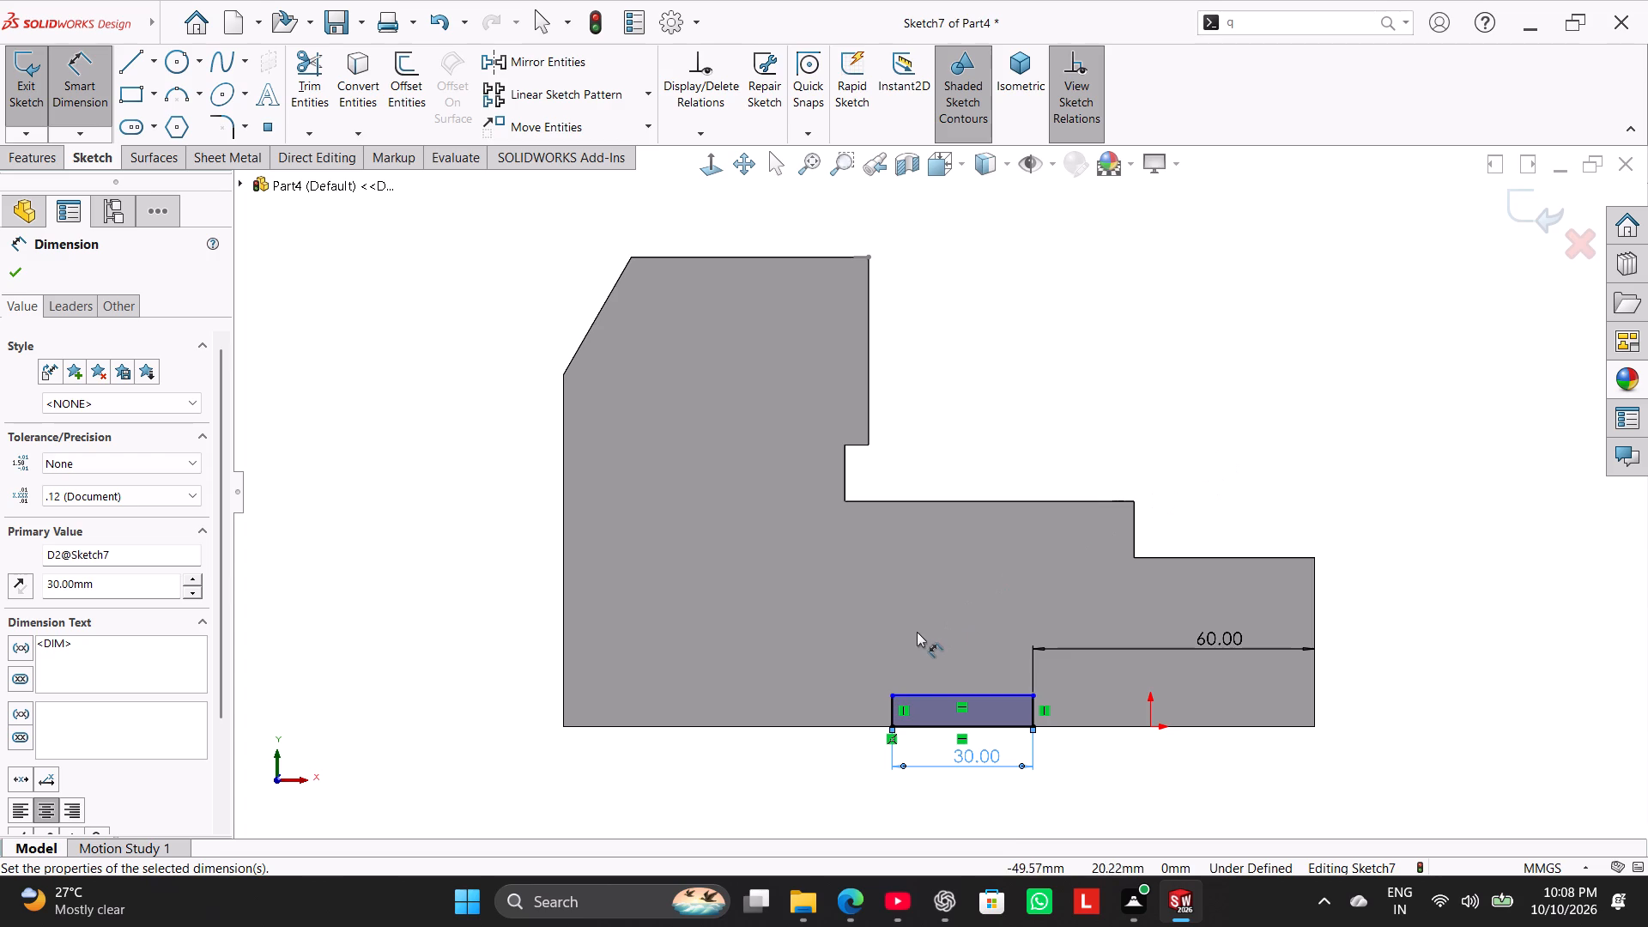
pyautogui.click(910, 698)
pyautogui.click(918, 725)
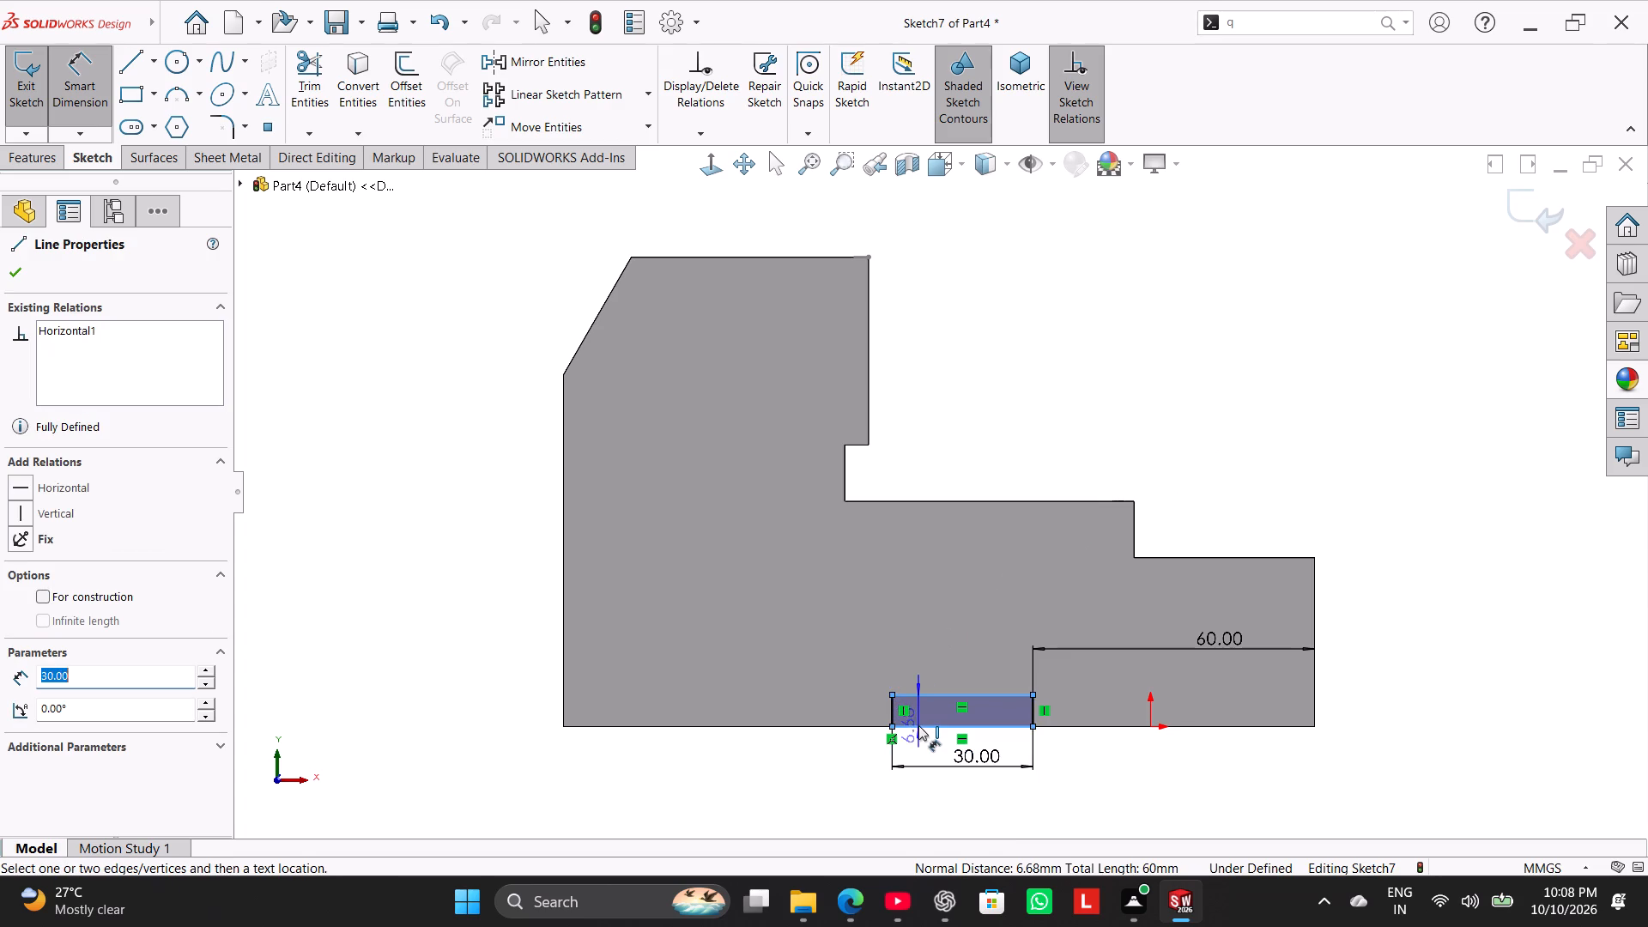
pyautogui.click(857, 701)
pyautogui.press('5')
pyautogui.press('Return')
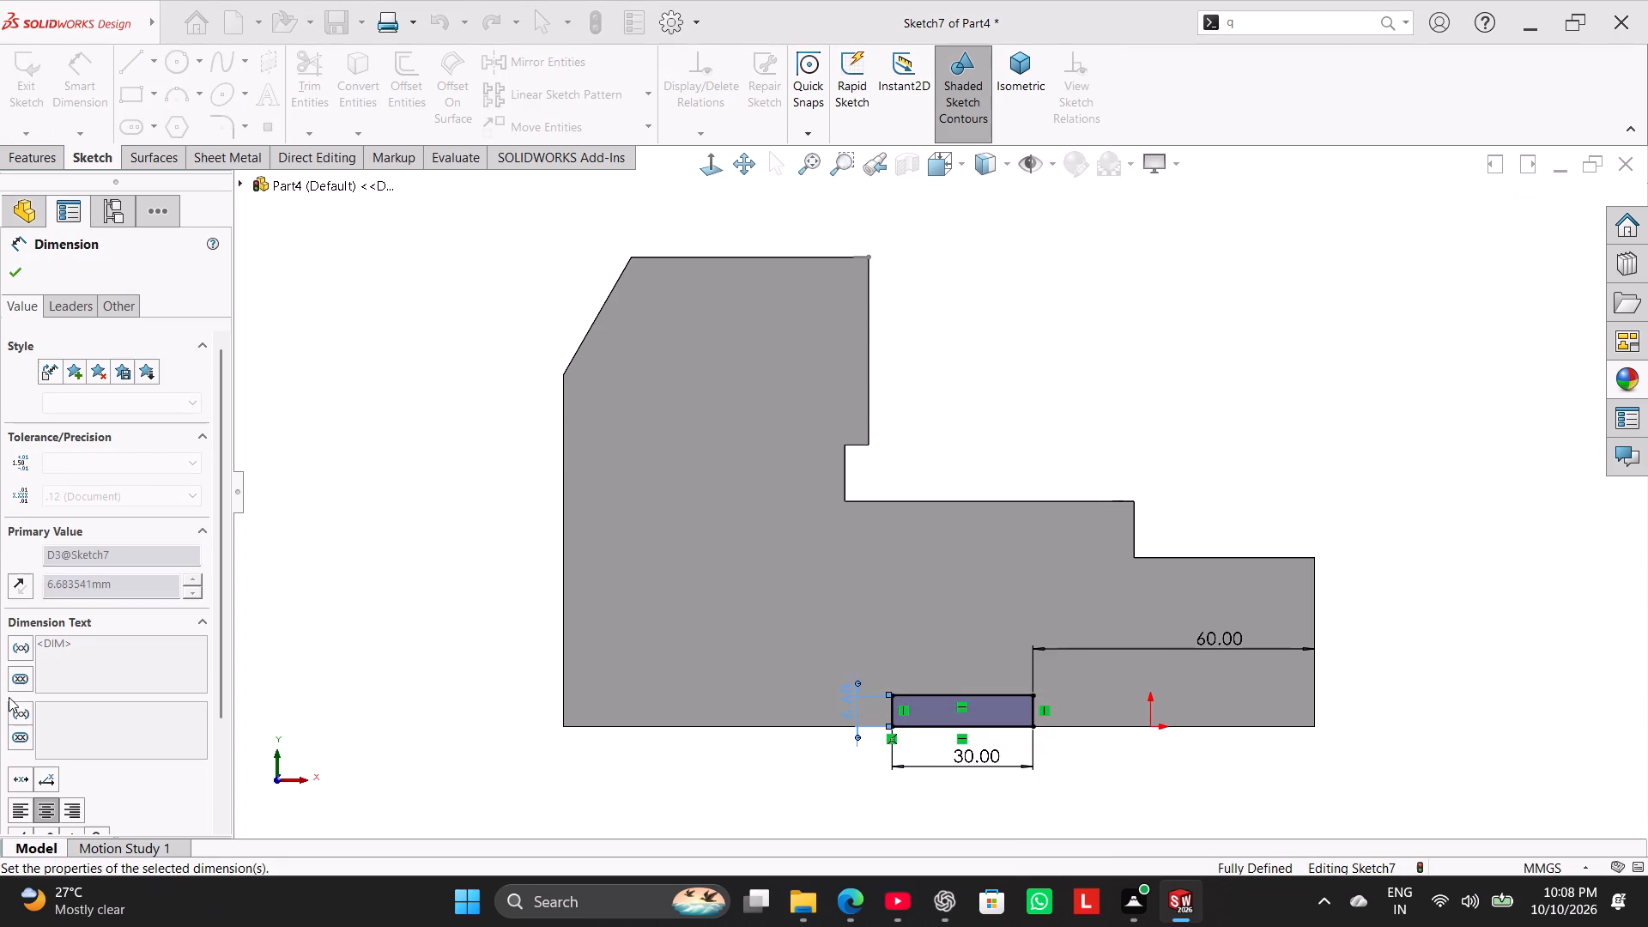
# Cut-extrude the 30 × 5 mm rectangle Through All to form a slot across the block's underside.
pyautogui.click(39, 161)
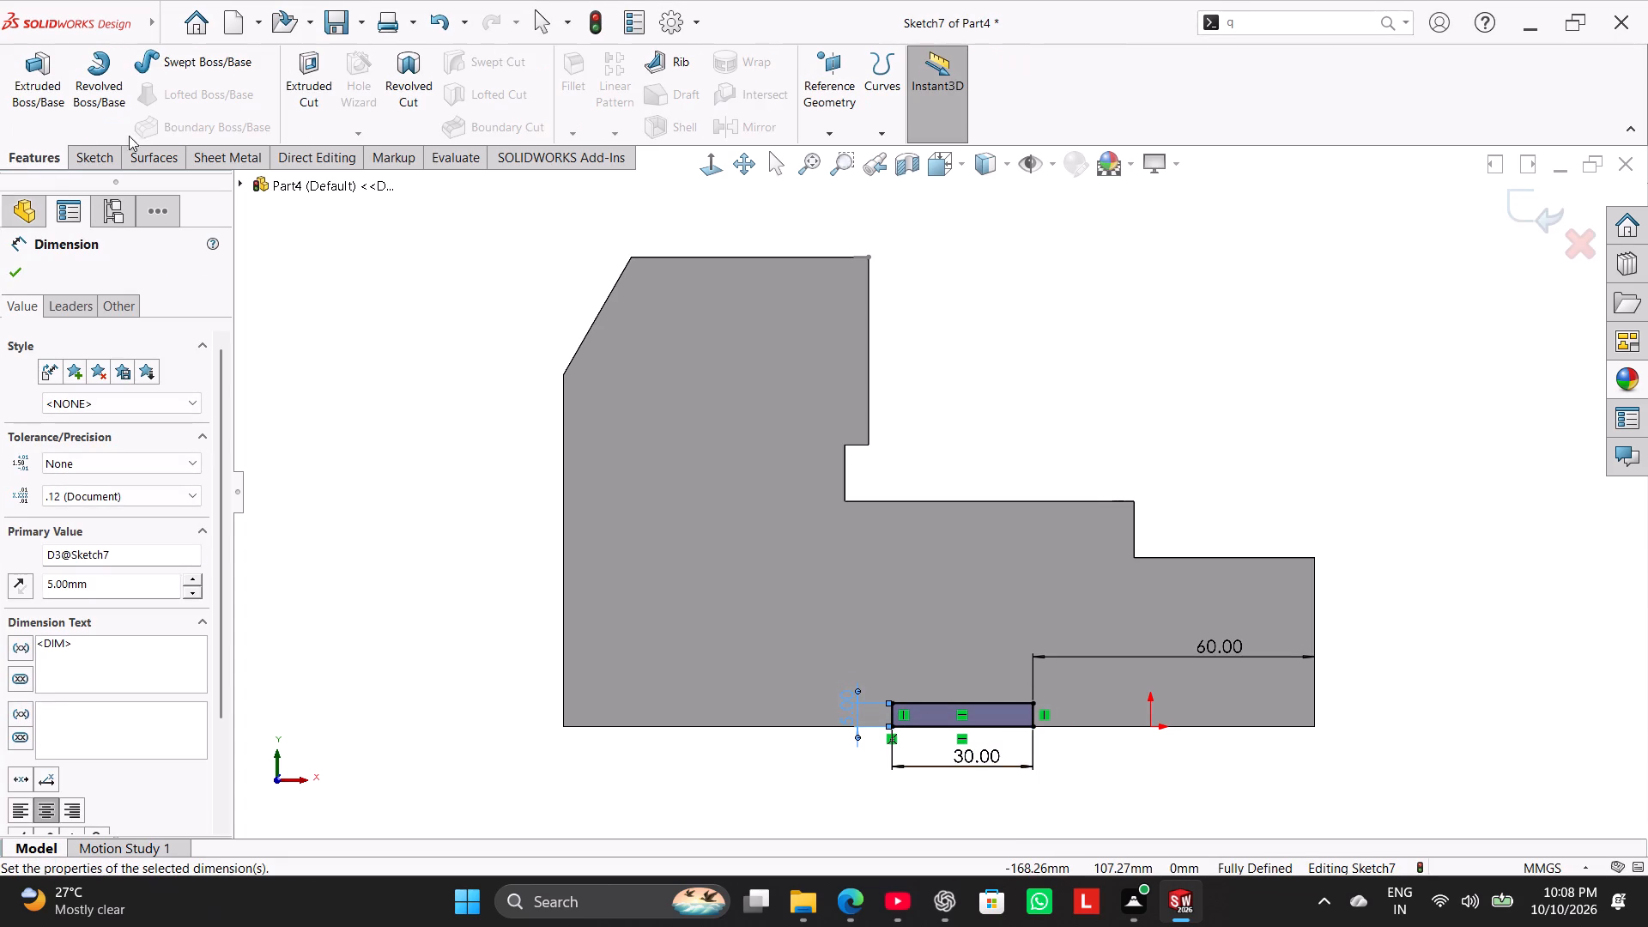
pyautogui.click(330, 63)
pyautogui.moveTo(374, 282); pyautogui.dragTo(309, 529, button='middle')
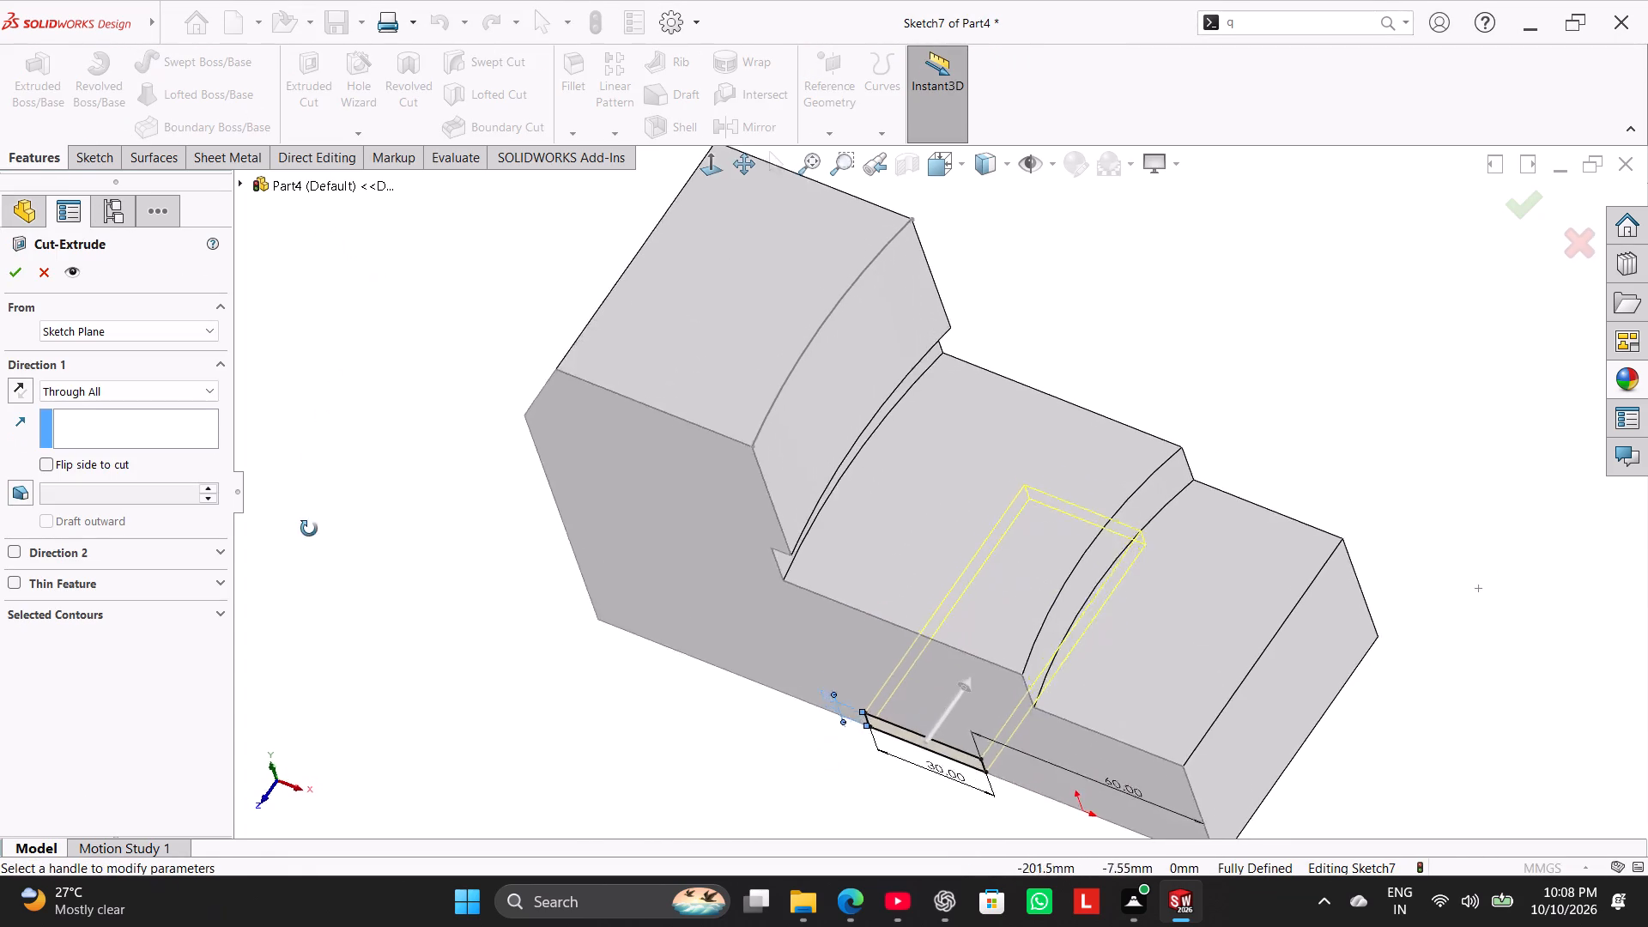
pyautogui.moveTo(309, 529); pyautogui.dragTo(290, 576, button='middle')
pyautogui.click(9, 270)
# Hide the arc sketch that shows along the front edge of the block's top face.
pyautogui.middleClick(336, 470)
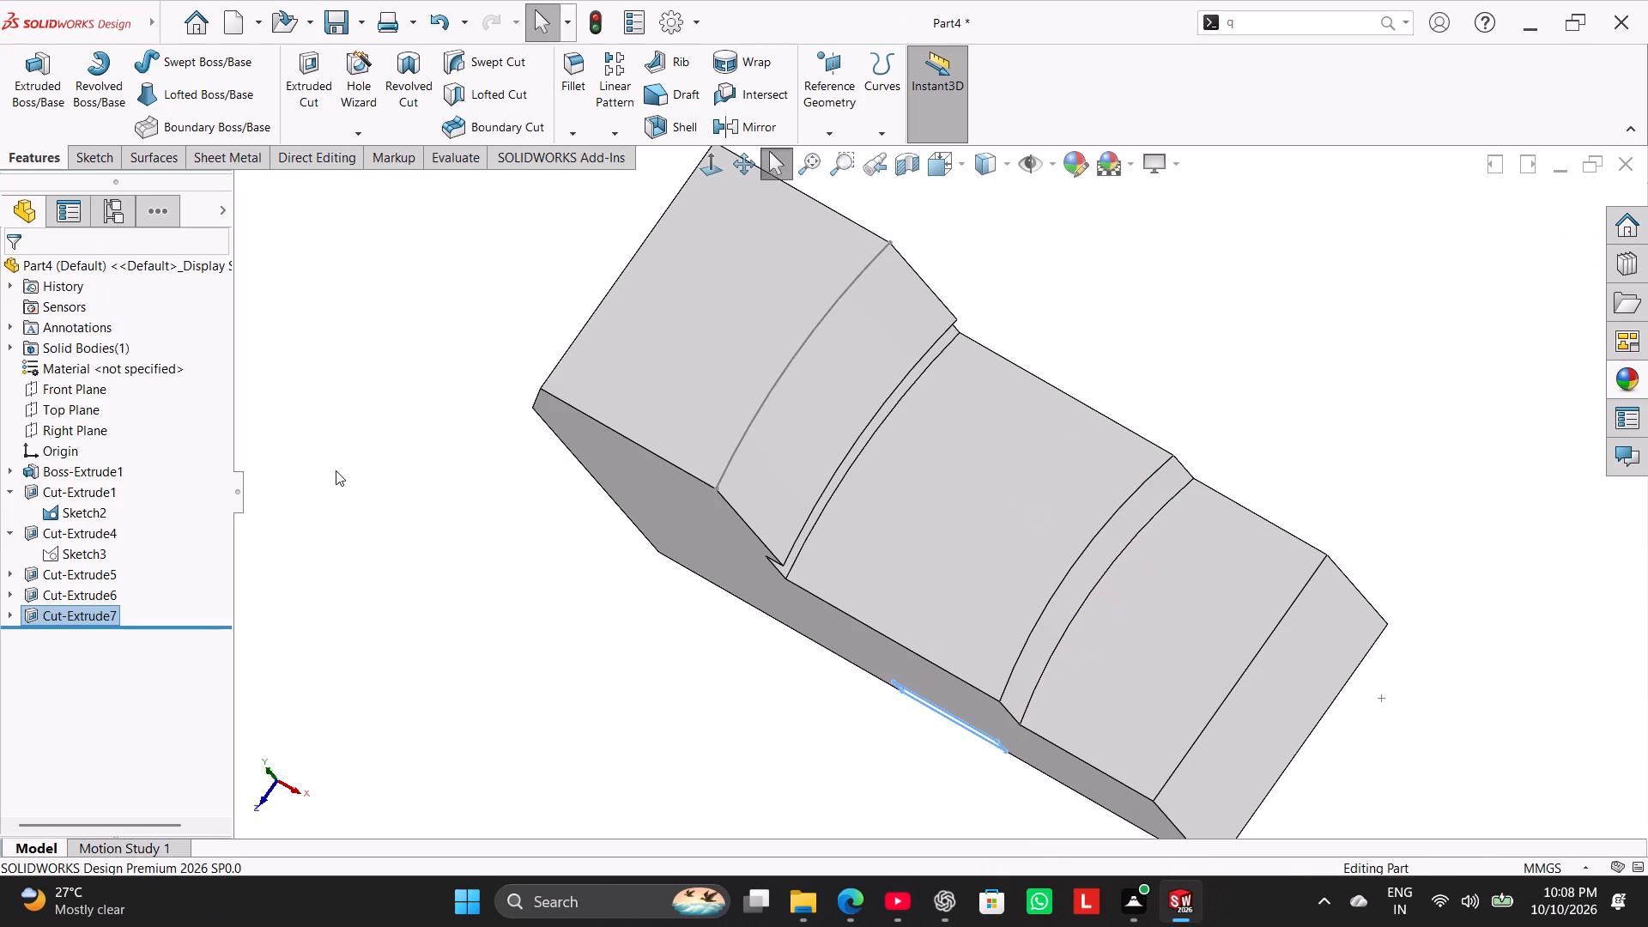
pyautogui.moveTo(364, 476); pyautogui.dragTo(458, 389, button='middle')
pyautogui.scroll(1, 461, 386)
pyautogui.click(443, 415)
pyautogui.moveTo(527, 500); pyautogui.dragTo(437, 518, button='middle')
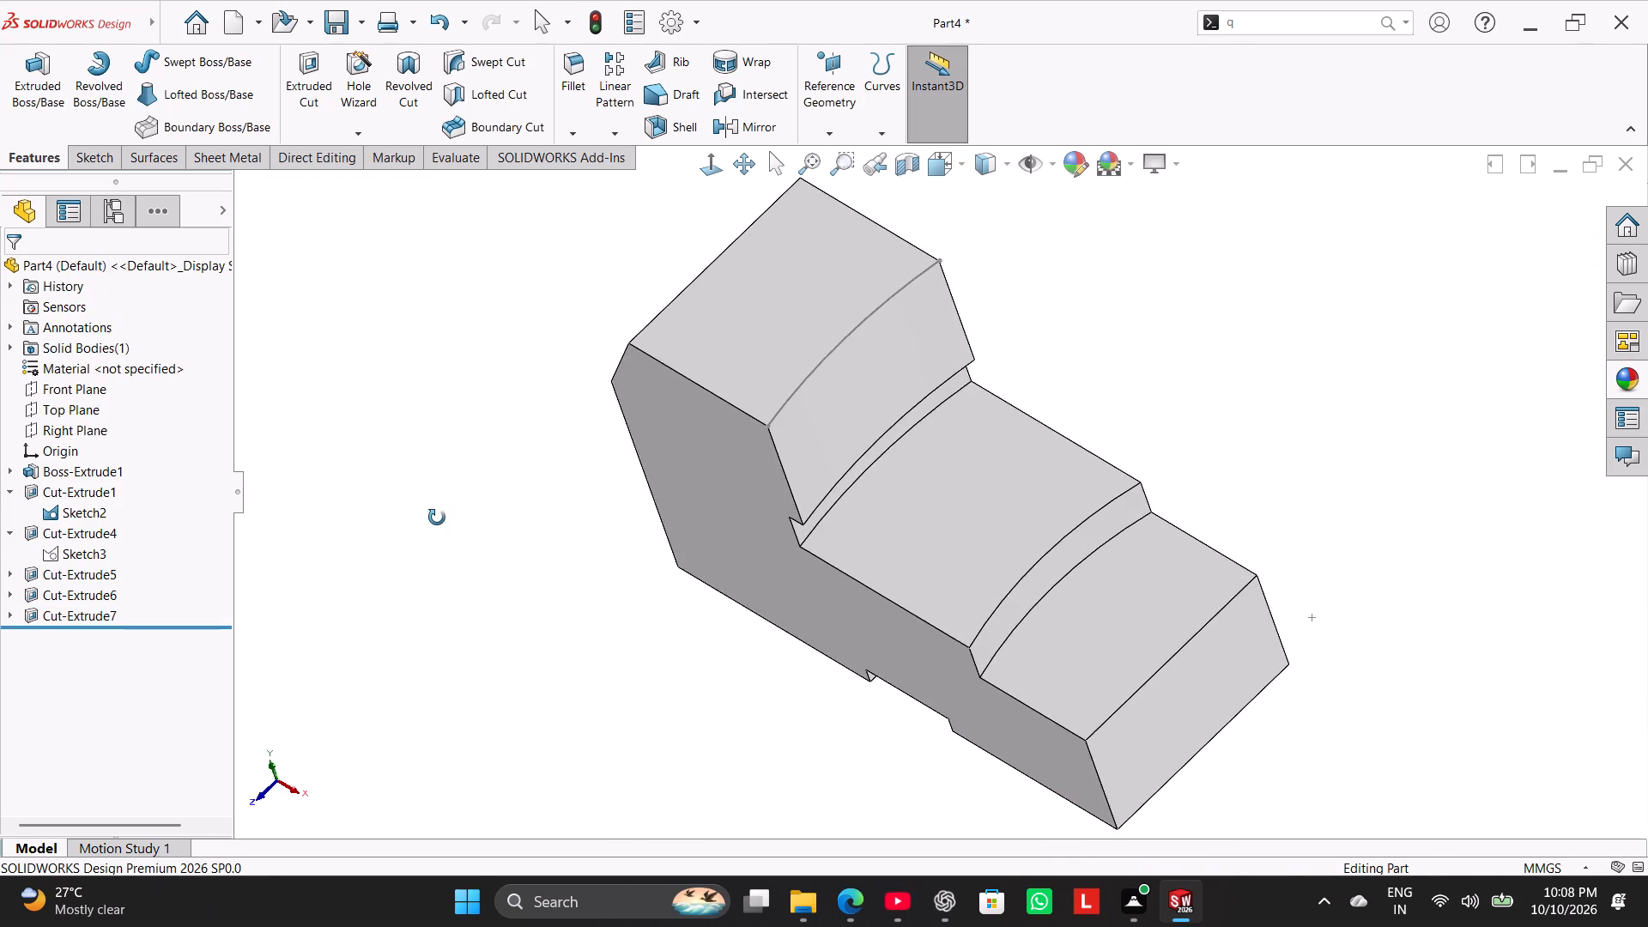
pyautogui.moveTo(437, 518); pyautogui.dragTo(454, 360, button='middle')
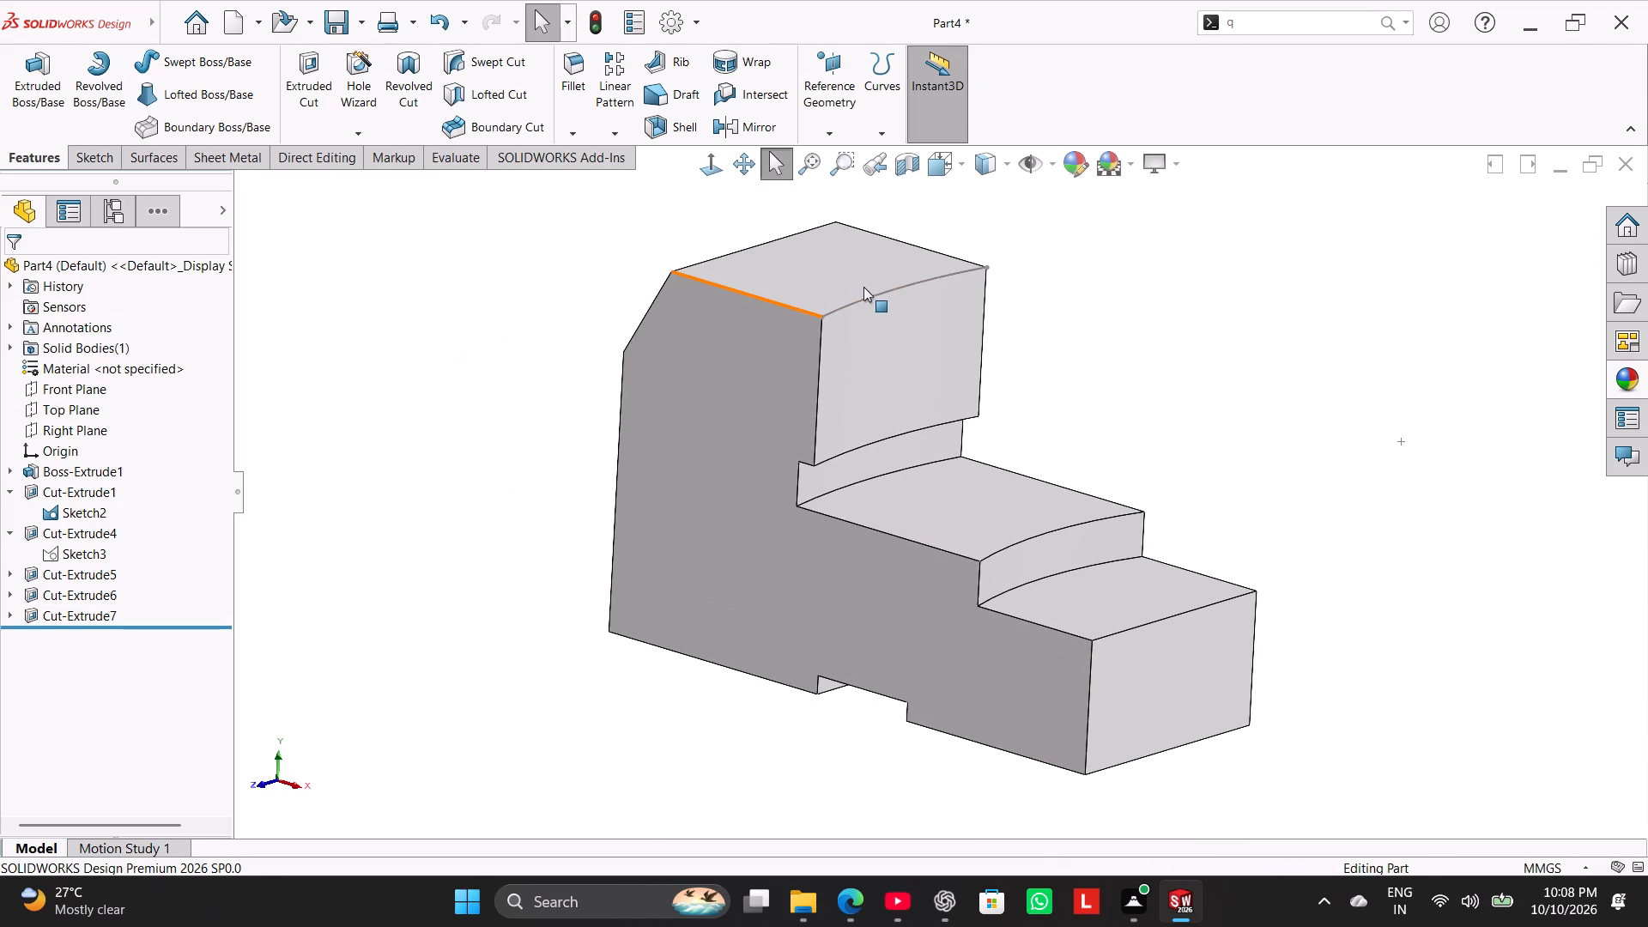
pyautogui.rightClick(866, 298)
pyautogui.click(913, 275)
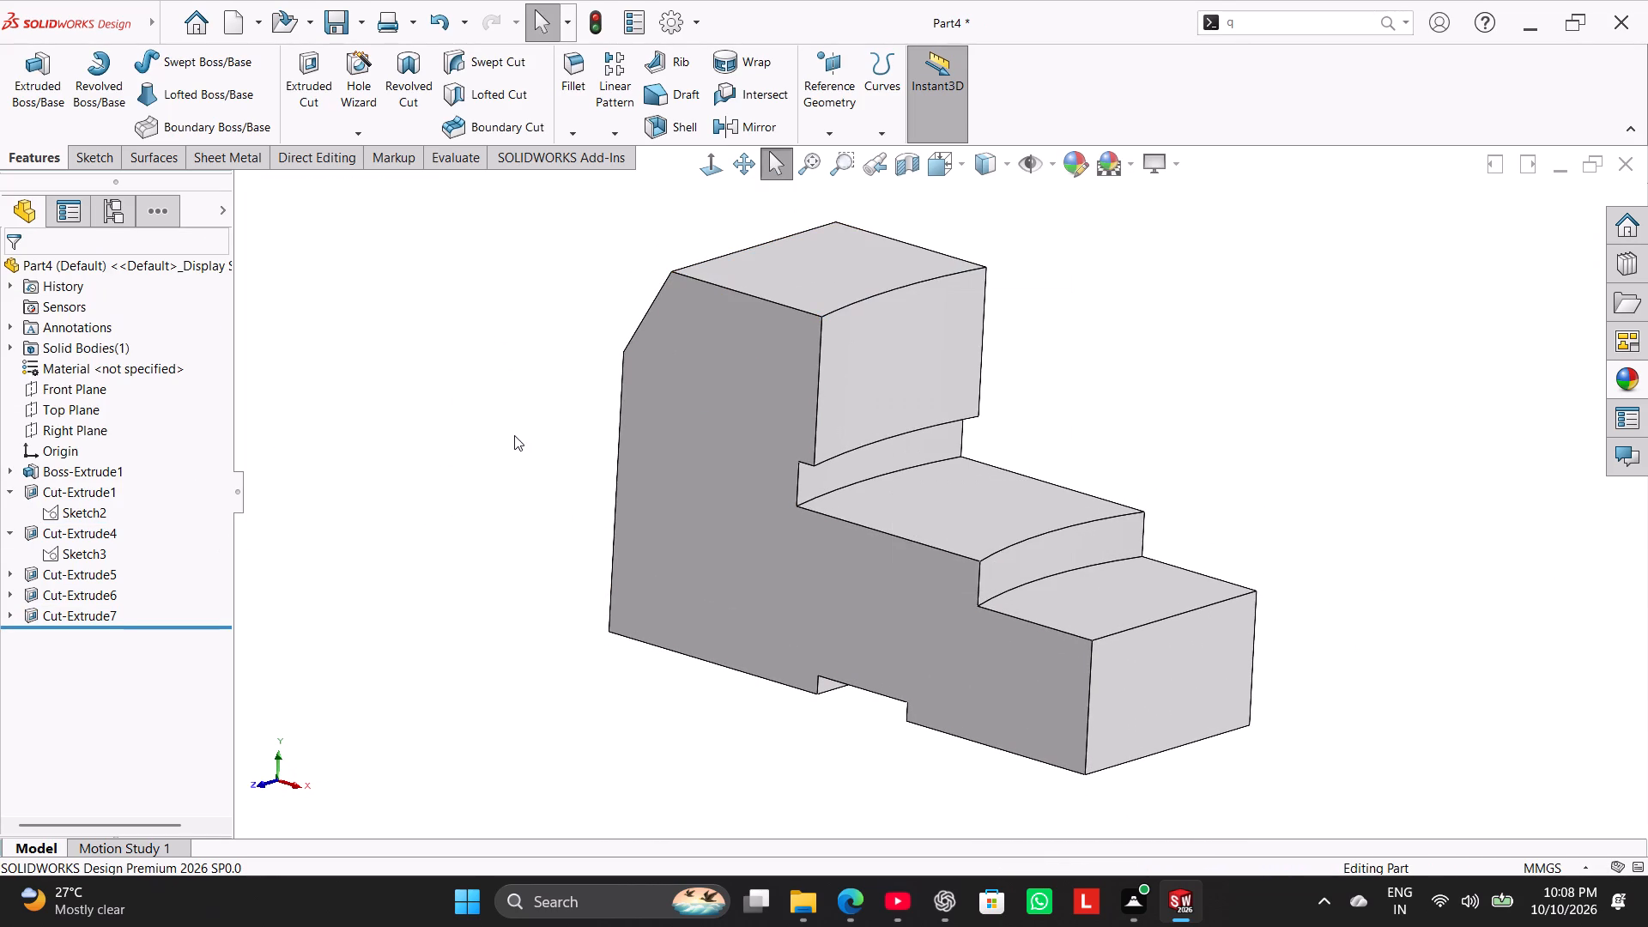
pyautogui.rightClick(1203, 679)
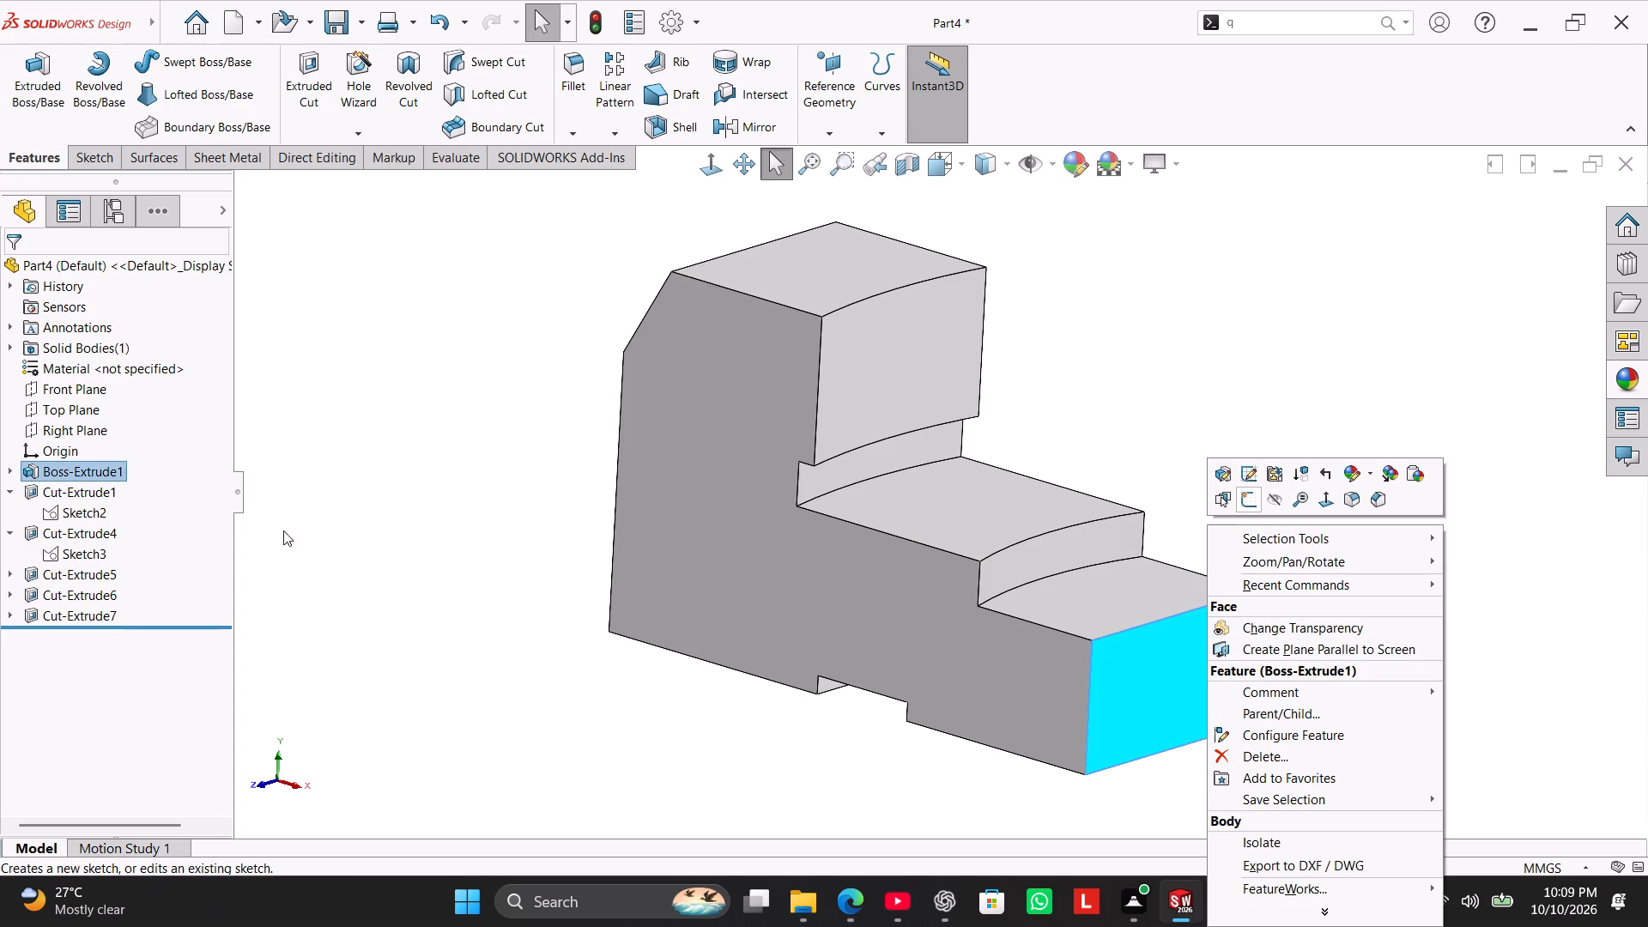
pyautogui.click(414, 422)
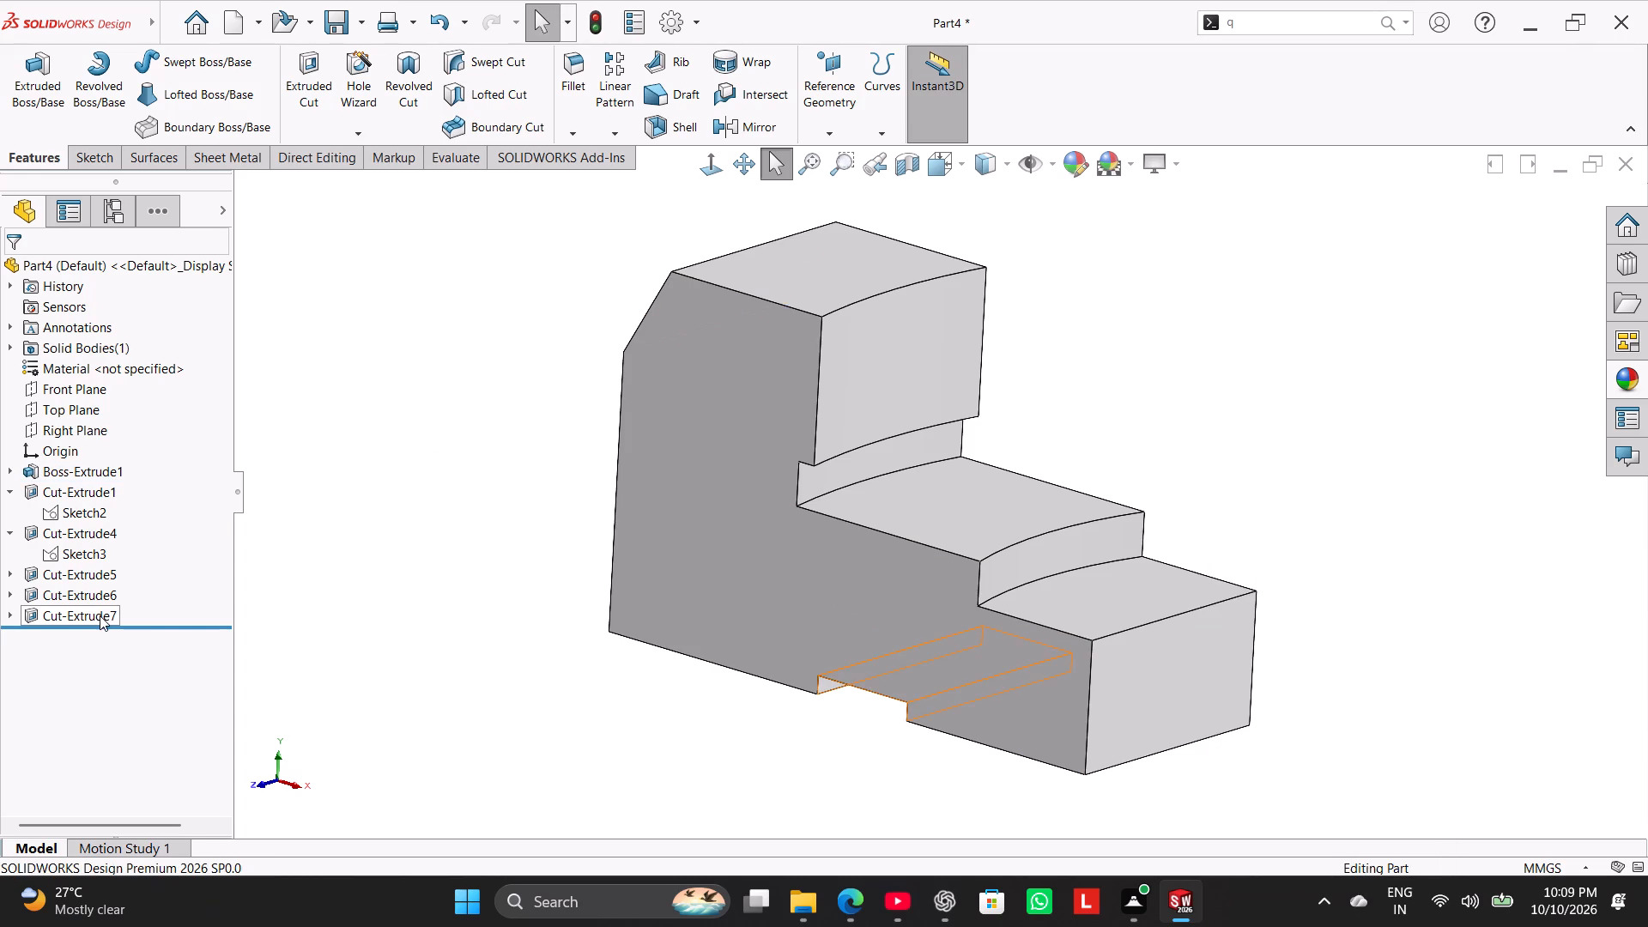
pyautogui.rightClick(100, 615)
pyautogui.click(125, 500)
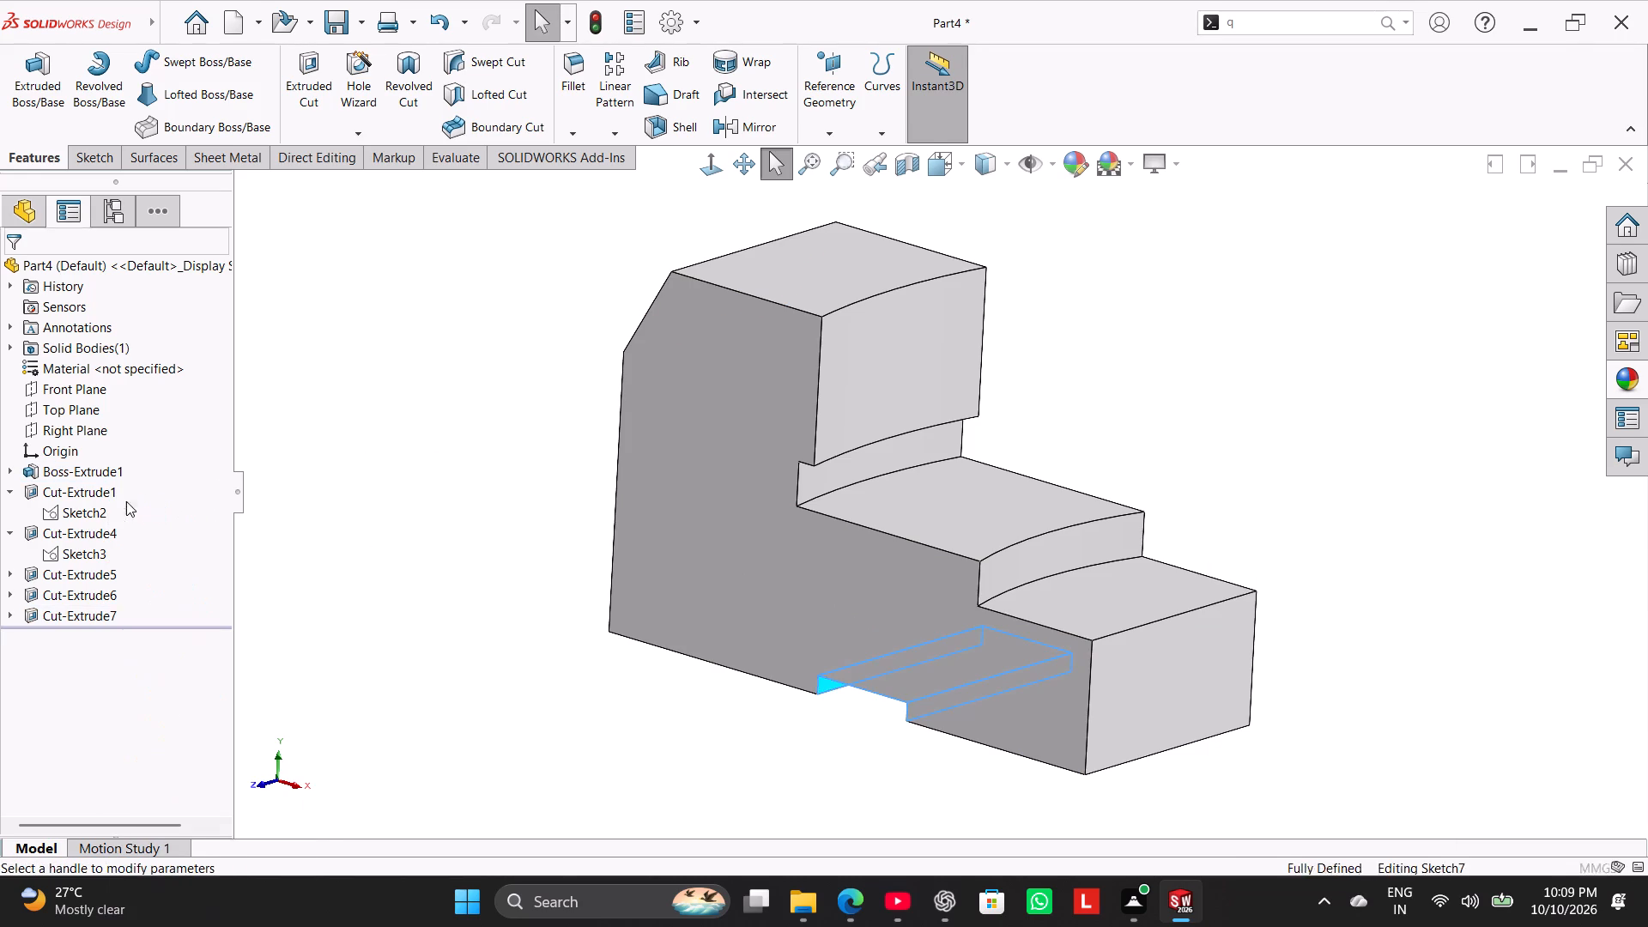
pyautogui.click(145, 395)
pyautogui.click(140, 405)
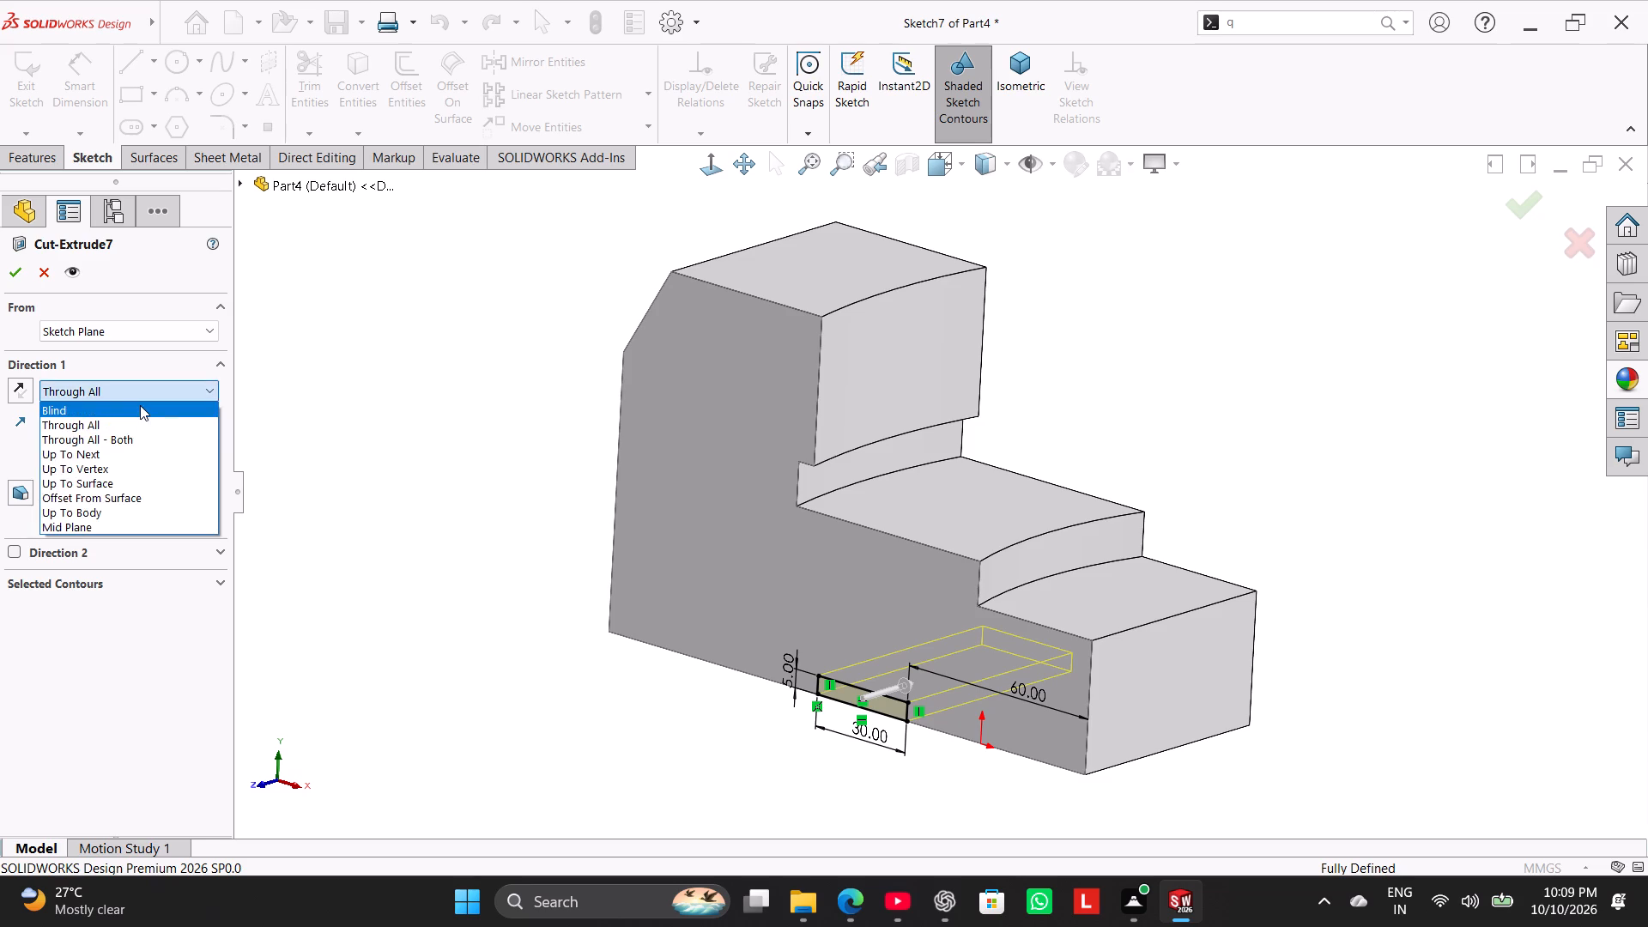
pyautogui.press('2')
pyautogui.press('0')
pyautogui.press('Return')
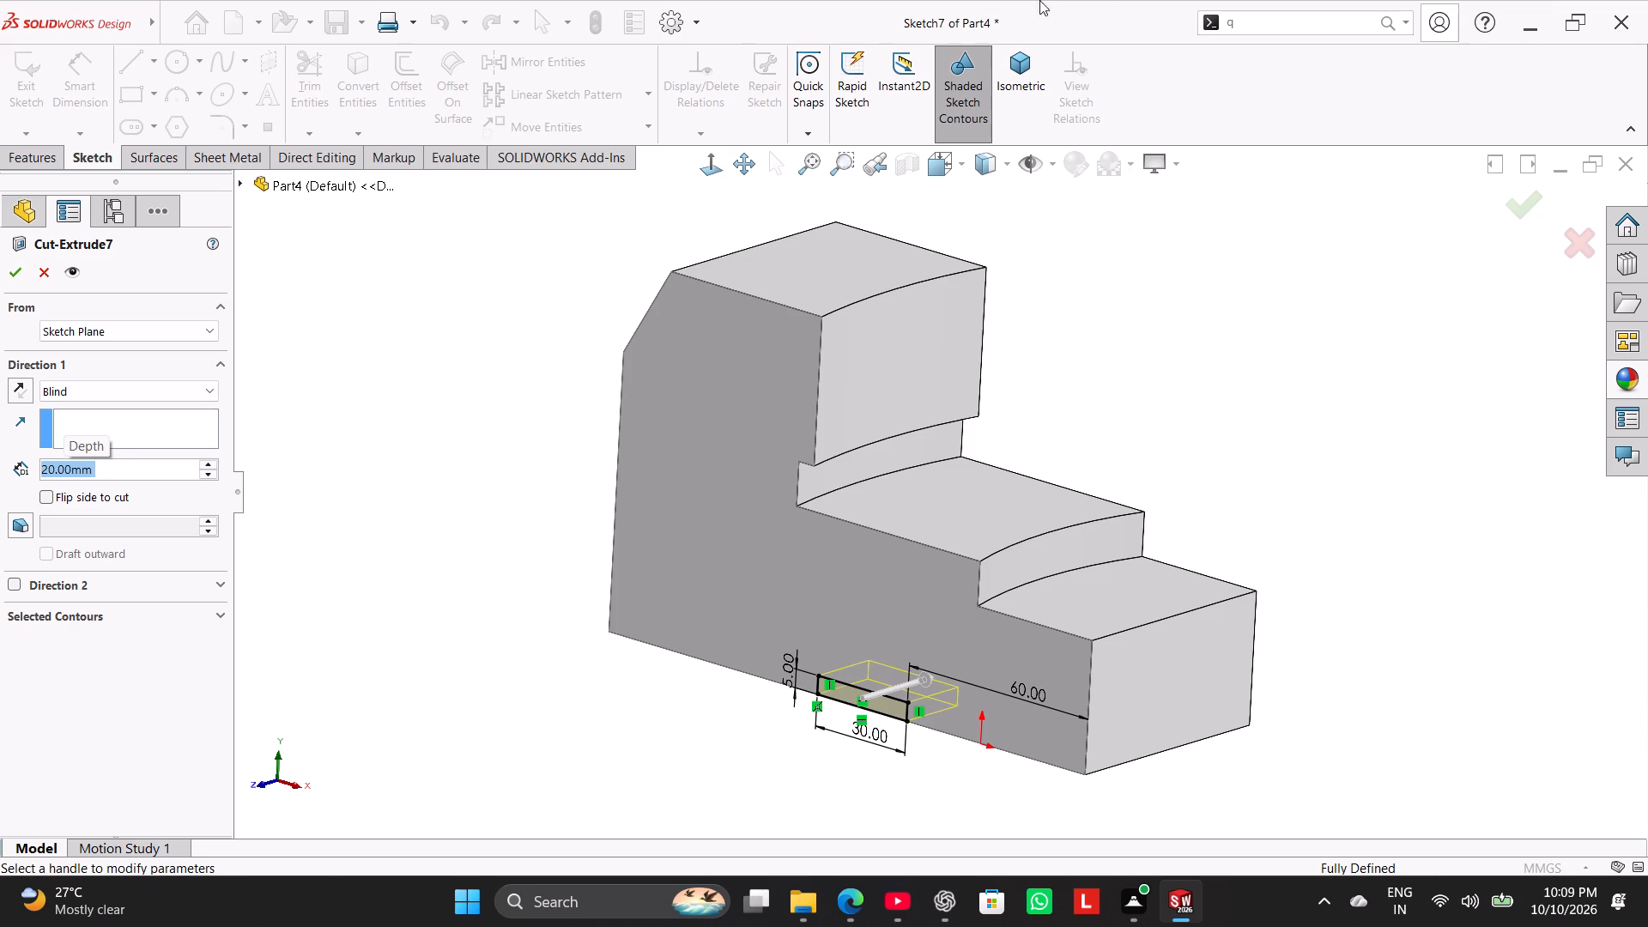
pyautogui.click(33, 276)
# Sketch a corner rectangle about 9 mm high on the end face of the lowest step, with its base on the bottom edge.
pyautogui.moveTo(429, 369); pyautogui.dragTo(439, 380)
pyautogui.scroll(1, 601, 438)
pyautogui.moveTo(603, 438); pyautogui.dragTo(527, 433, button='middle')
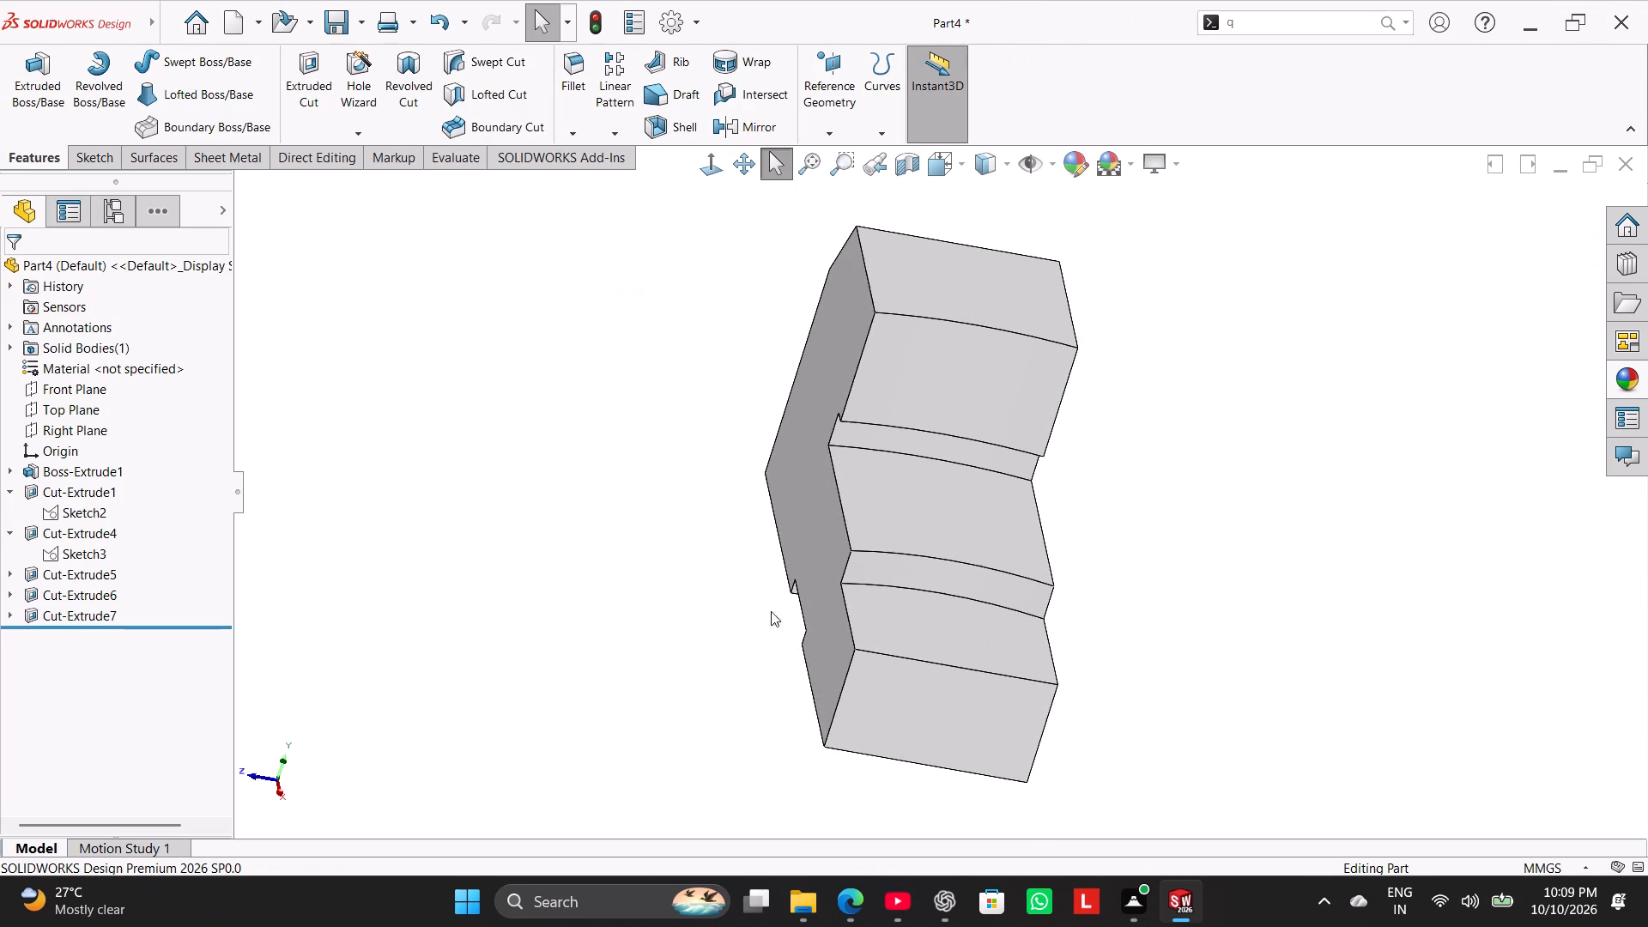
pyautogui.rightClick(954, 717)
pyautogui.click(1004, 504)
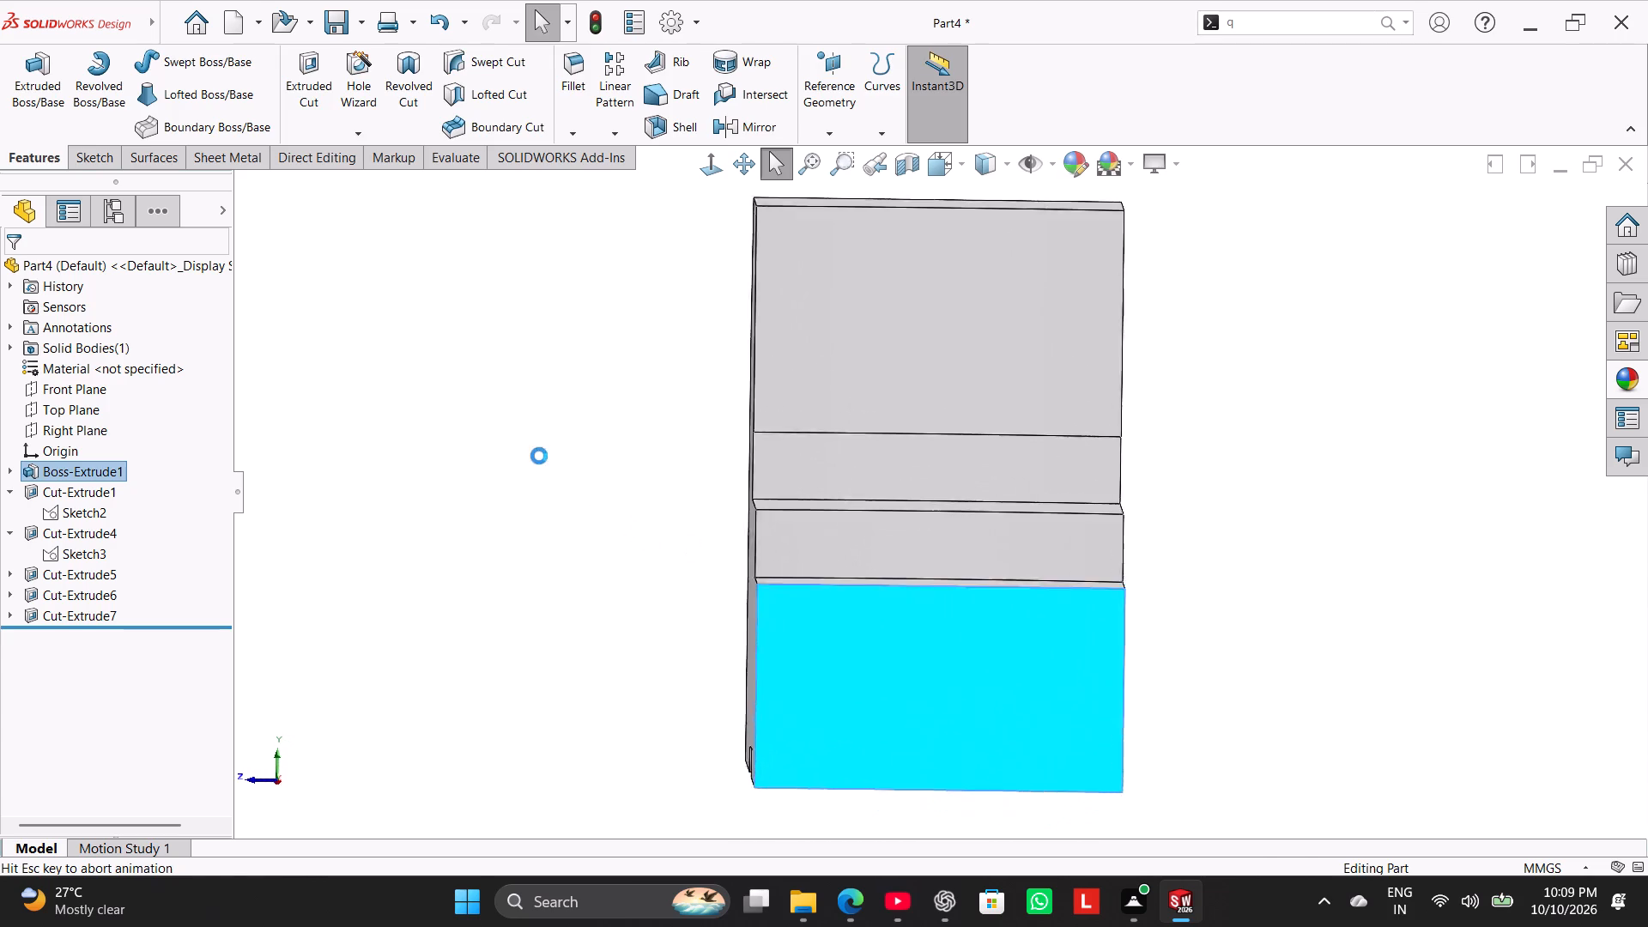
pyautogui.click(539, 456)
pyautogui.moveTo(135, 86); pyautogui.dragTo(136, 94)
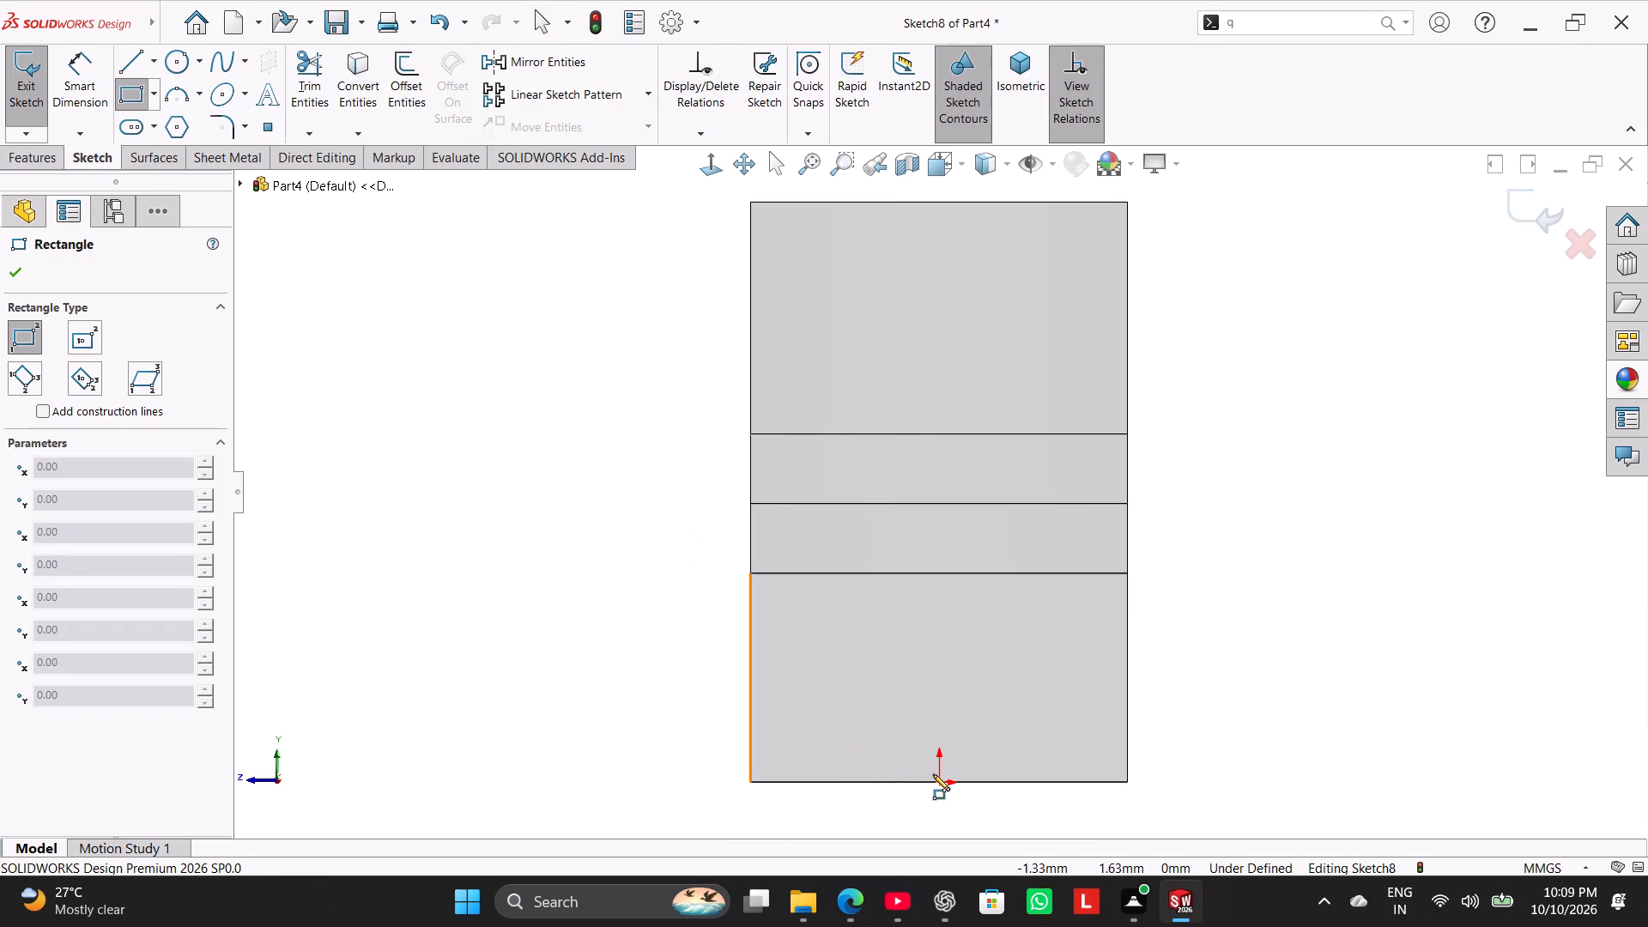
pyautogui.click(879, 779)
pyautogui.click(1031, 731)
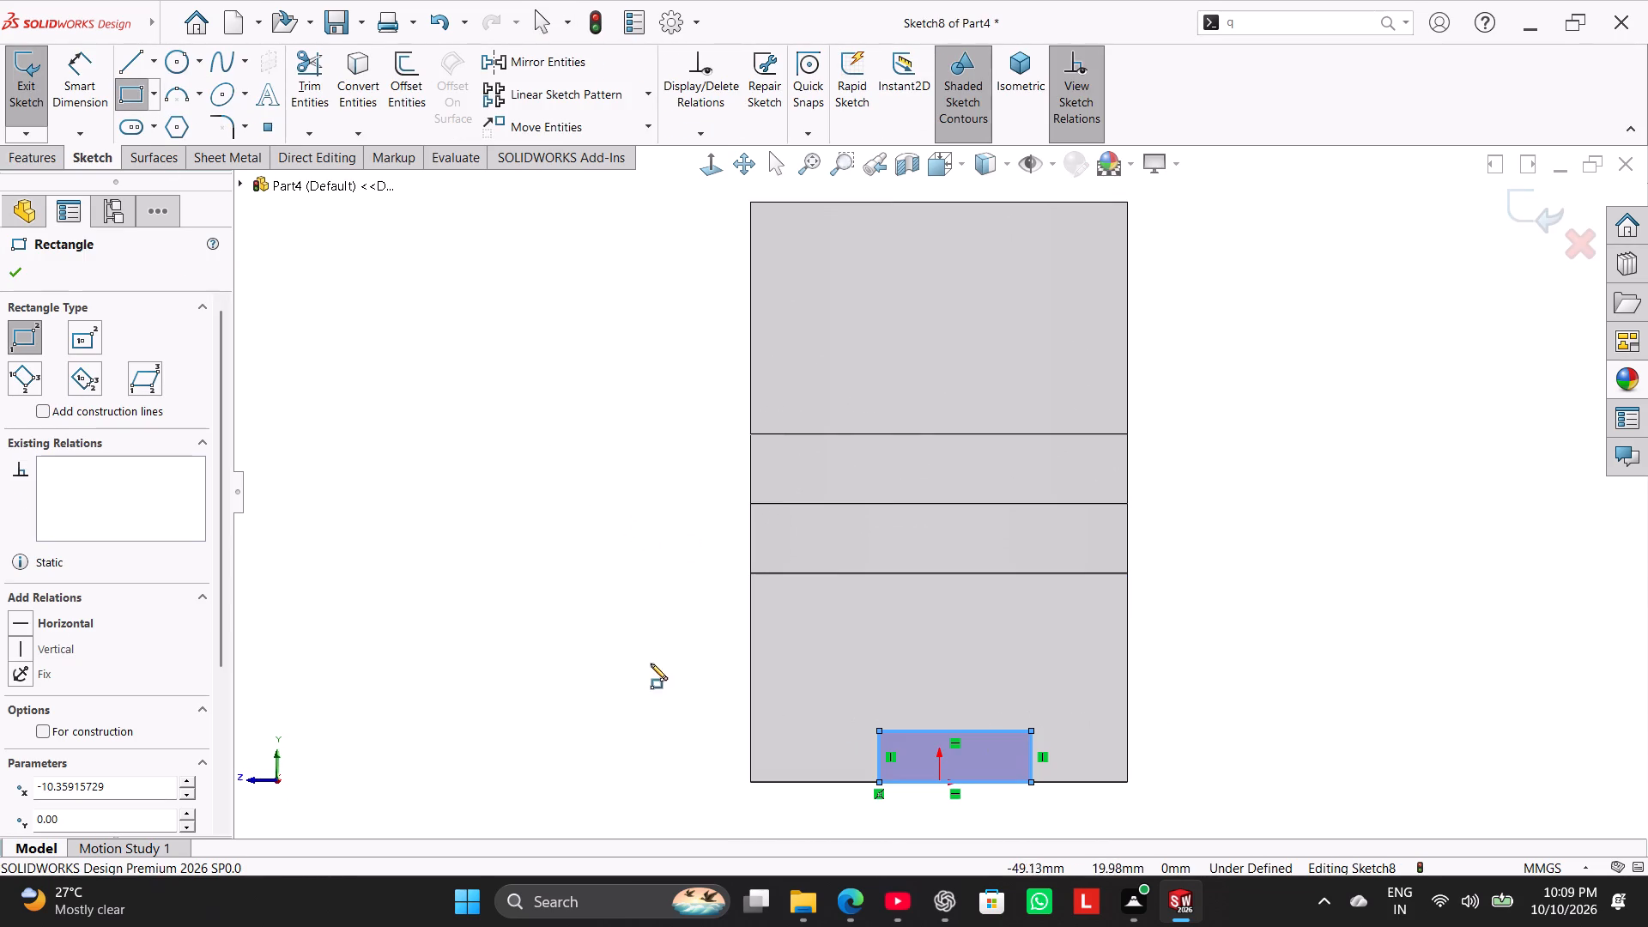
pyautogui.rightClick(651, 663)
pyautogui.click(680, 673)
# Dimension each vertical side of the rectangle at 20 mm from the adjacent side edge of the end face.
pyautogui.moveTo(81, 66); pyautogui.dragTo(86, 77)
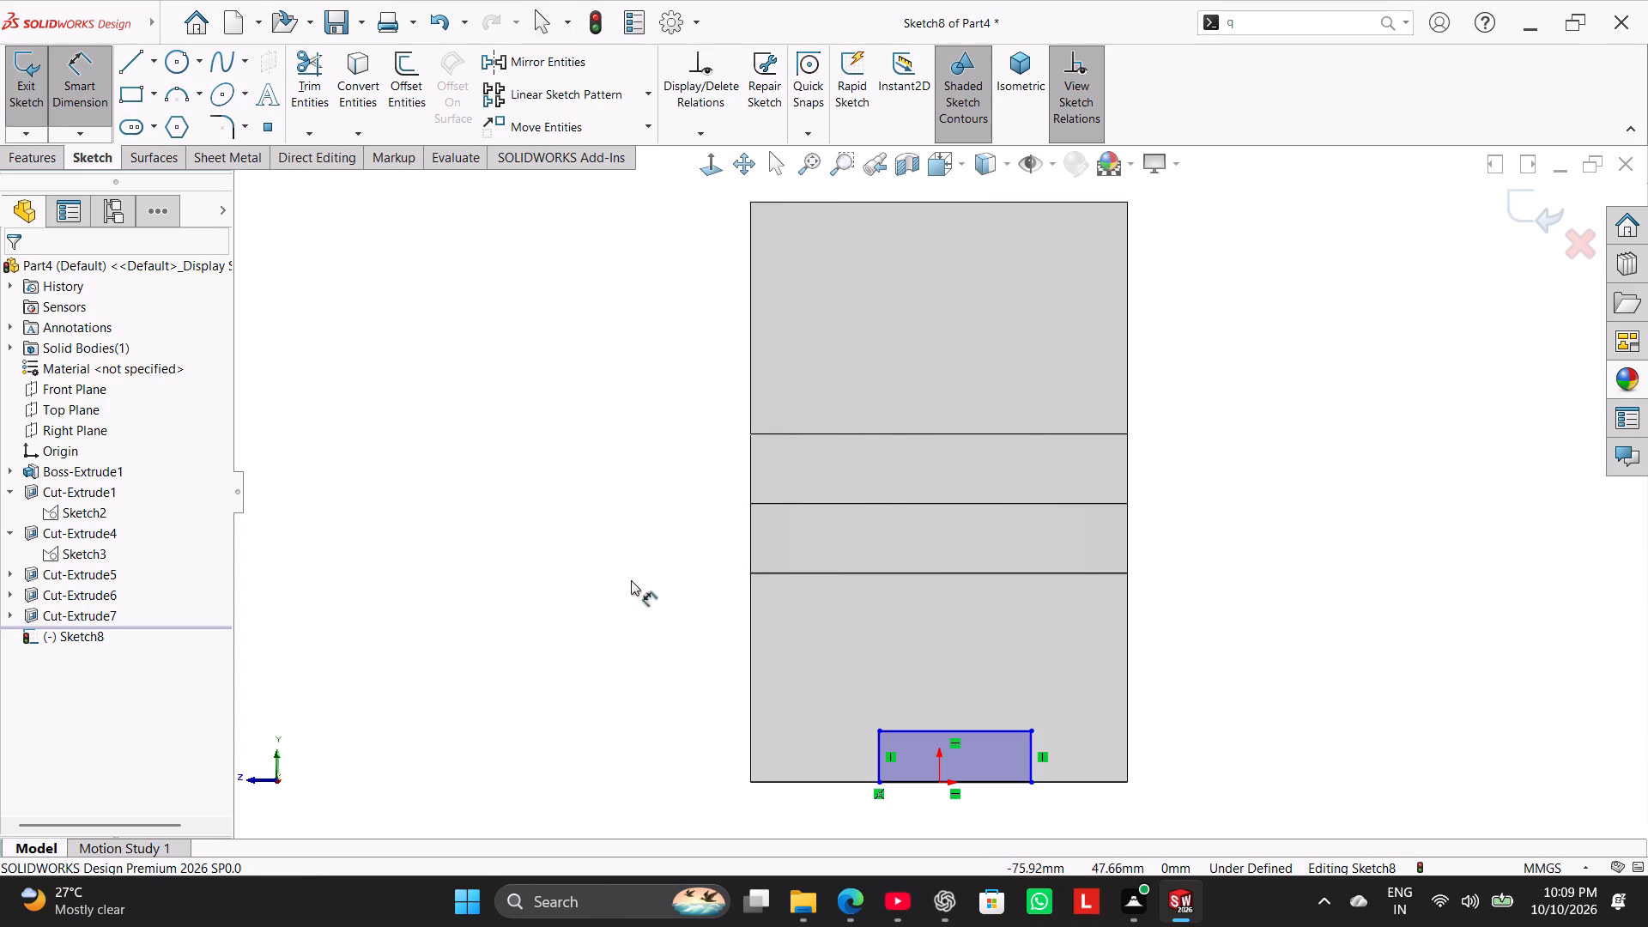
pyautogui.moveTo(880, 770); pyautogui.dragTo(865, 766)
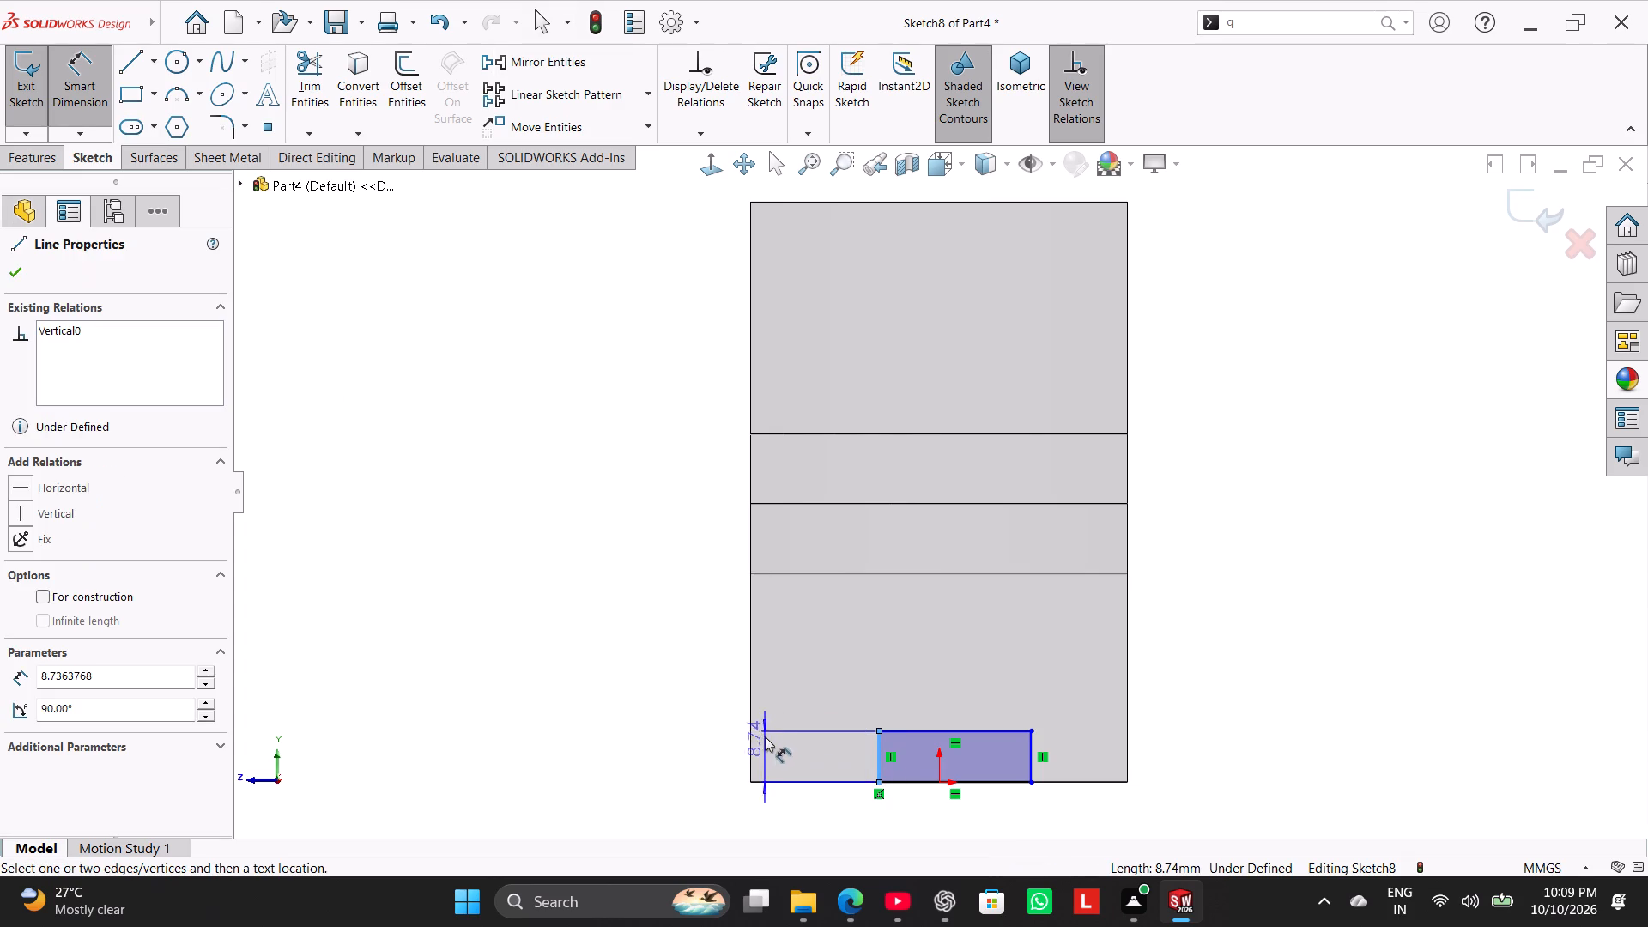
pyautogui.click(751, 712)
pyautogui.click(793, 817)
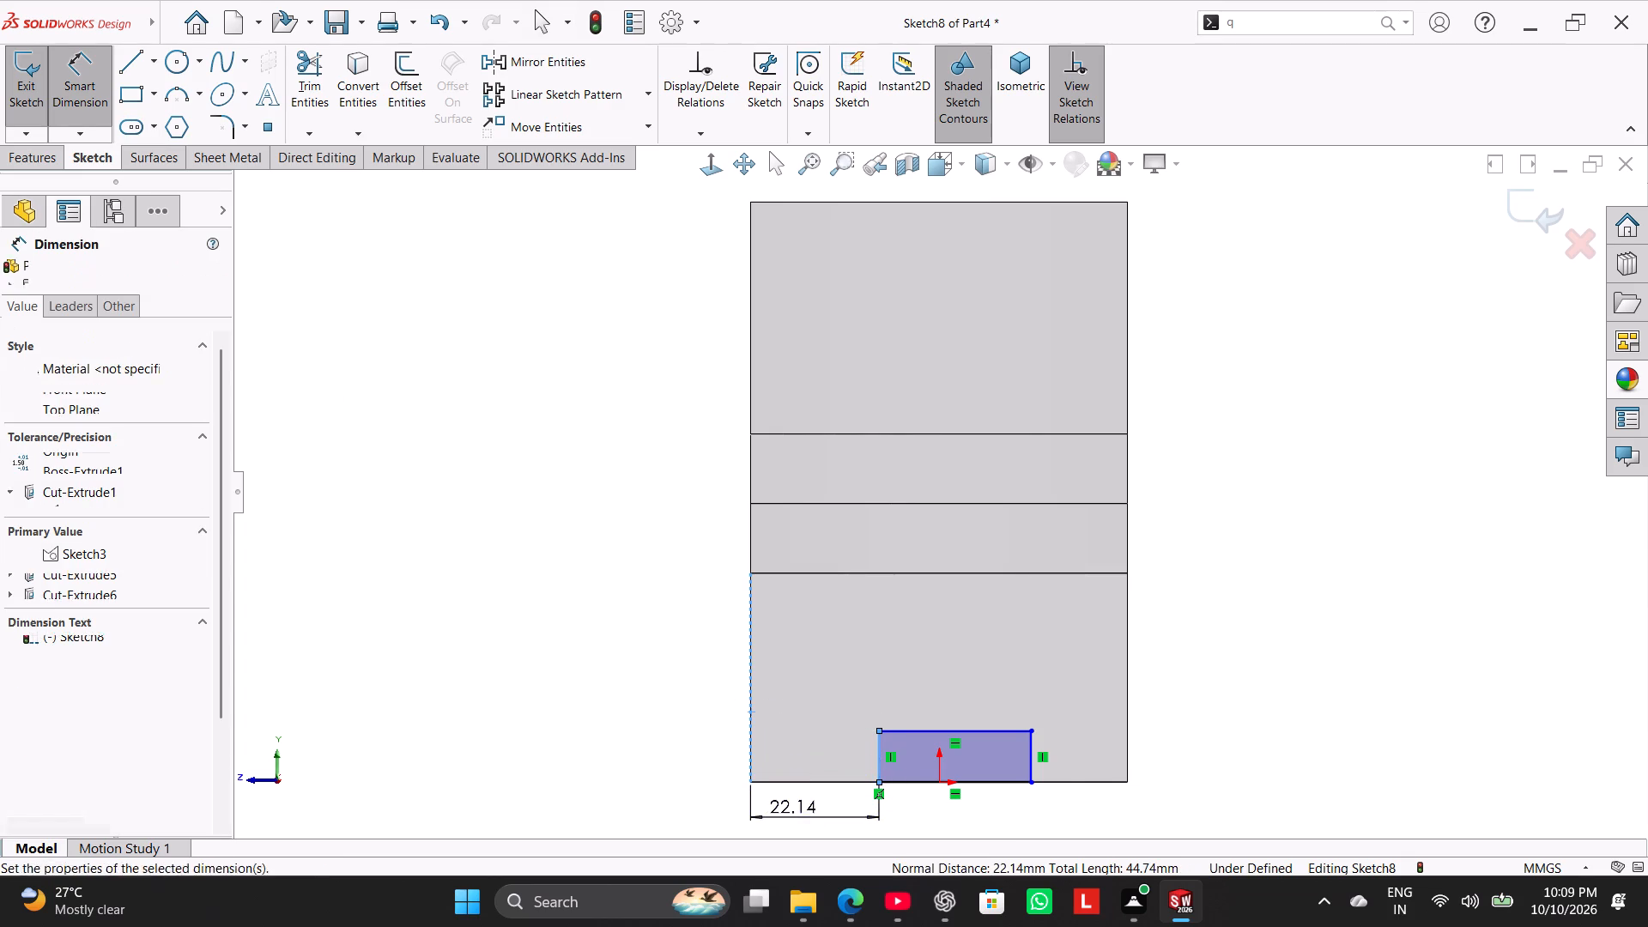
pyautogui.write('20')
pyautogui.press('Return')
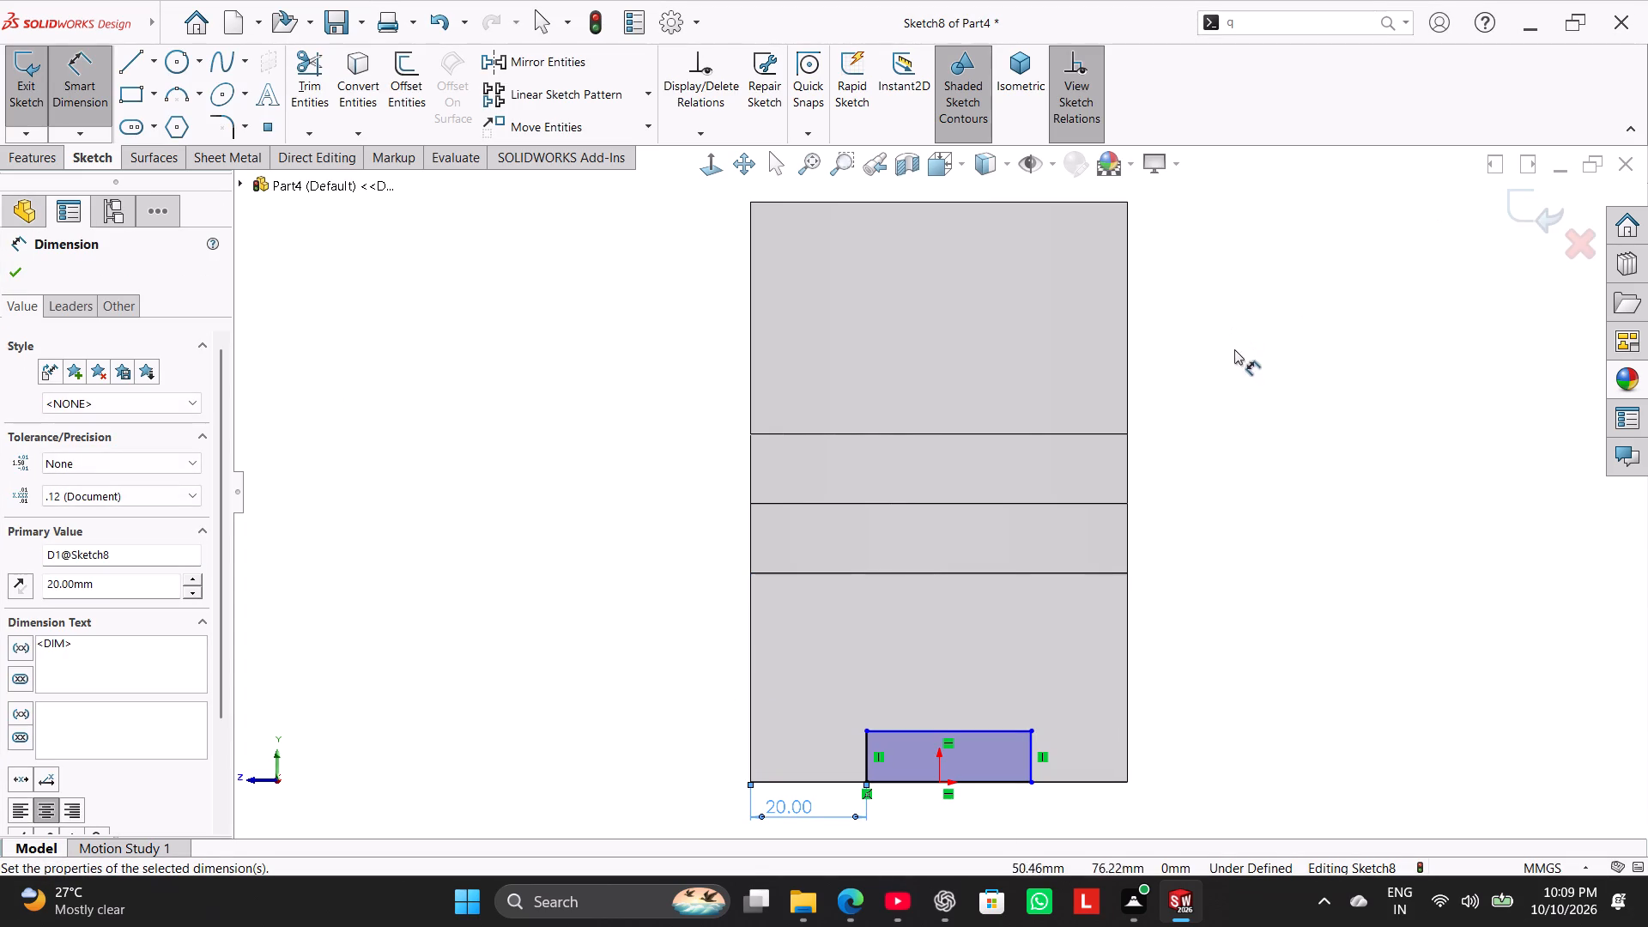
pyautogui.click(1029, 748)
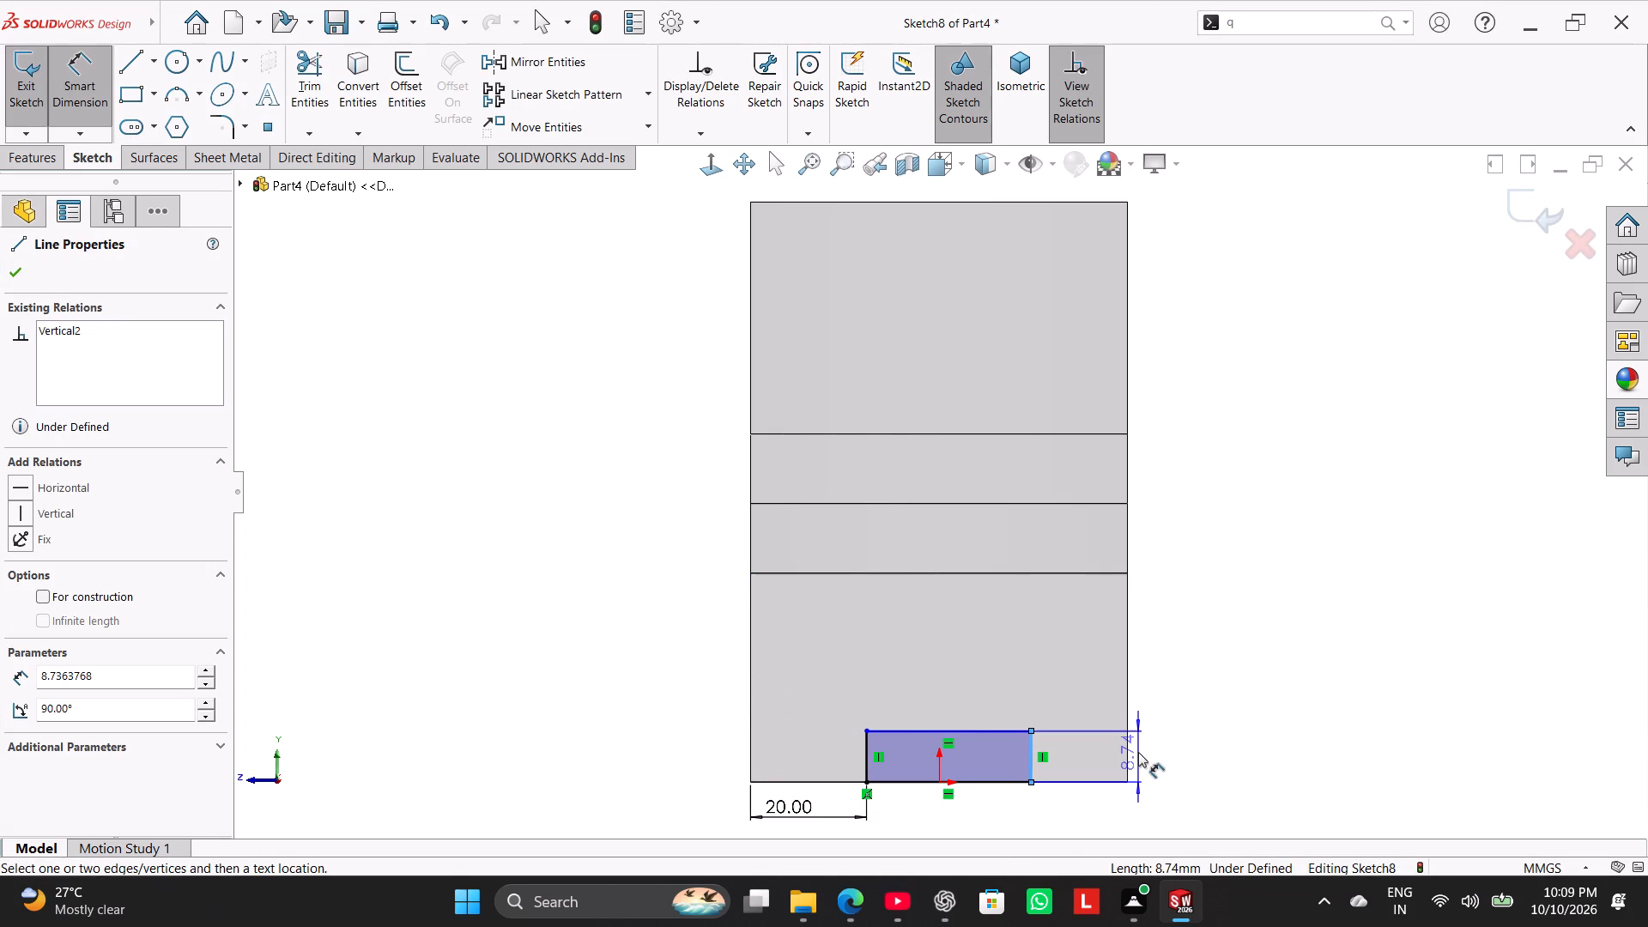
pyautogui.click(1129, 752)
pyautogui.click(1091, 817)
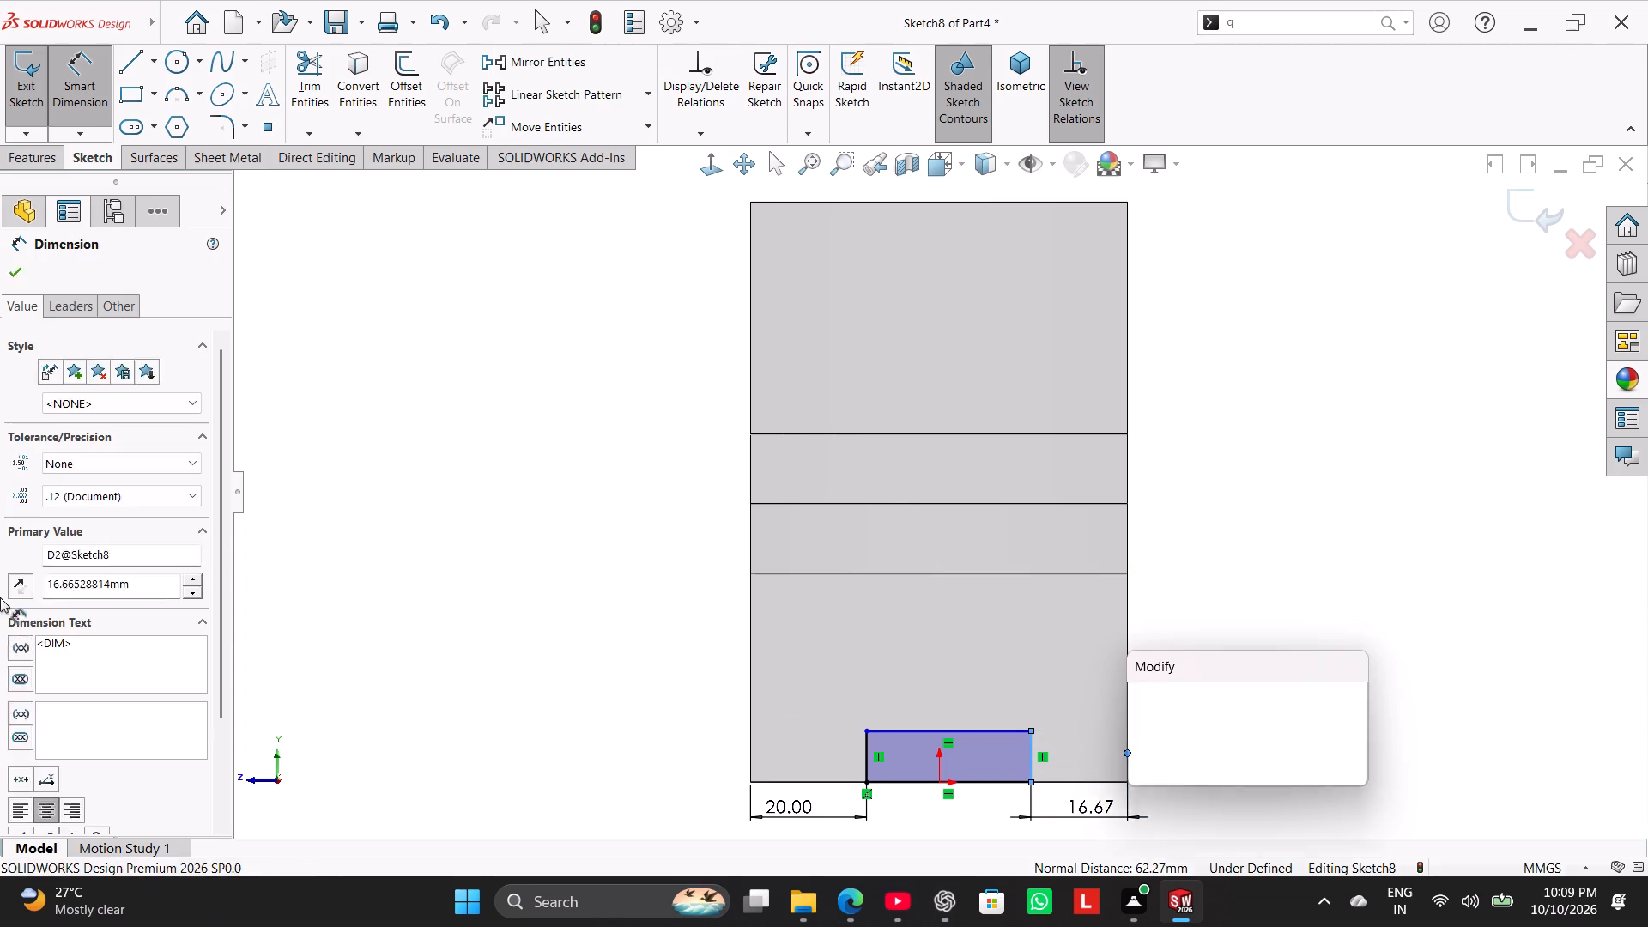
pyautogui.write('20')
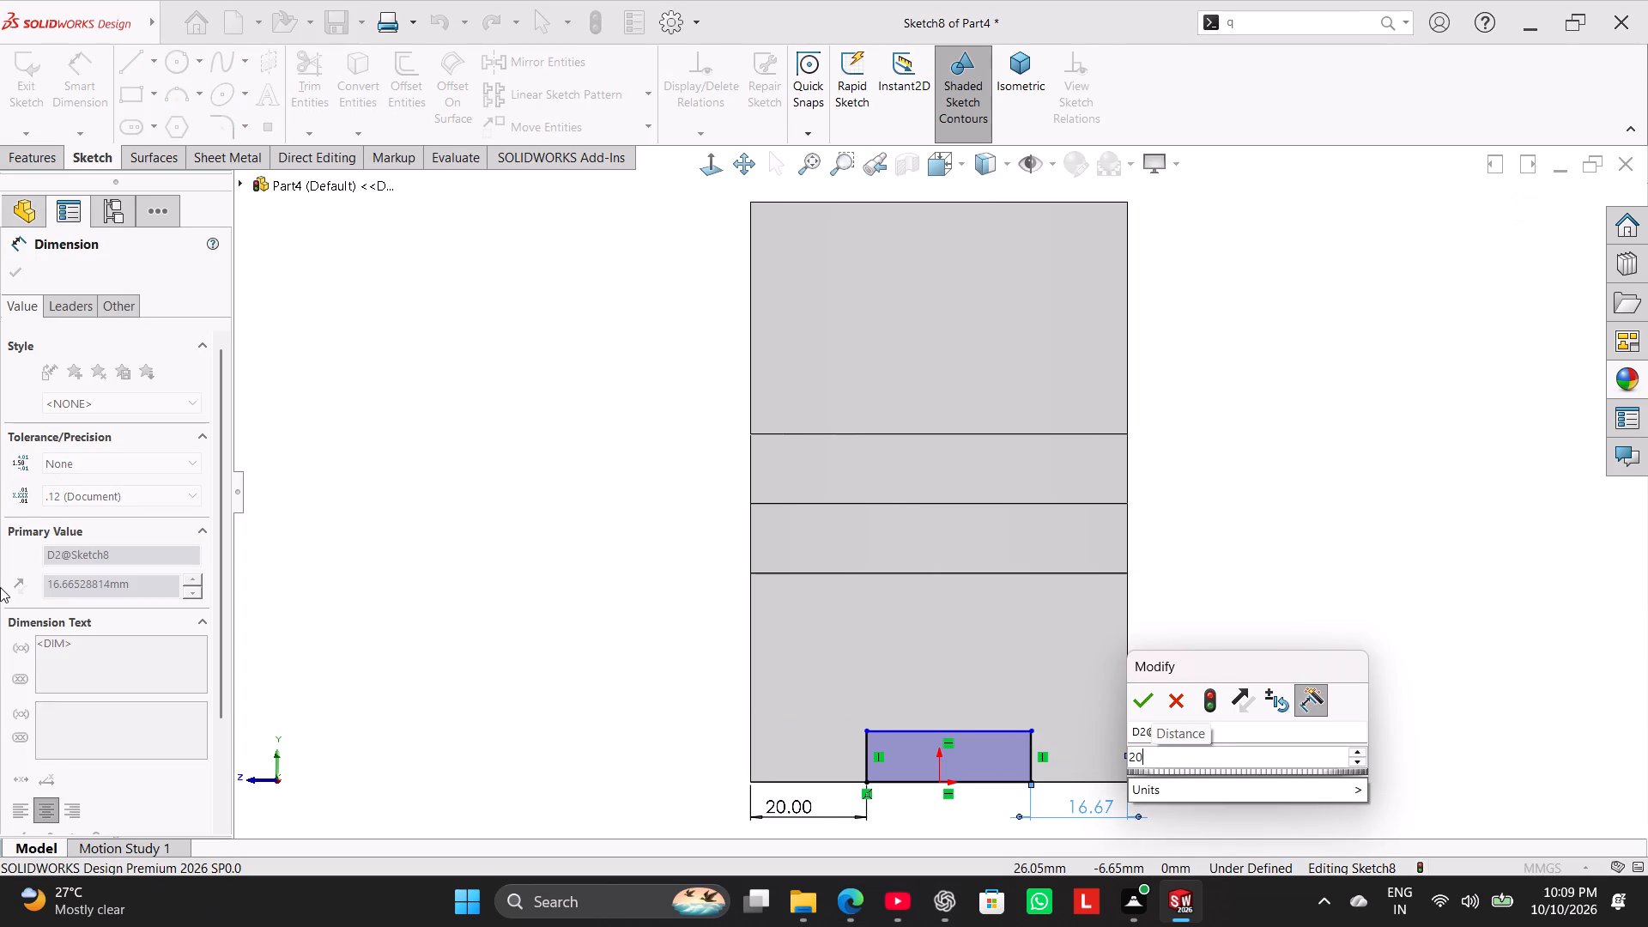
pyautogui.press('Return')
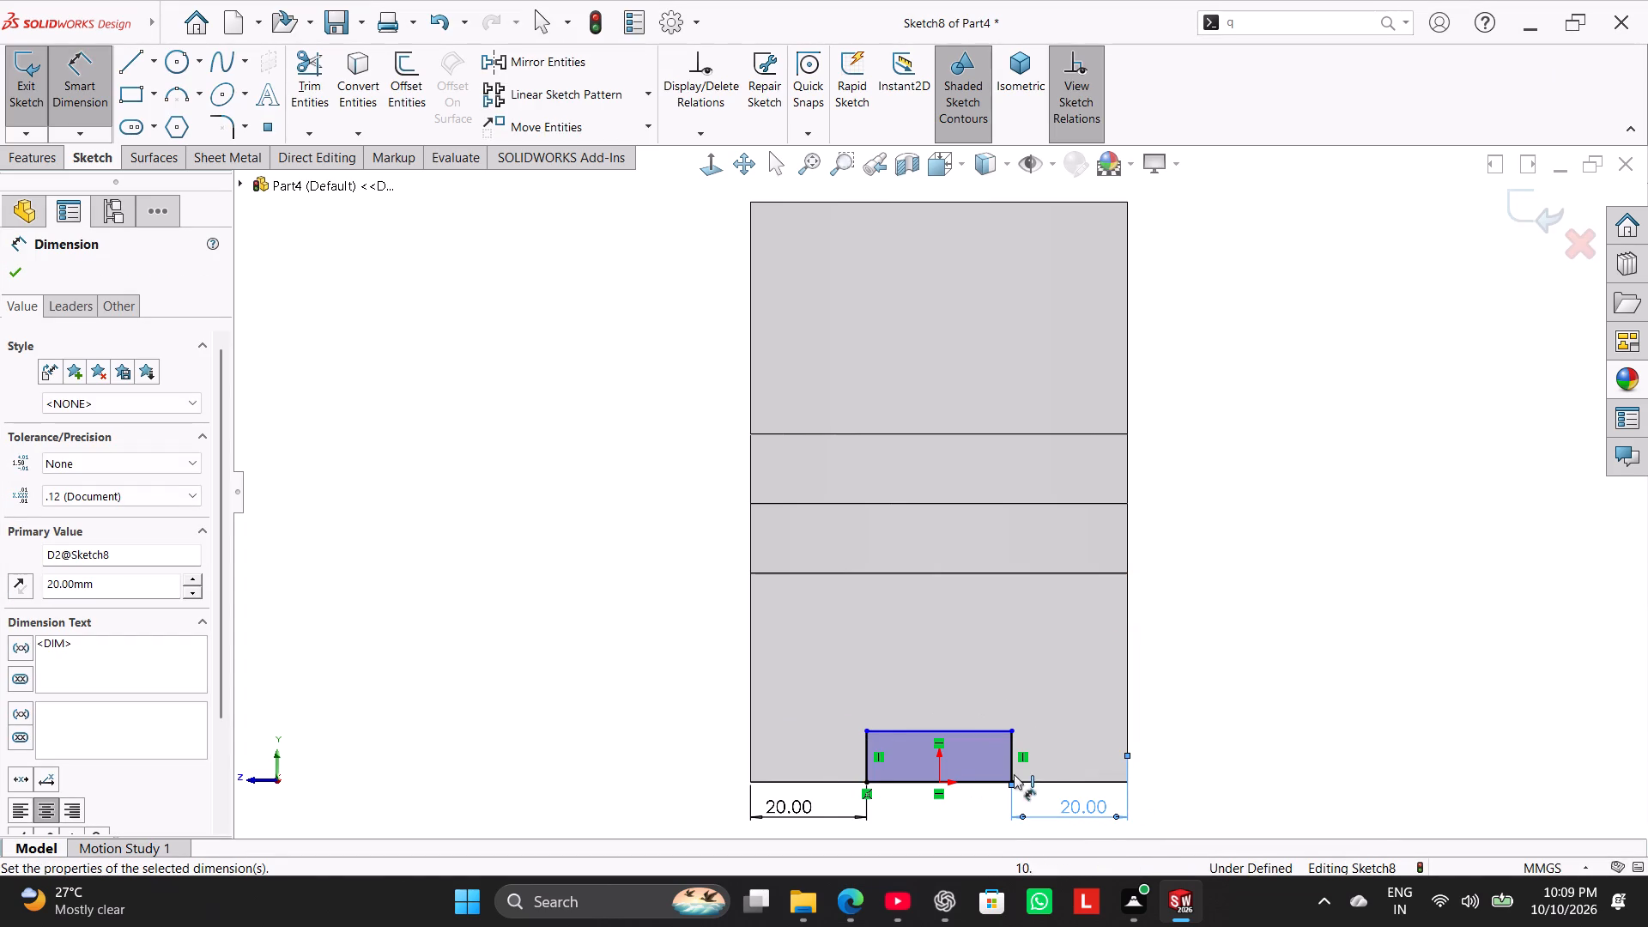
# Dimension the end-face rectangle 5 mm high.
pyautogui.moveTo(1008, 760); pyautogui.dragTo(1033, 757)
pyautogui.click(1204, 755)
pyautogui.press('5')
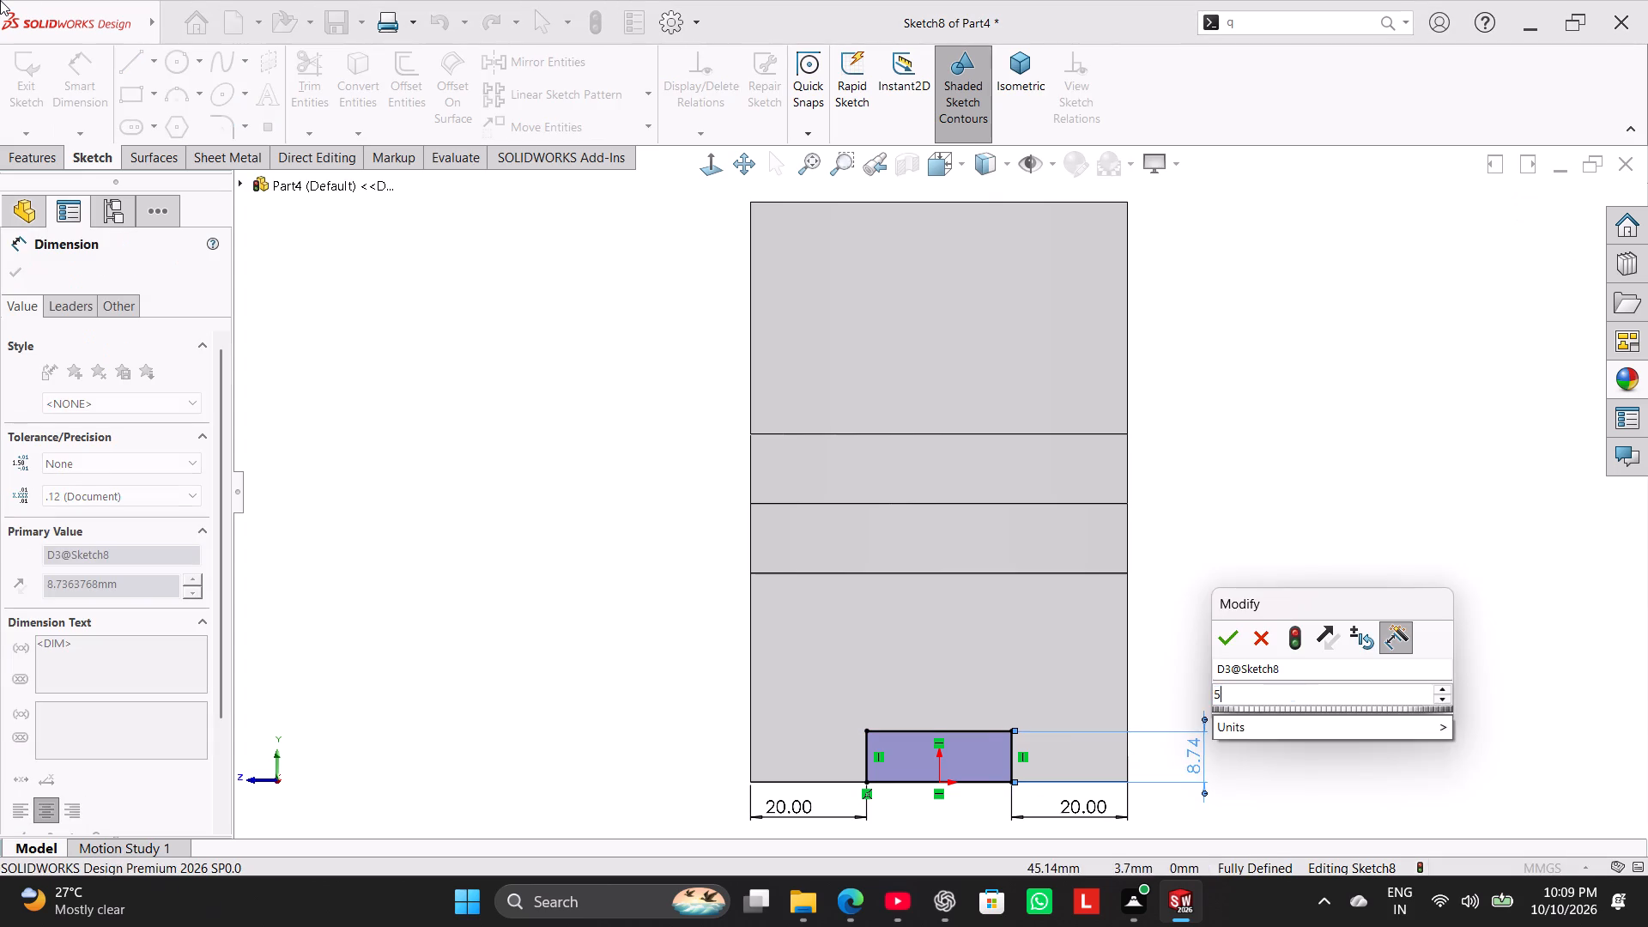
pyautogui.press('Return')
pyautogui.moveTo(363, 466); pyautogui.dragTo(344, 461)
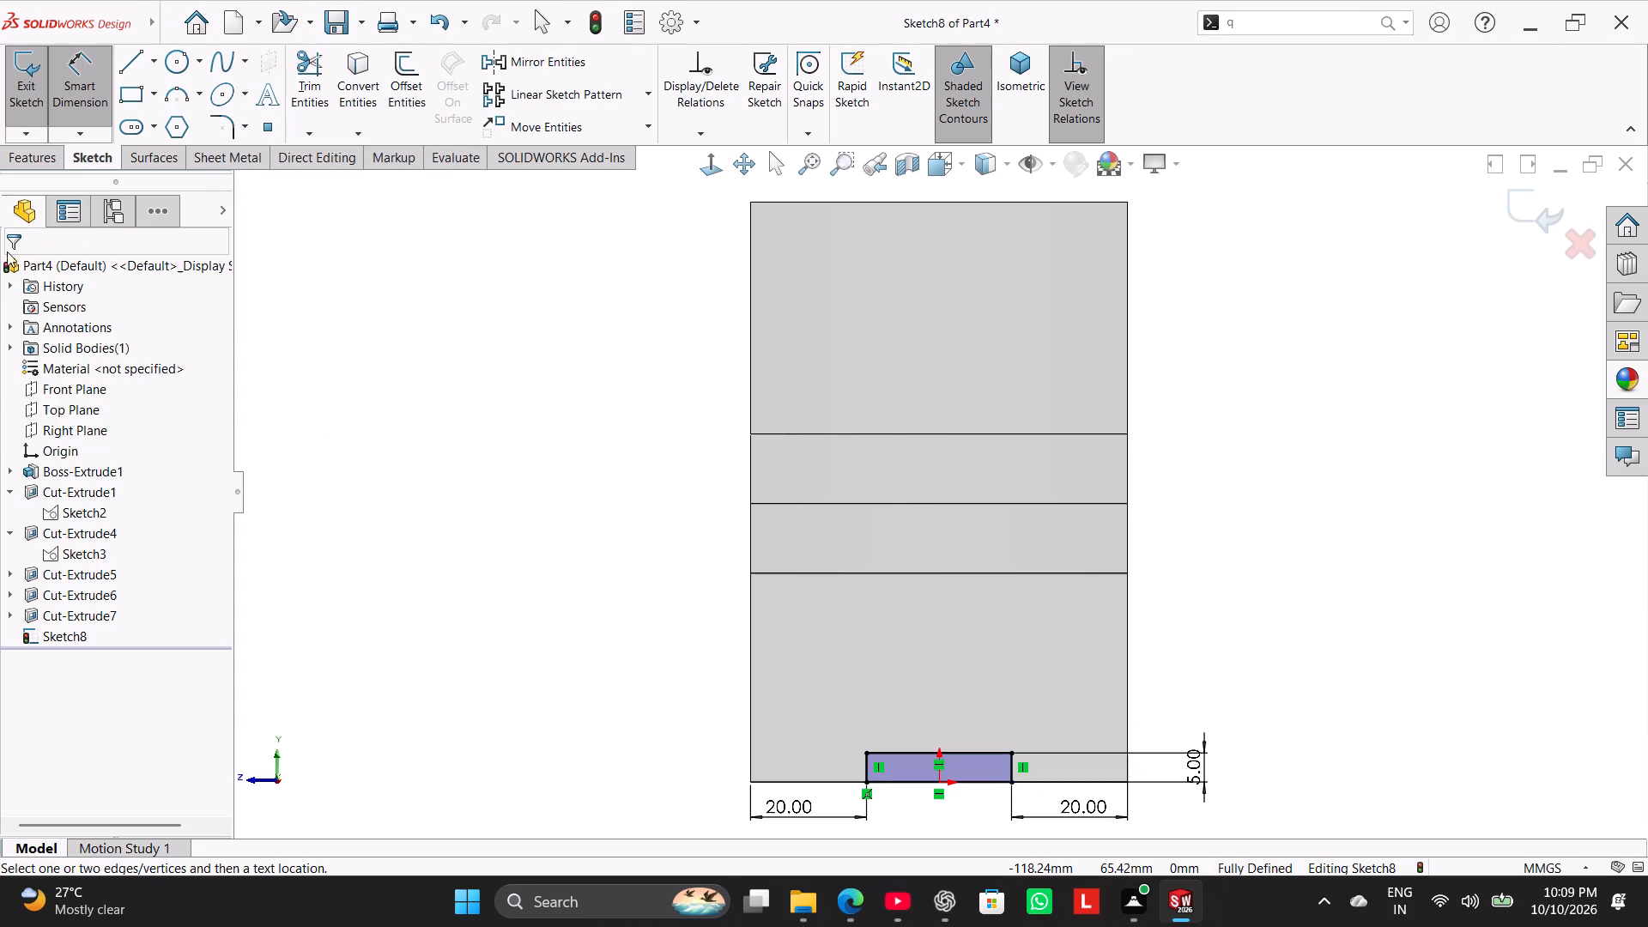
# Cut-extrude the end-face rectangle Through All to form a lengthwise slot along the block's underside.
pyautogui.click(9, 154)
pyautogui.click(330, 79)
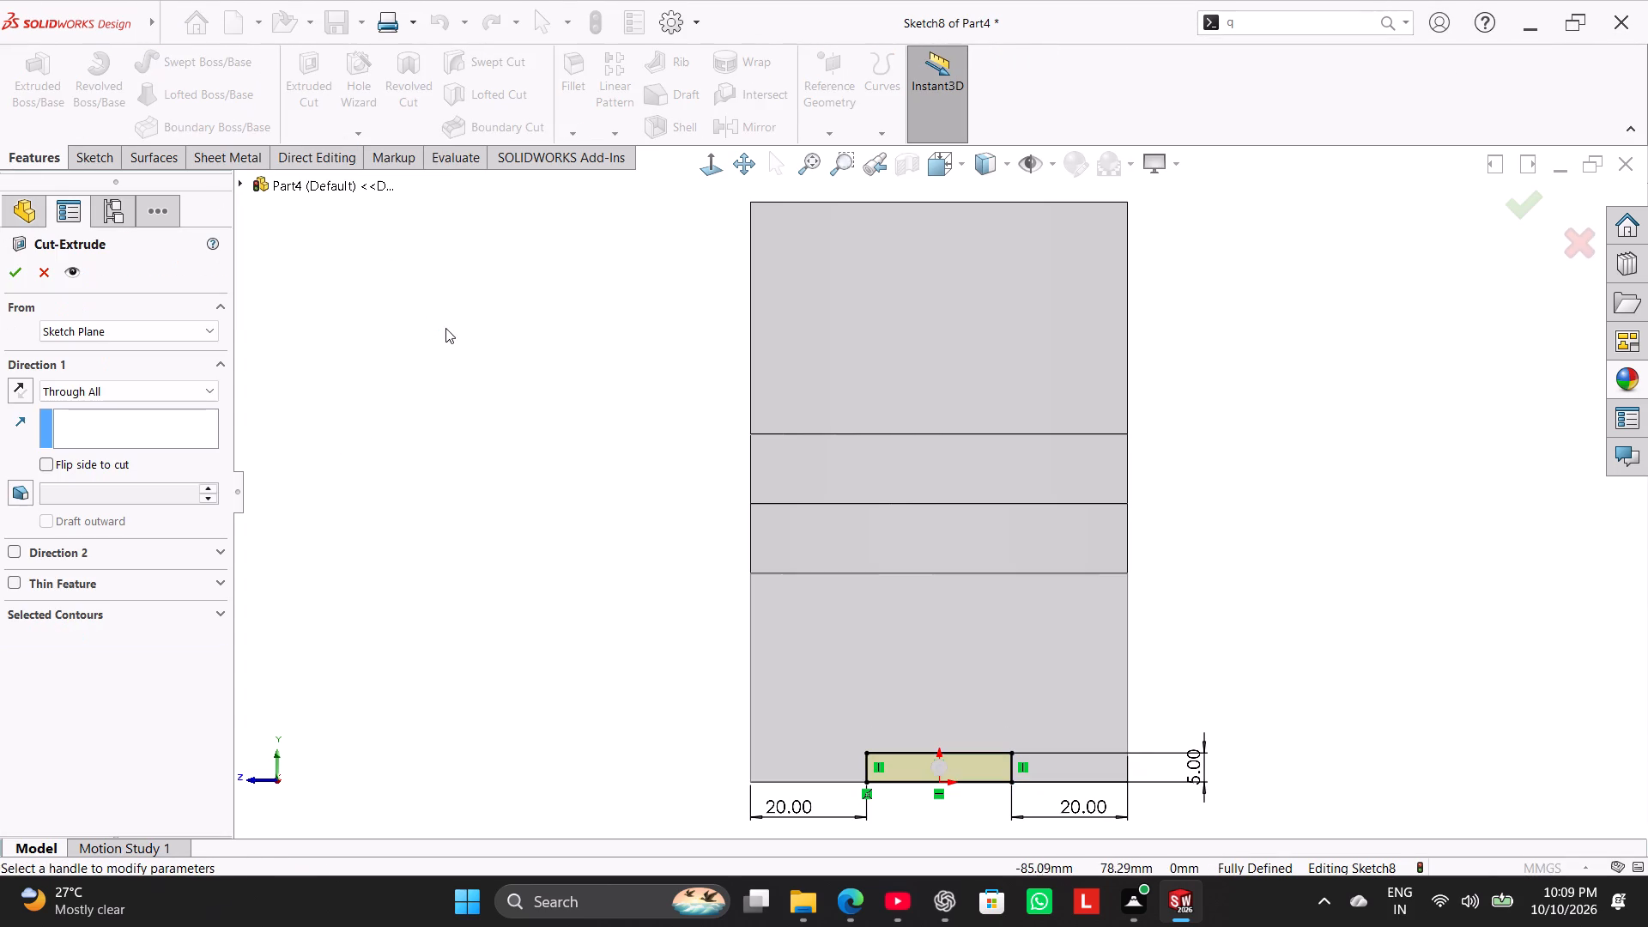
pyautogui.moveTo(469, 367); pyautogui.dragTo(572, 481, button='middle')
pyautogui.click(8, 268)
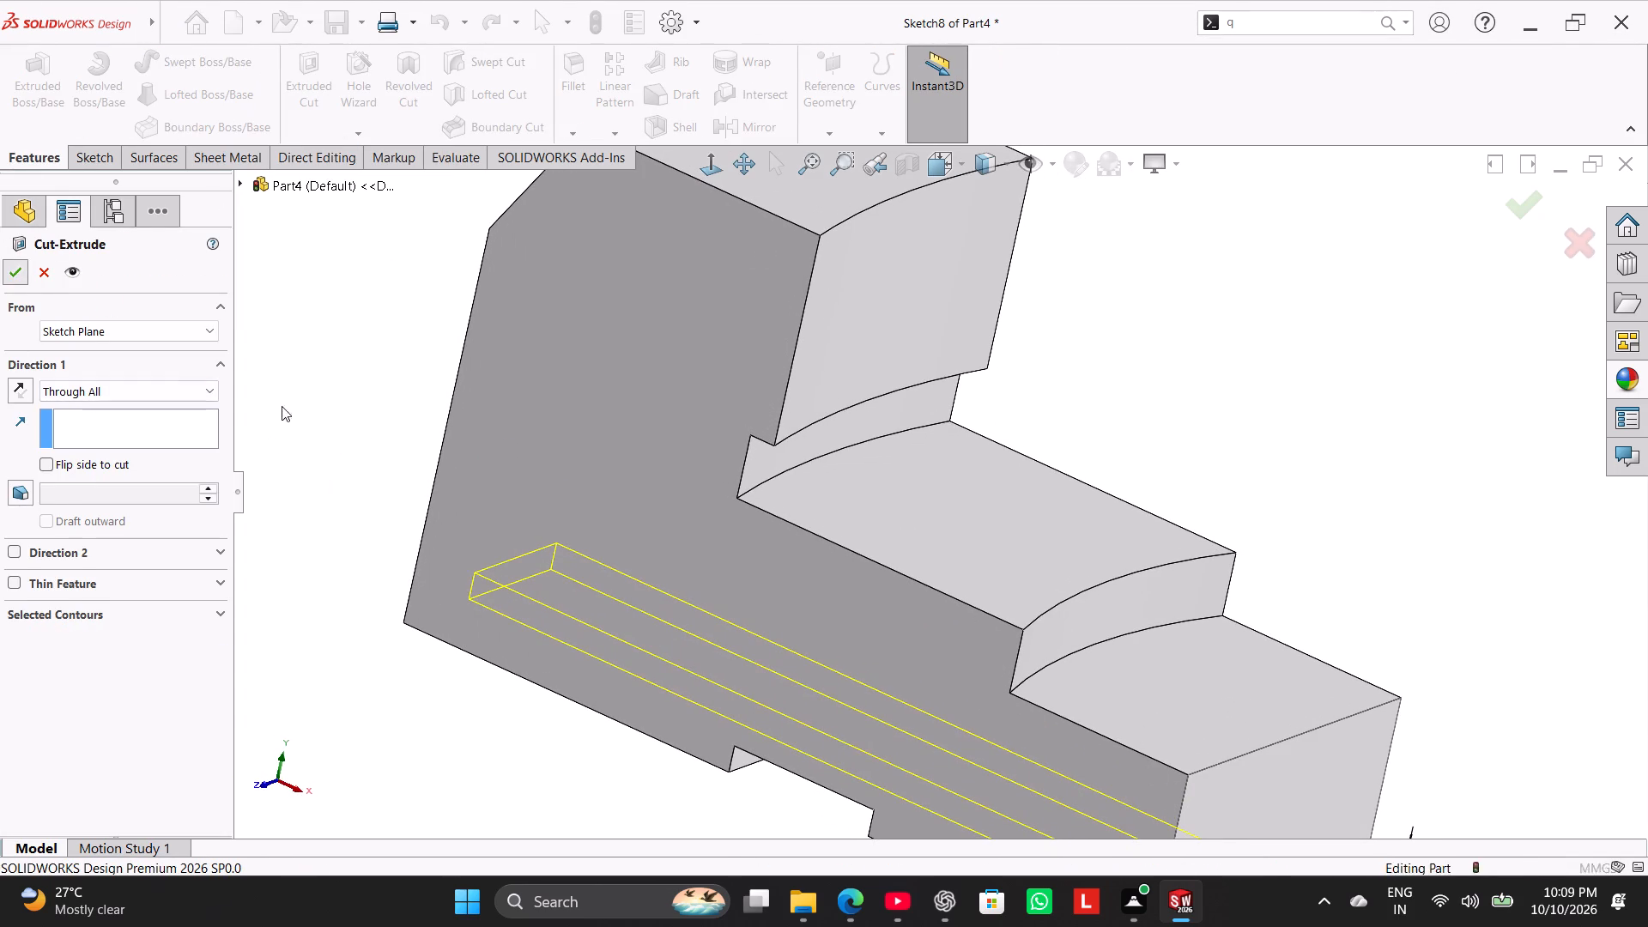
# Specify a Hole Wizard legacy counterbored hole with 9 mm diameter, 20 mm counterbore diameter and 8 mm counterbore depth.
pyautogui.middleClick(309, 417)
pyautogui.moveTo(406, 479); pyautogui.dragTo(442, 467, button='middle')
pyautogui.moveTo(379, 536); pyautogui.dragTo(457, 445, button='right')
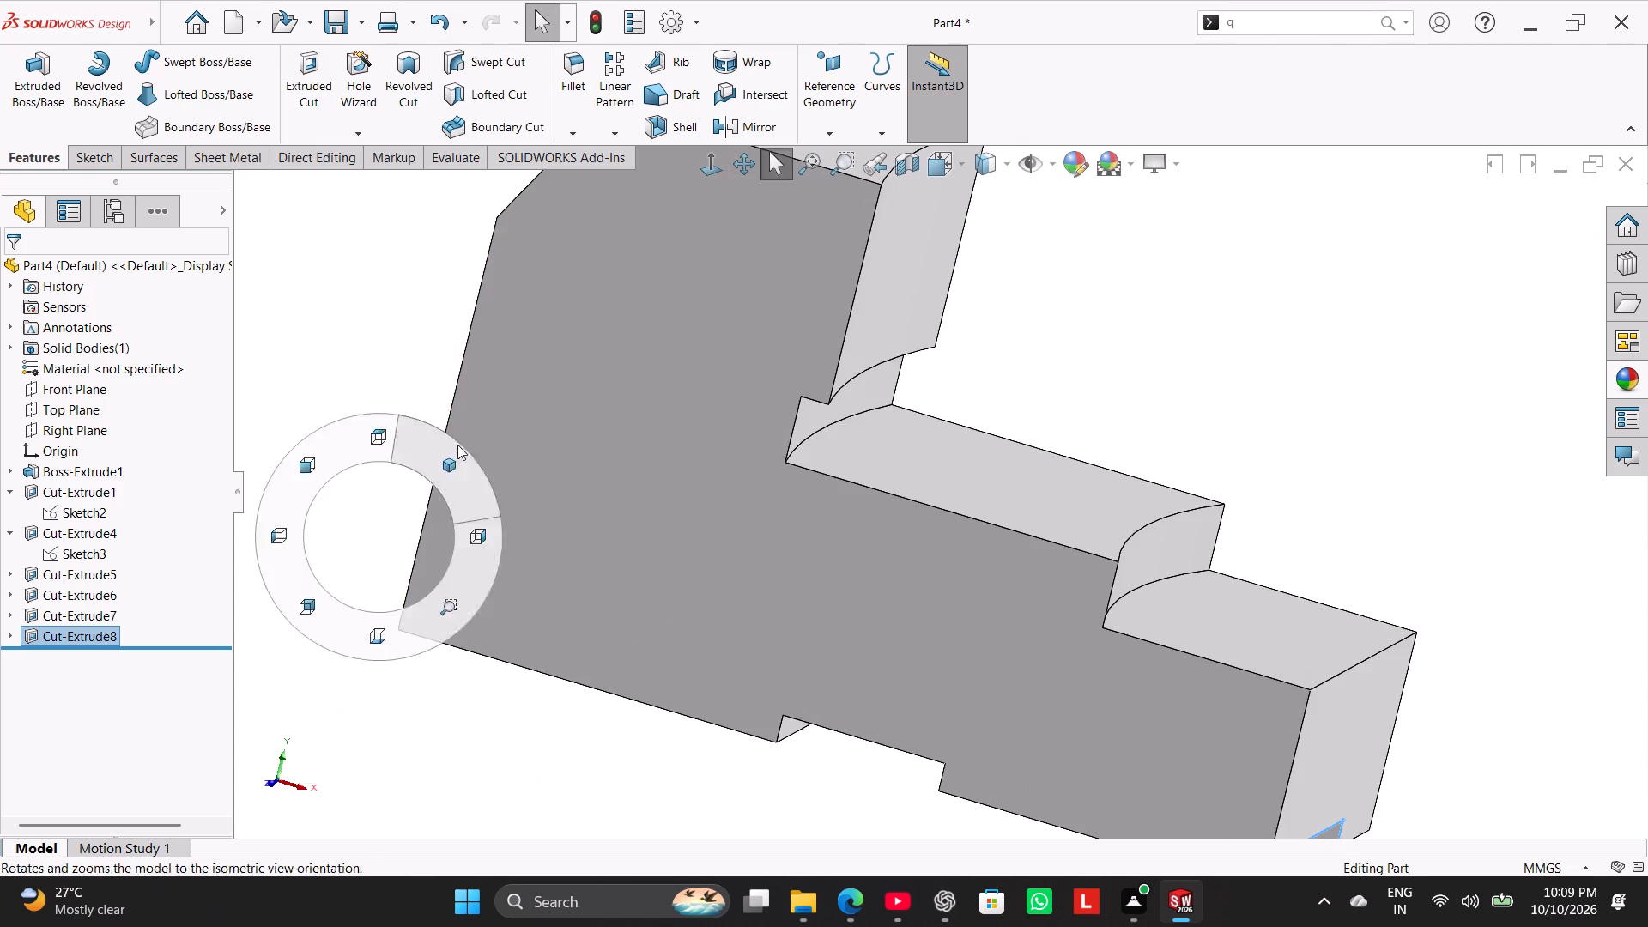
pyautogui.moveTo(457, 445); pyautogui.dragTo(539, 385, button='right')
pyautogui.click(368, 499)
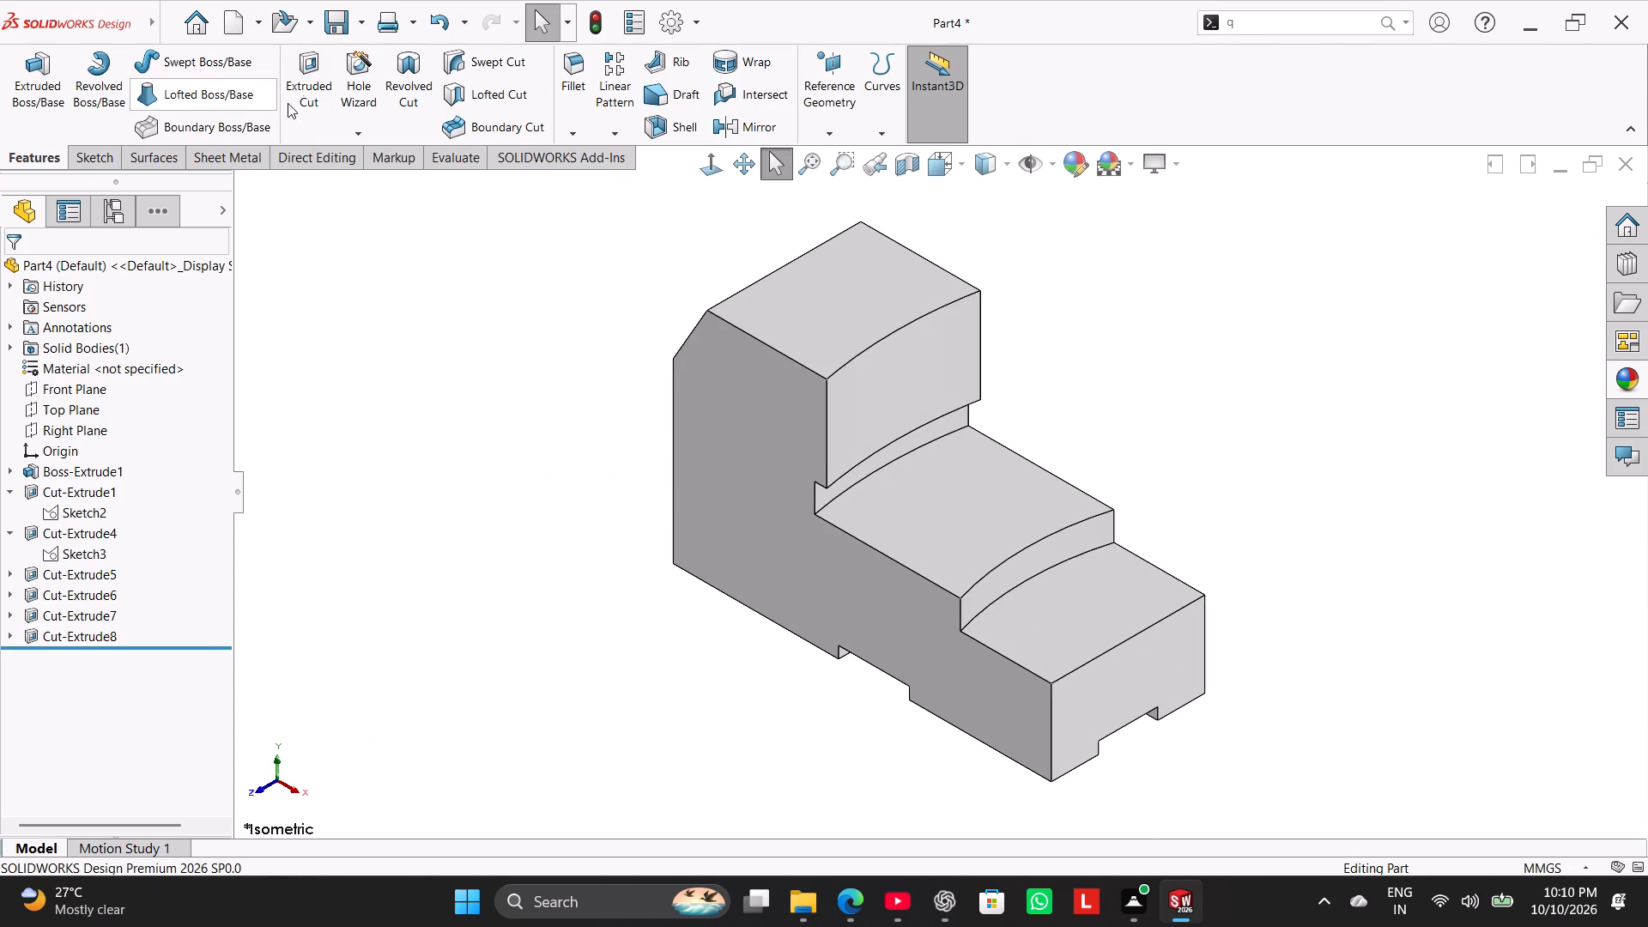
pyautogui.click(353, 70)
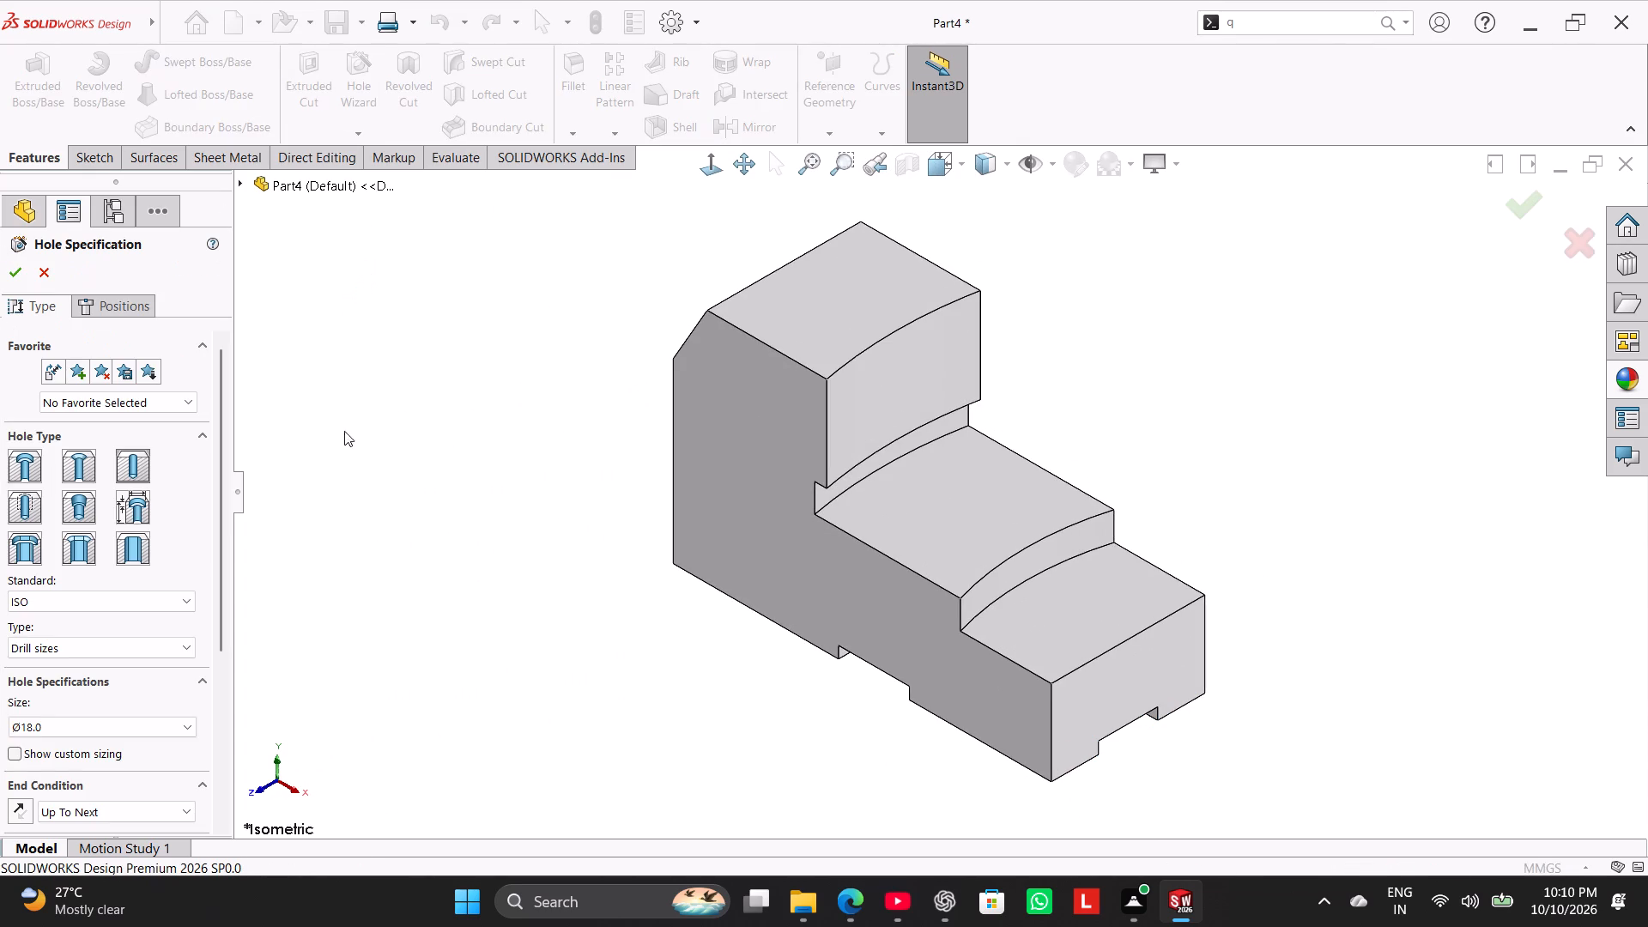
pyautogui.click(142, 494)
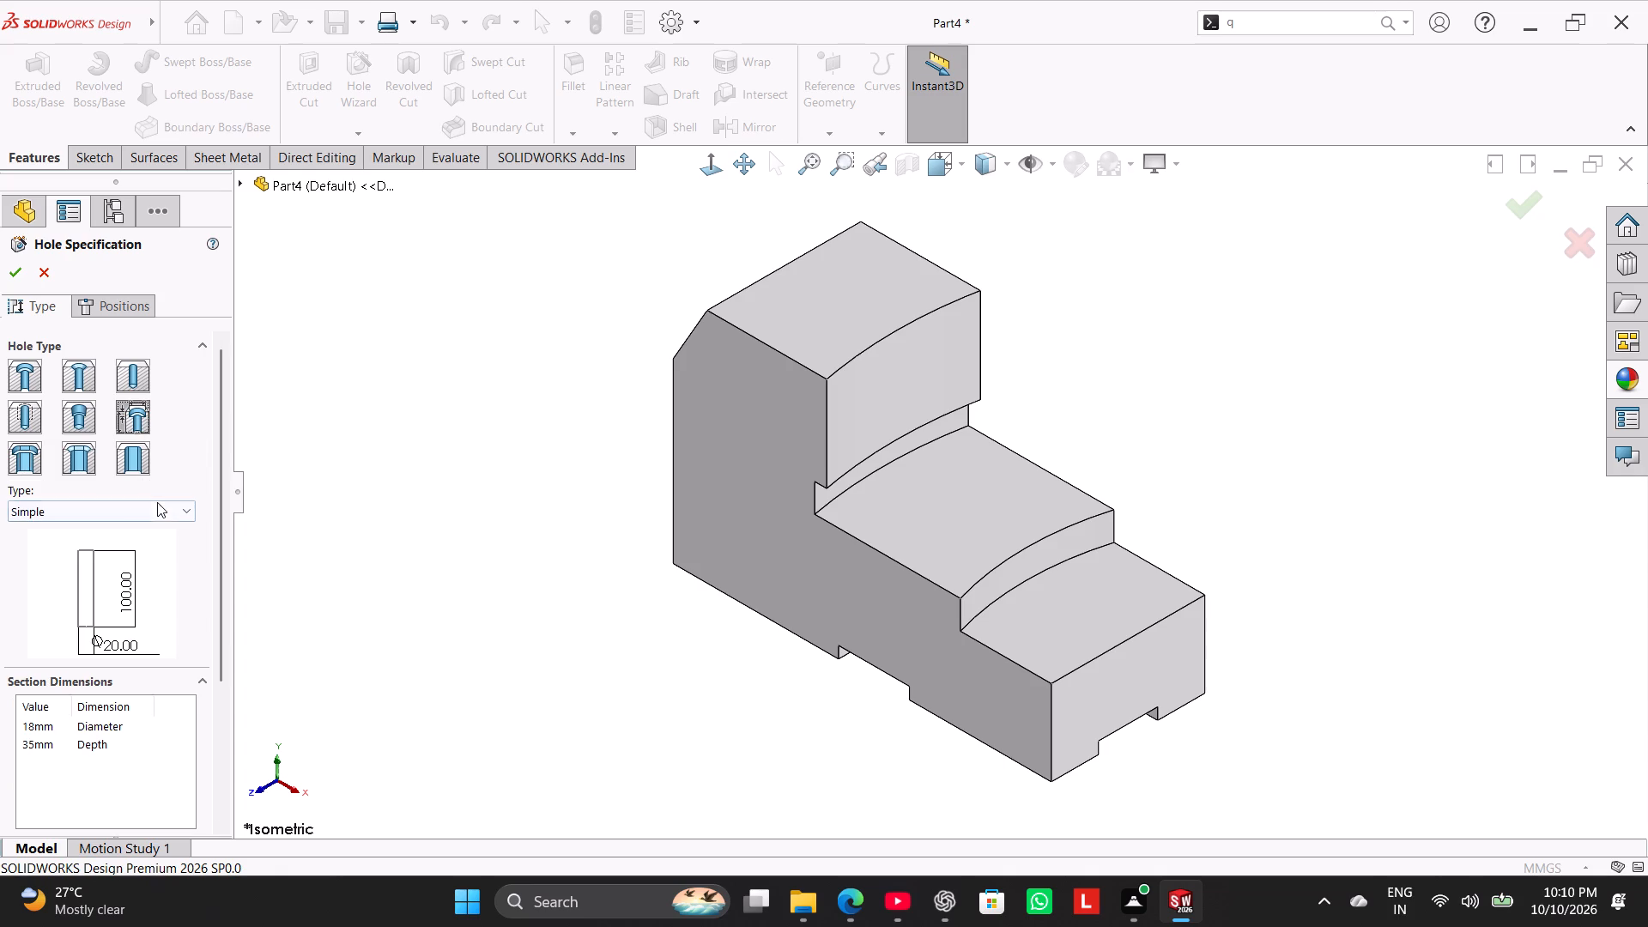
pyautogui.click(157, 504)
pyautogui.click(109, 631)
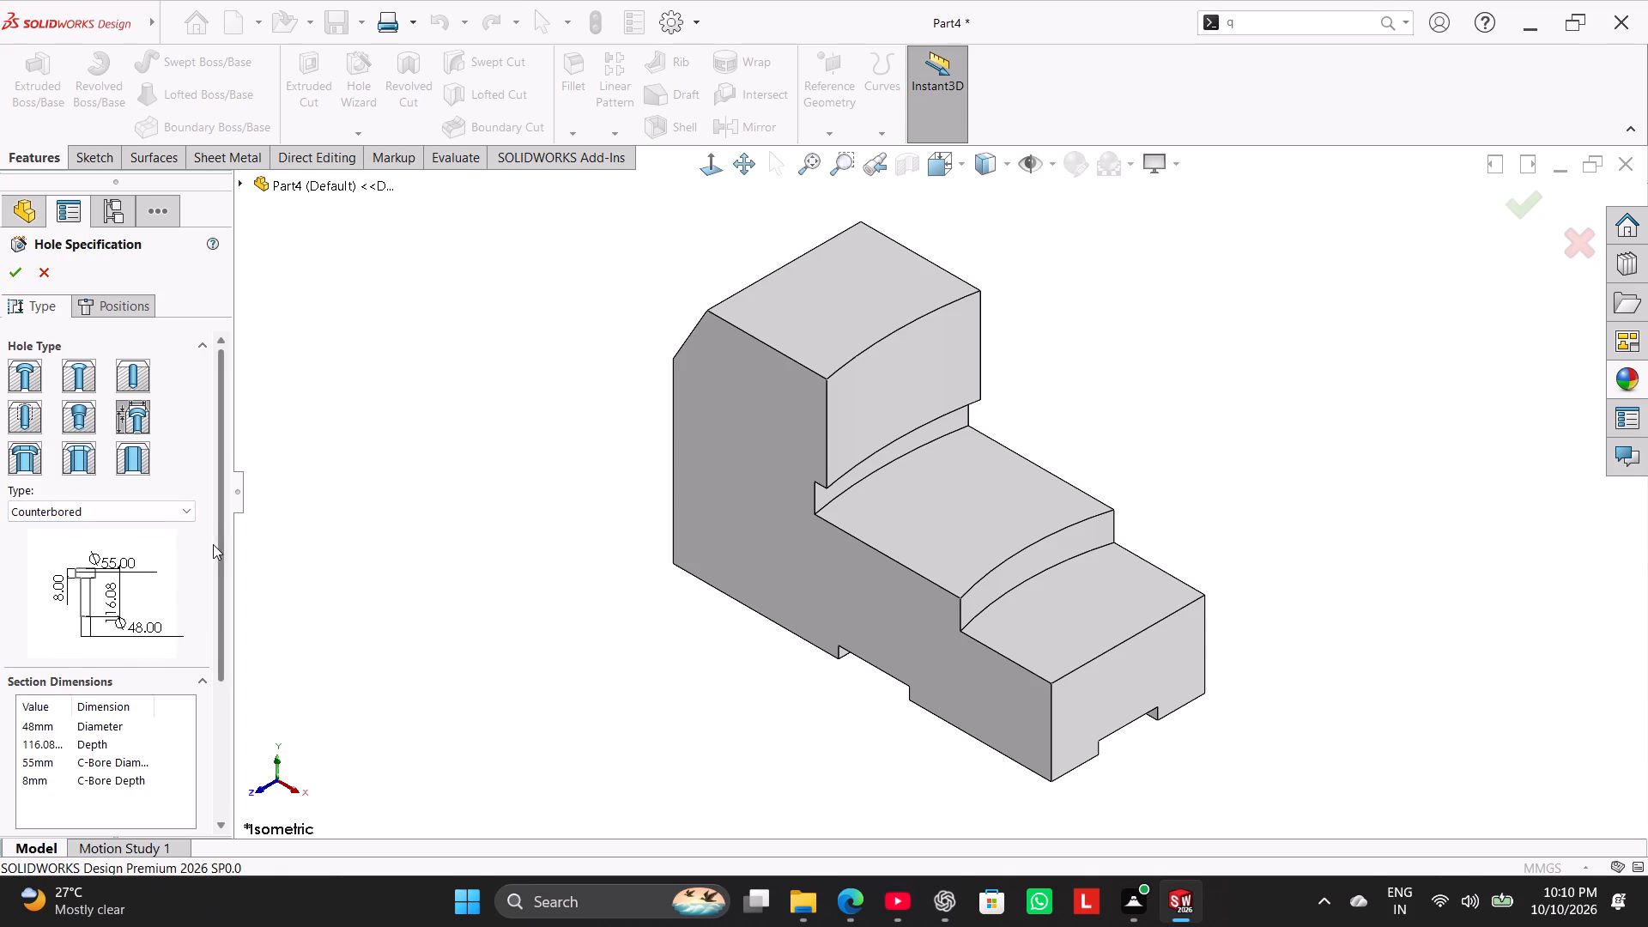
pyautogui.moveTo(213, 544); pyautogui.dragTo(199, 645)
pyautogui.doubleClick(46, 609)
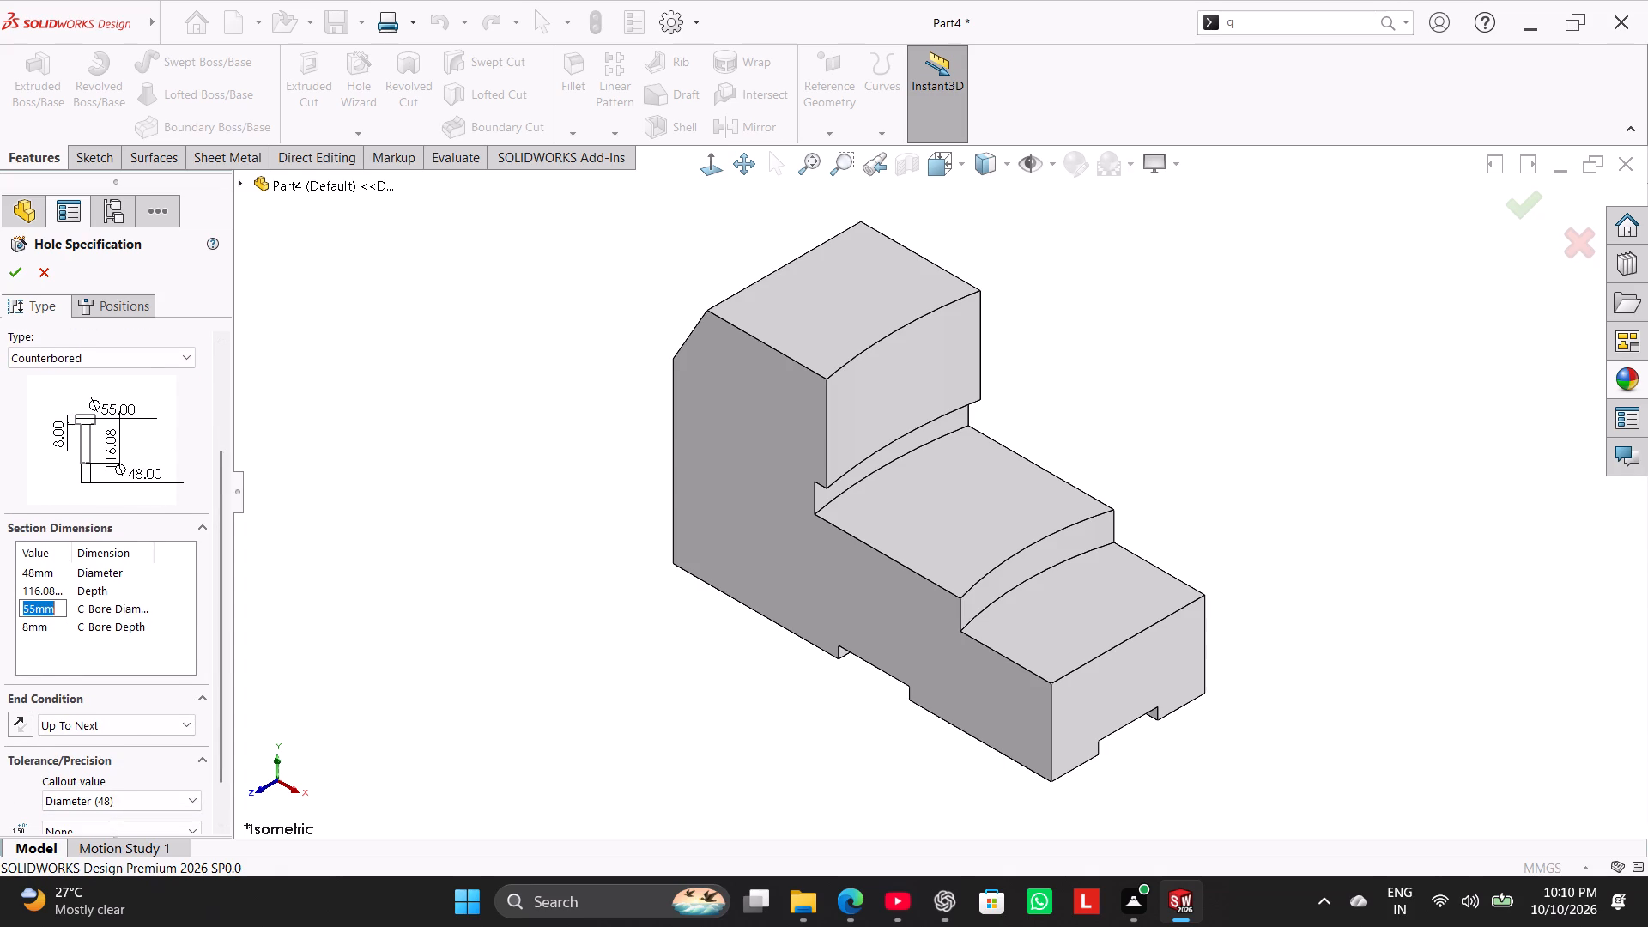
pyautogui.write('20')
pyautogui.press('Return')
pyautogui.doubleClick(43, 572)
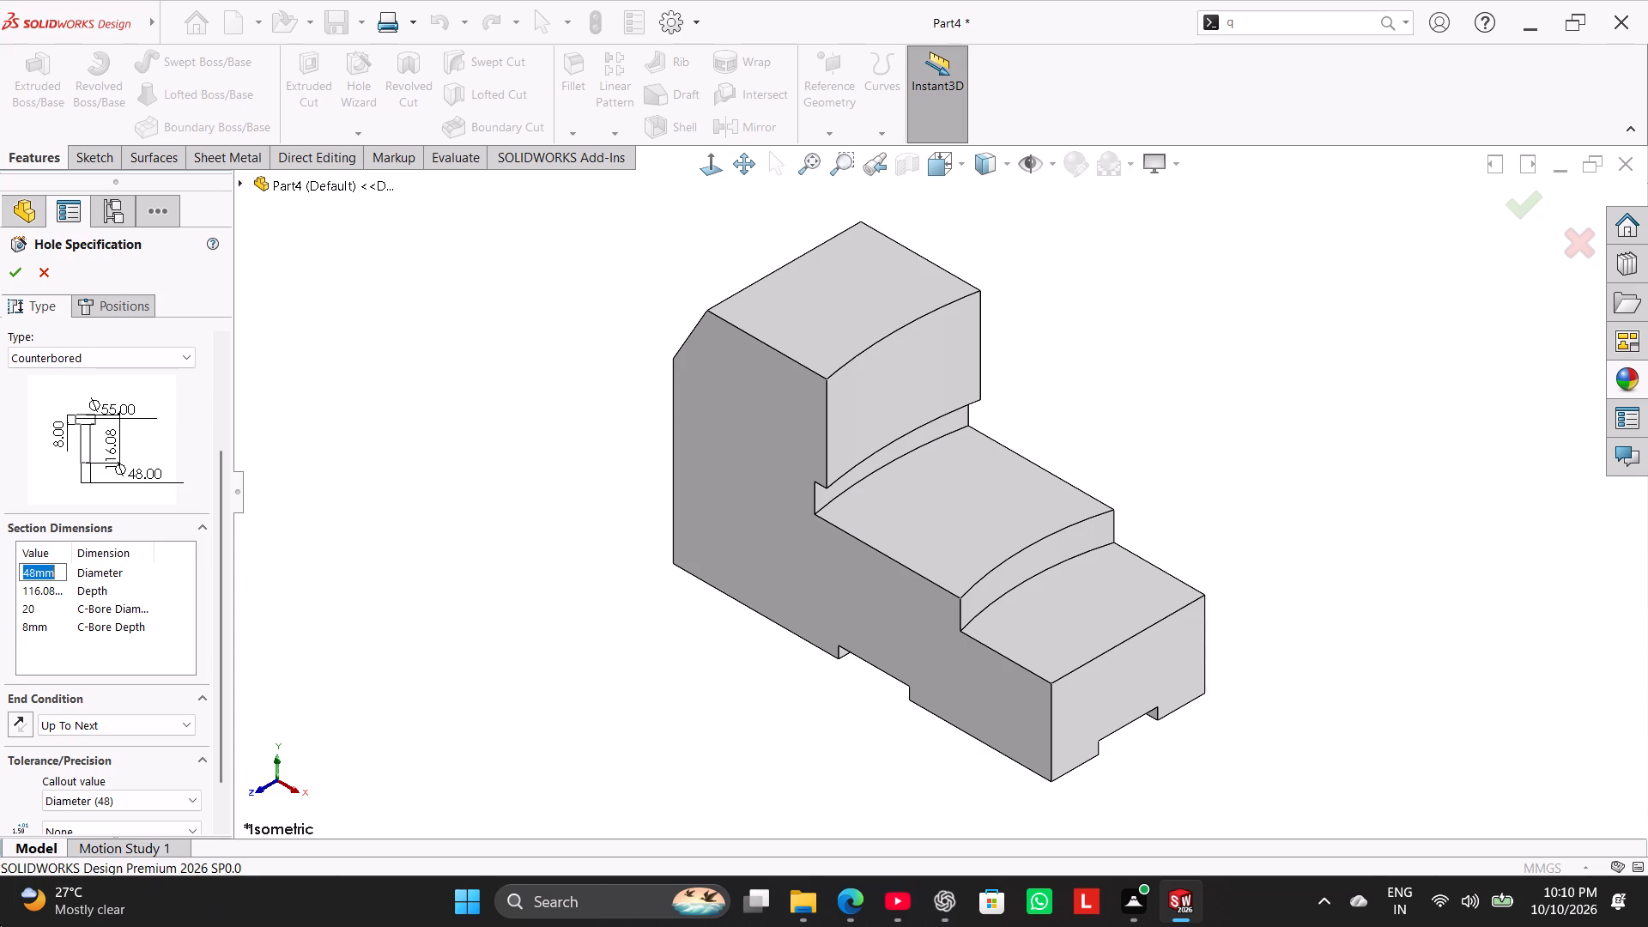
pyautogui.press('9')
pyautogui.press('Return')
pyautogui.doubleClick(45, 625)
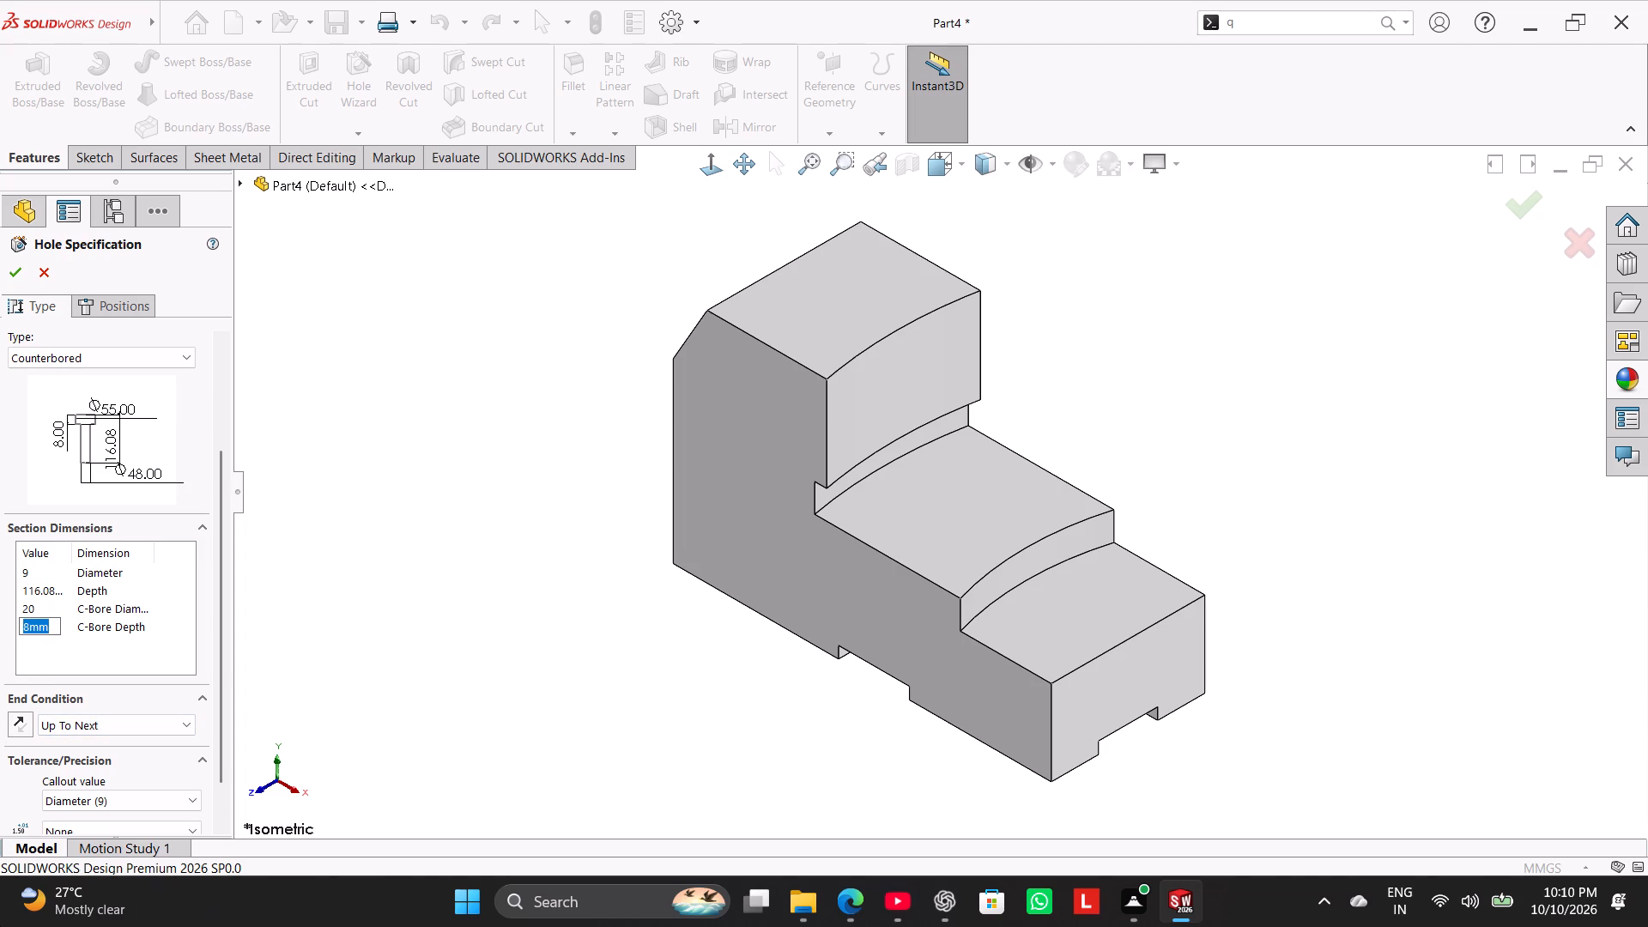
pyautogui.press('8')
pyautogui.press('Return')
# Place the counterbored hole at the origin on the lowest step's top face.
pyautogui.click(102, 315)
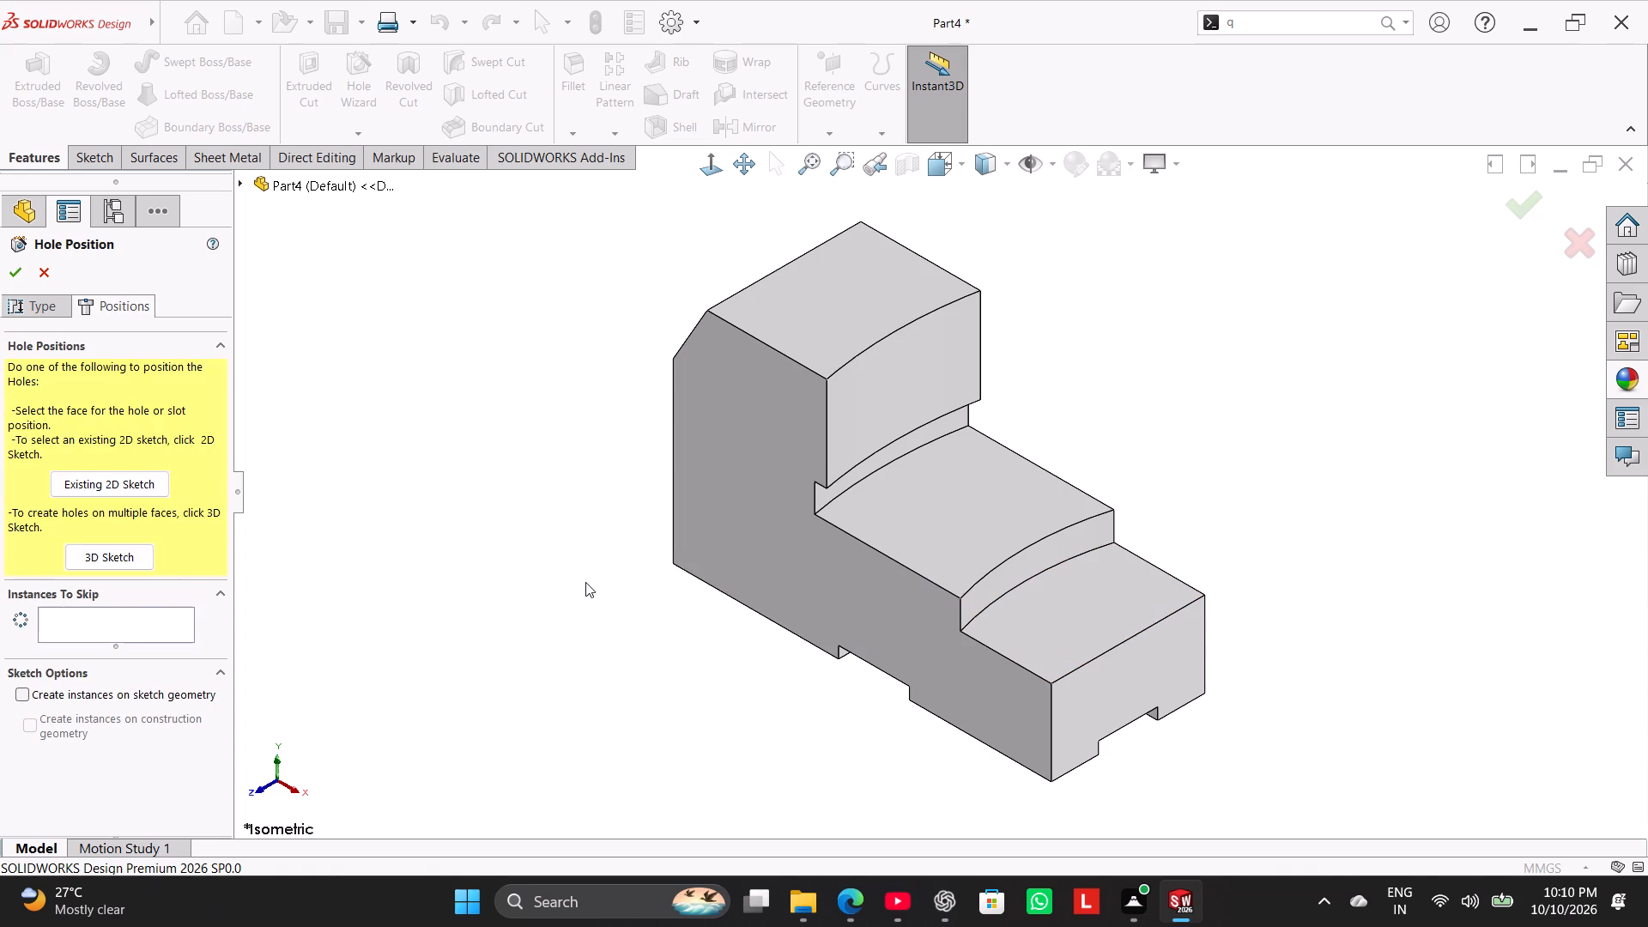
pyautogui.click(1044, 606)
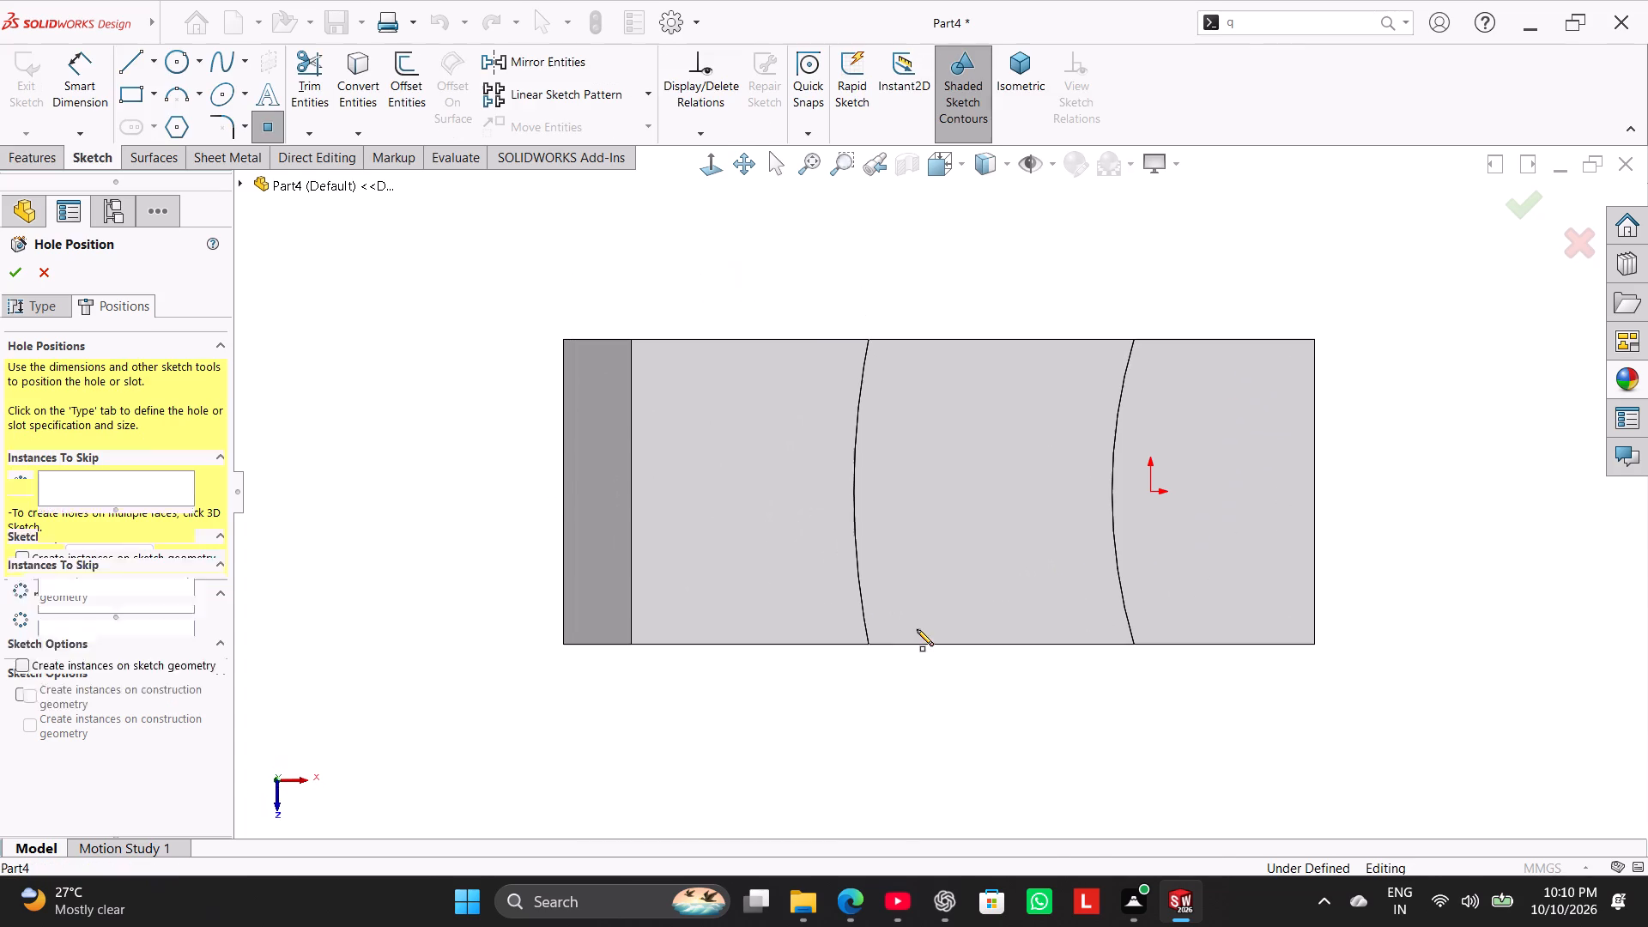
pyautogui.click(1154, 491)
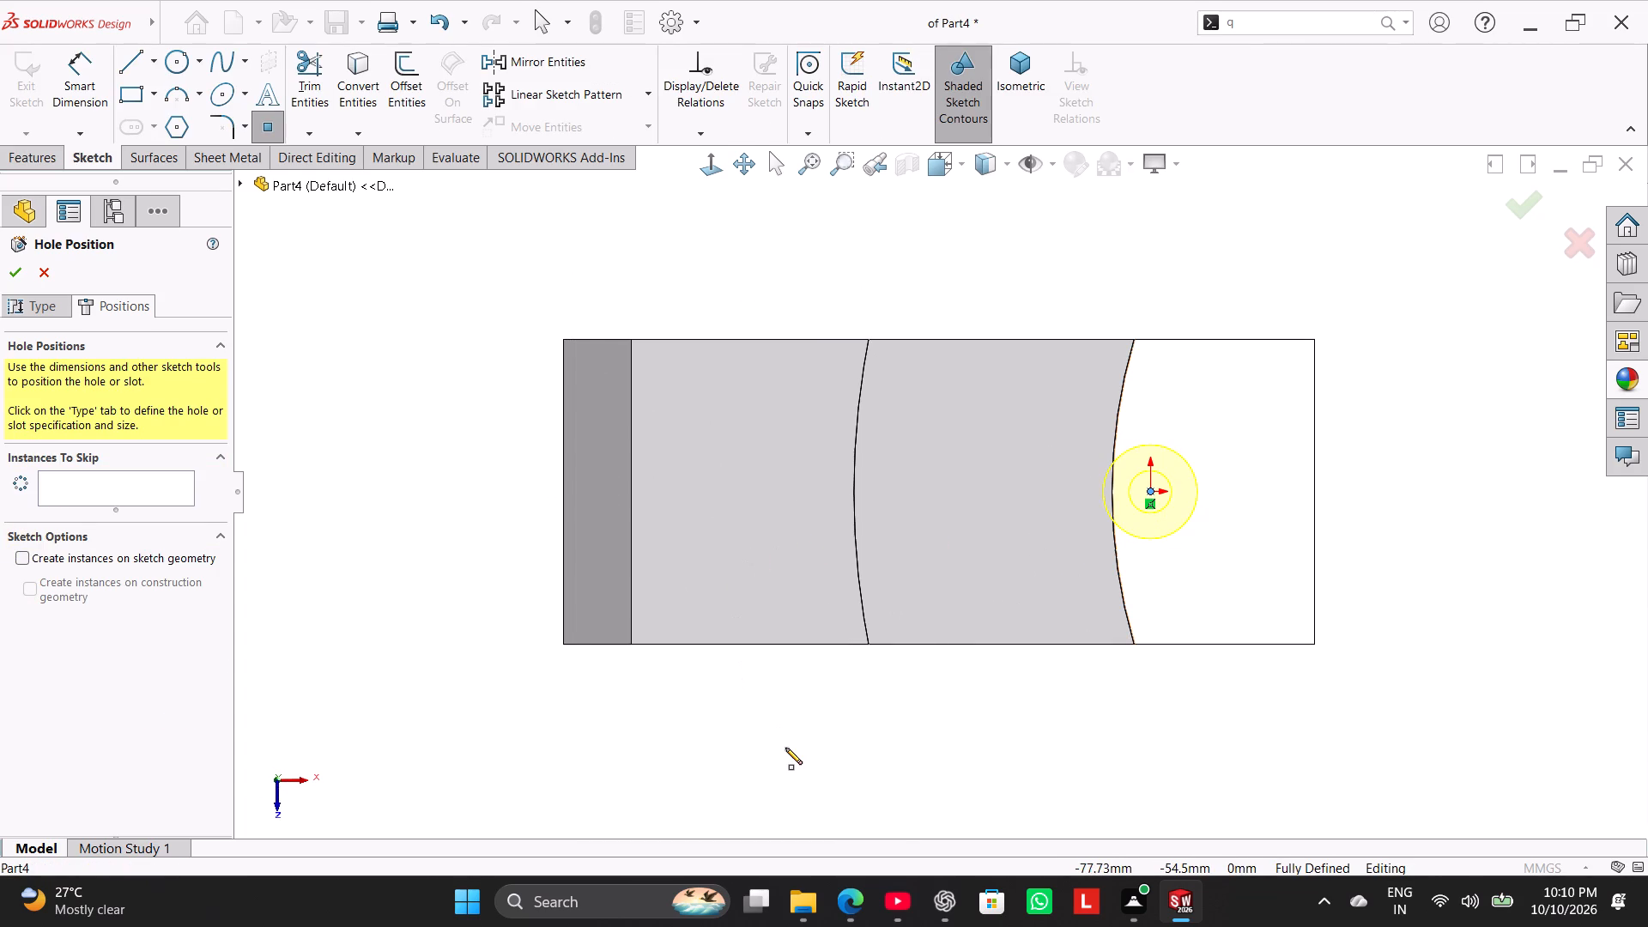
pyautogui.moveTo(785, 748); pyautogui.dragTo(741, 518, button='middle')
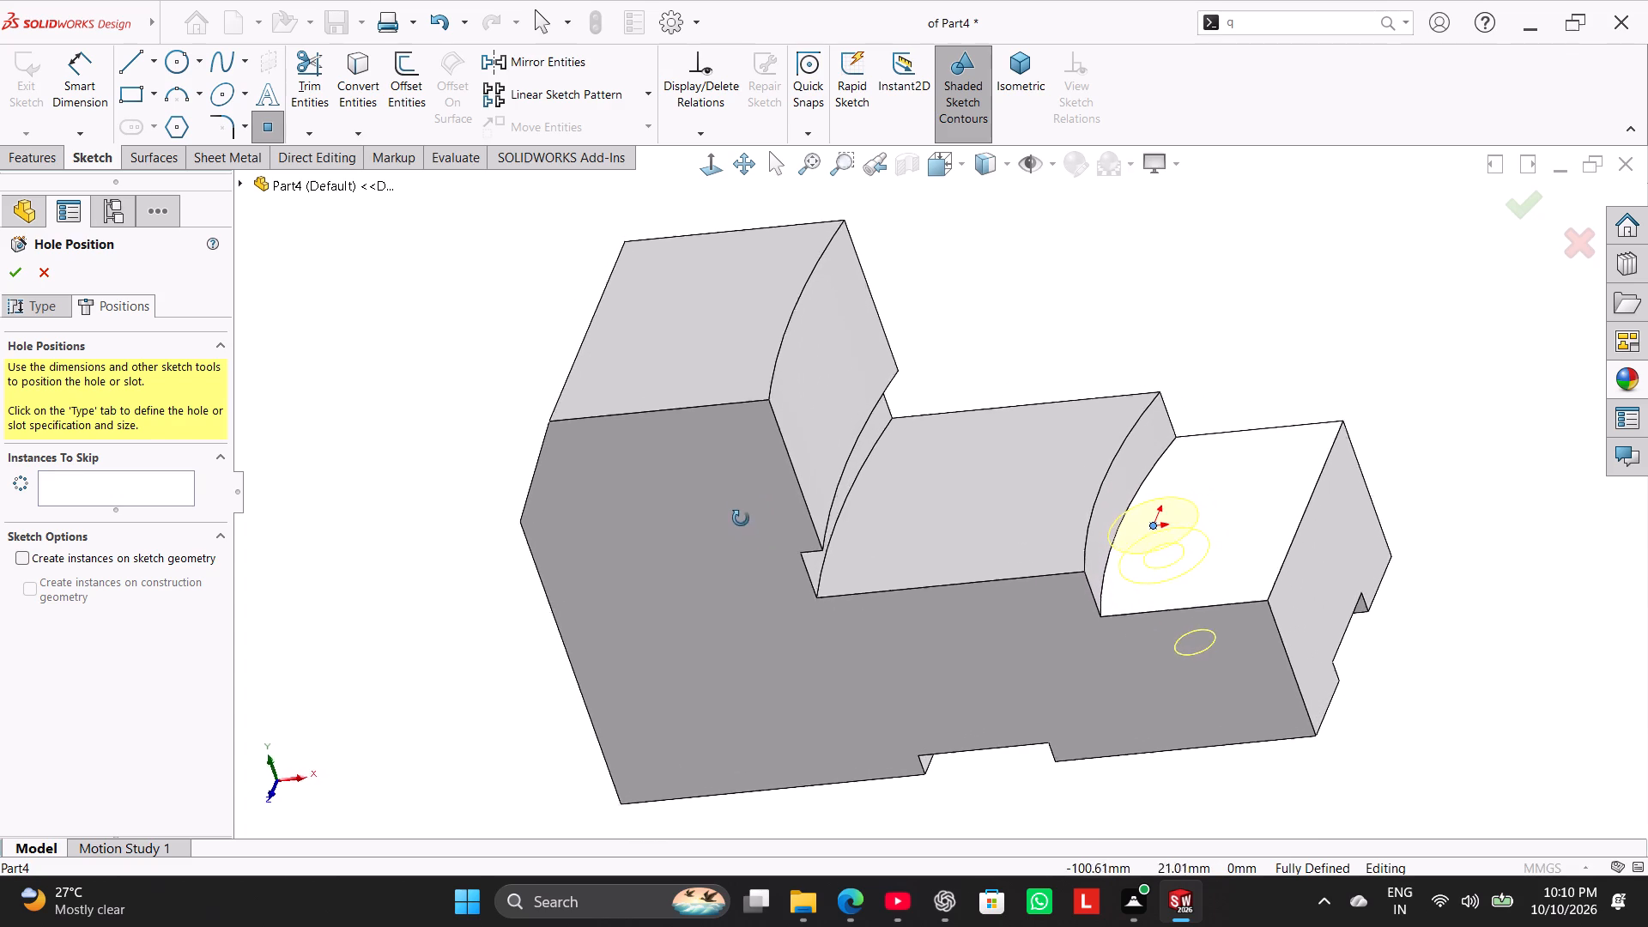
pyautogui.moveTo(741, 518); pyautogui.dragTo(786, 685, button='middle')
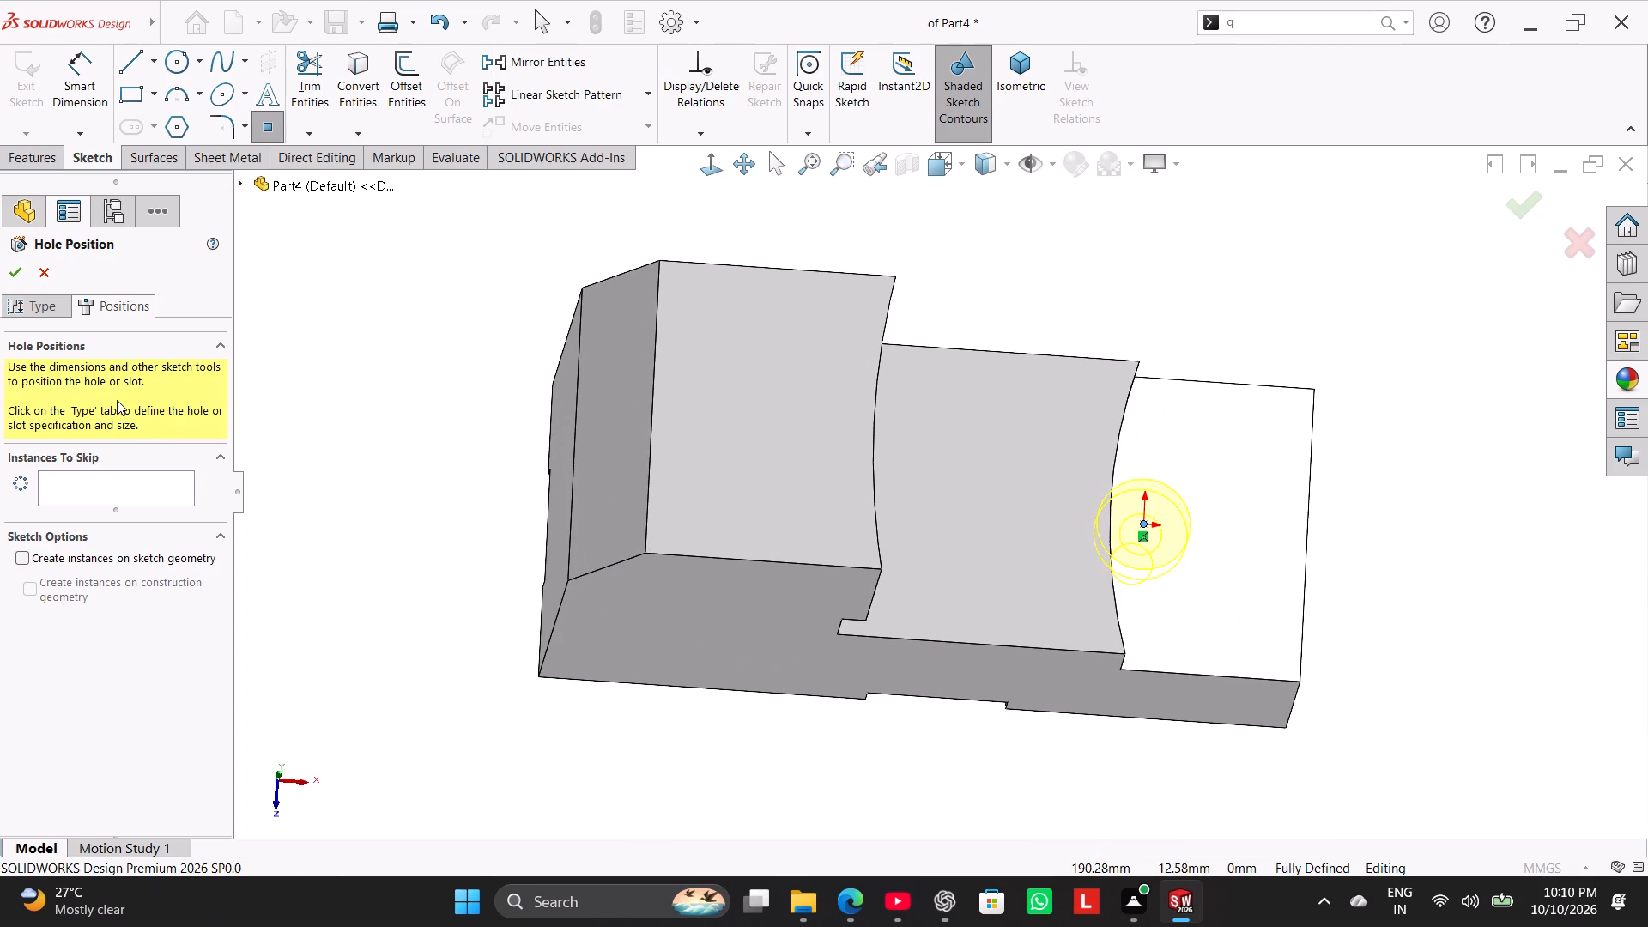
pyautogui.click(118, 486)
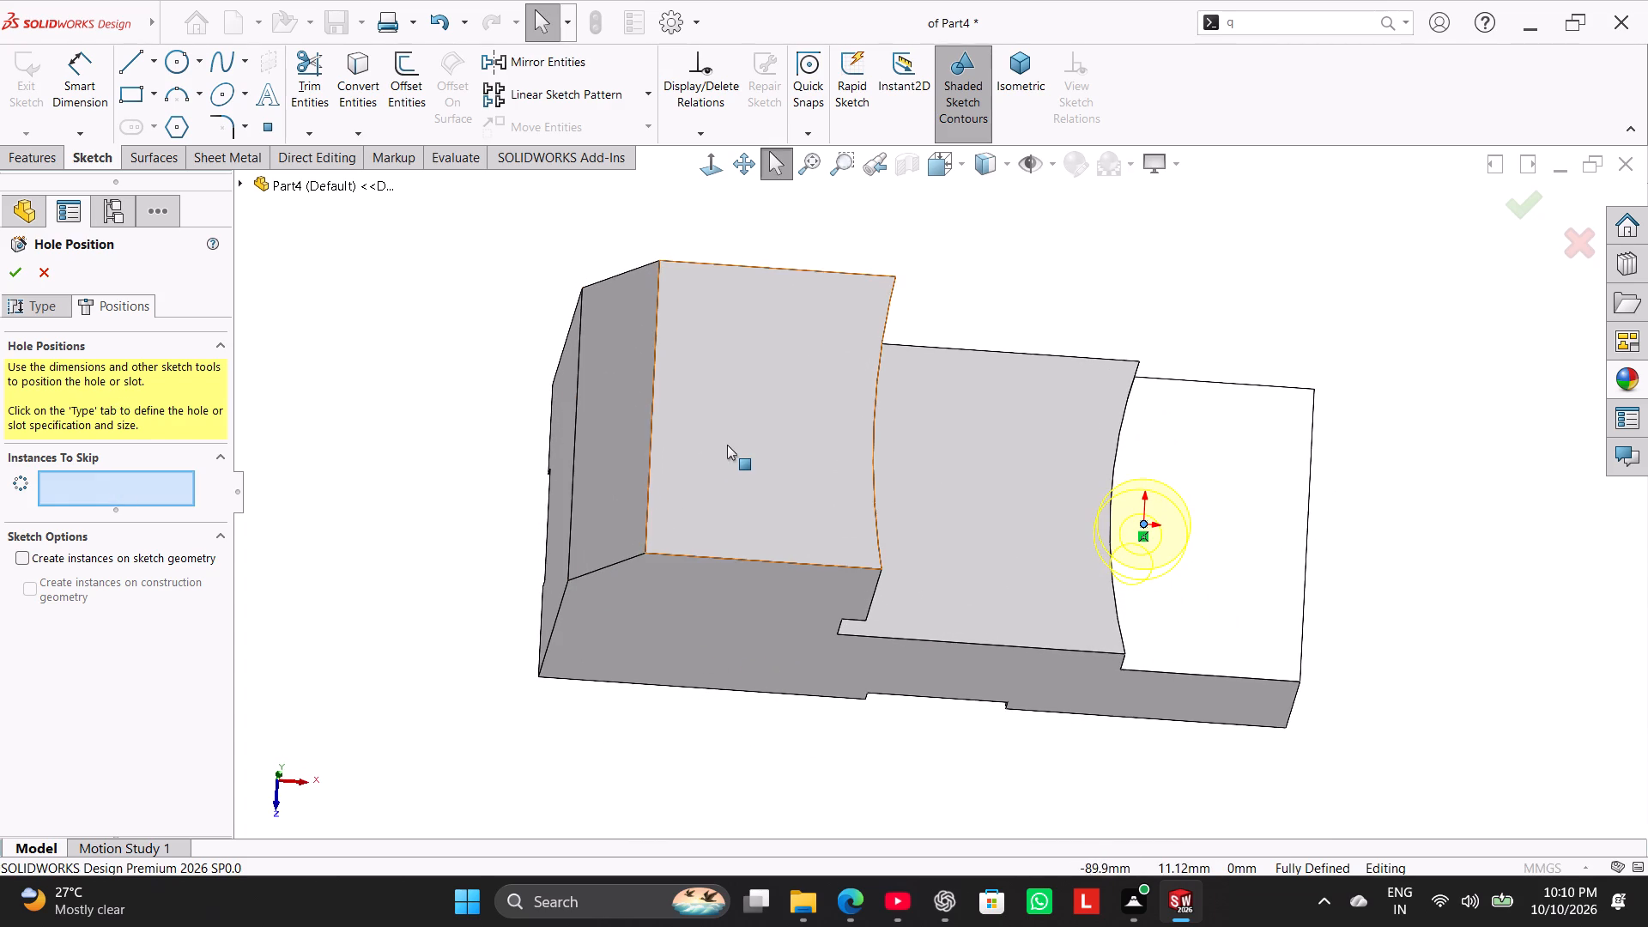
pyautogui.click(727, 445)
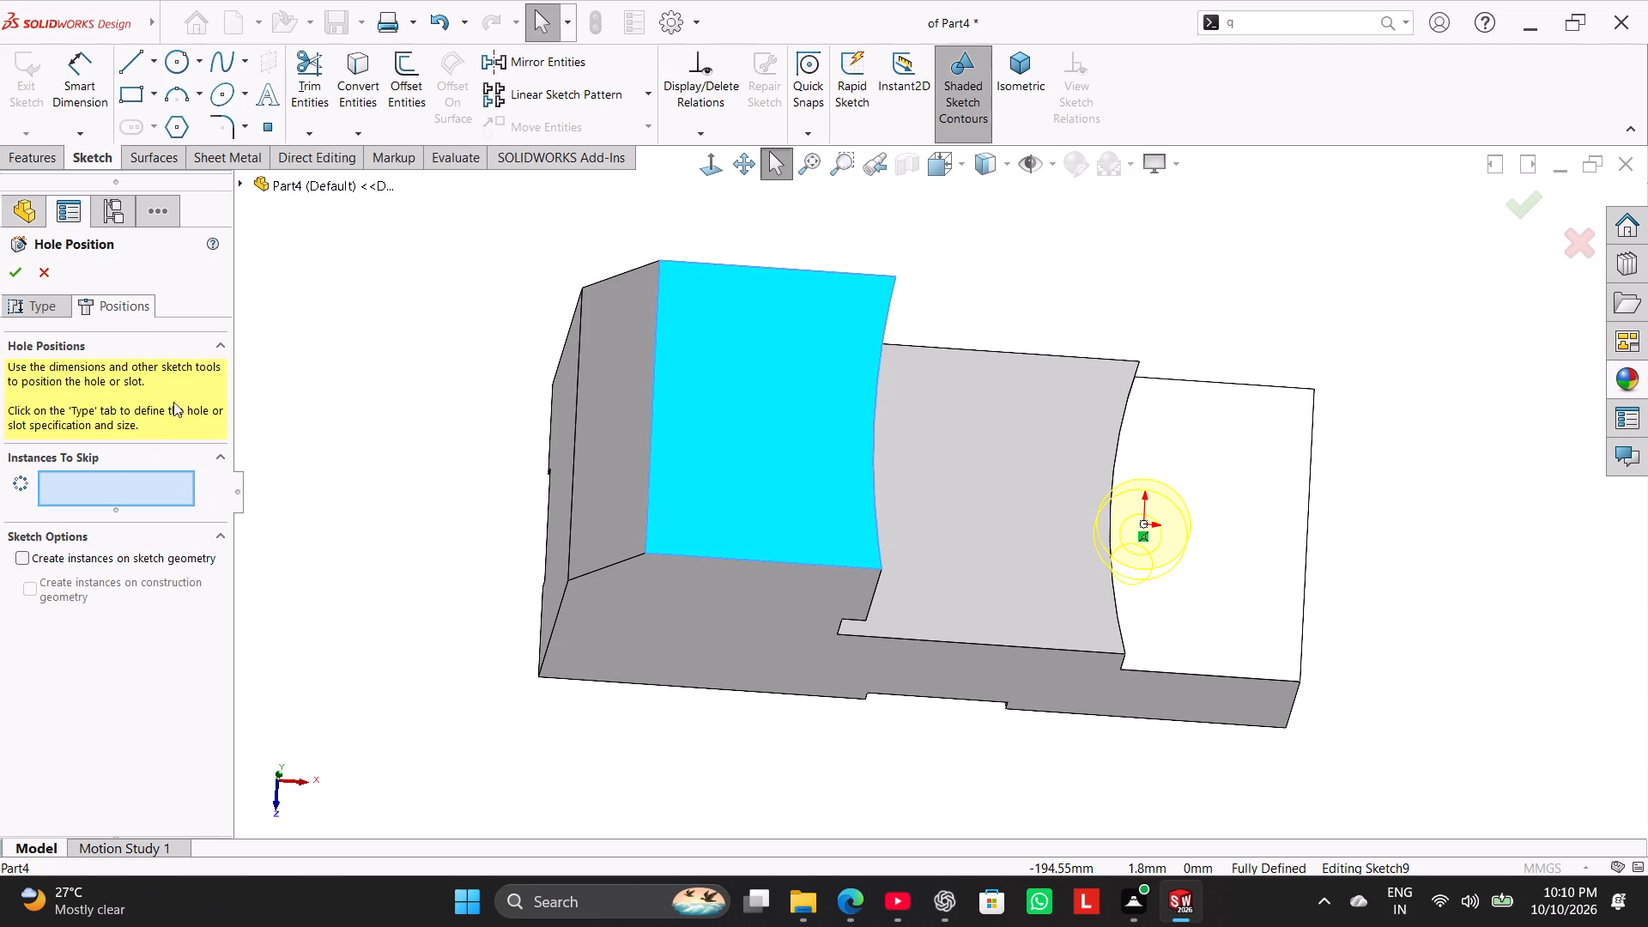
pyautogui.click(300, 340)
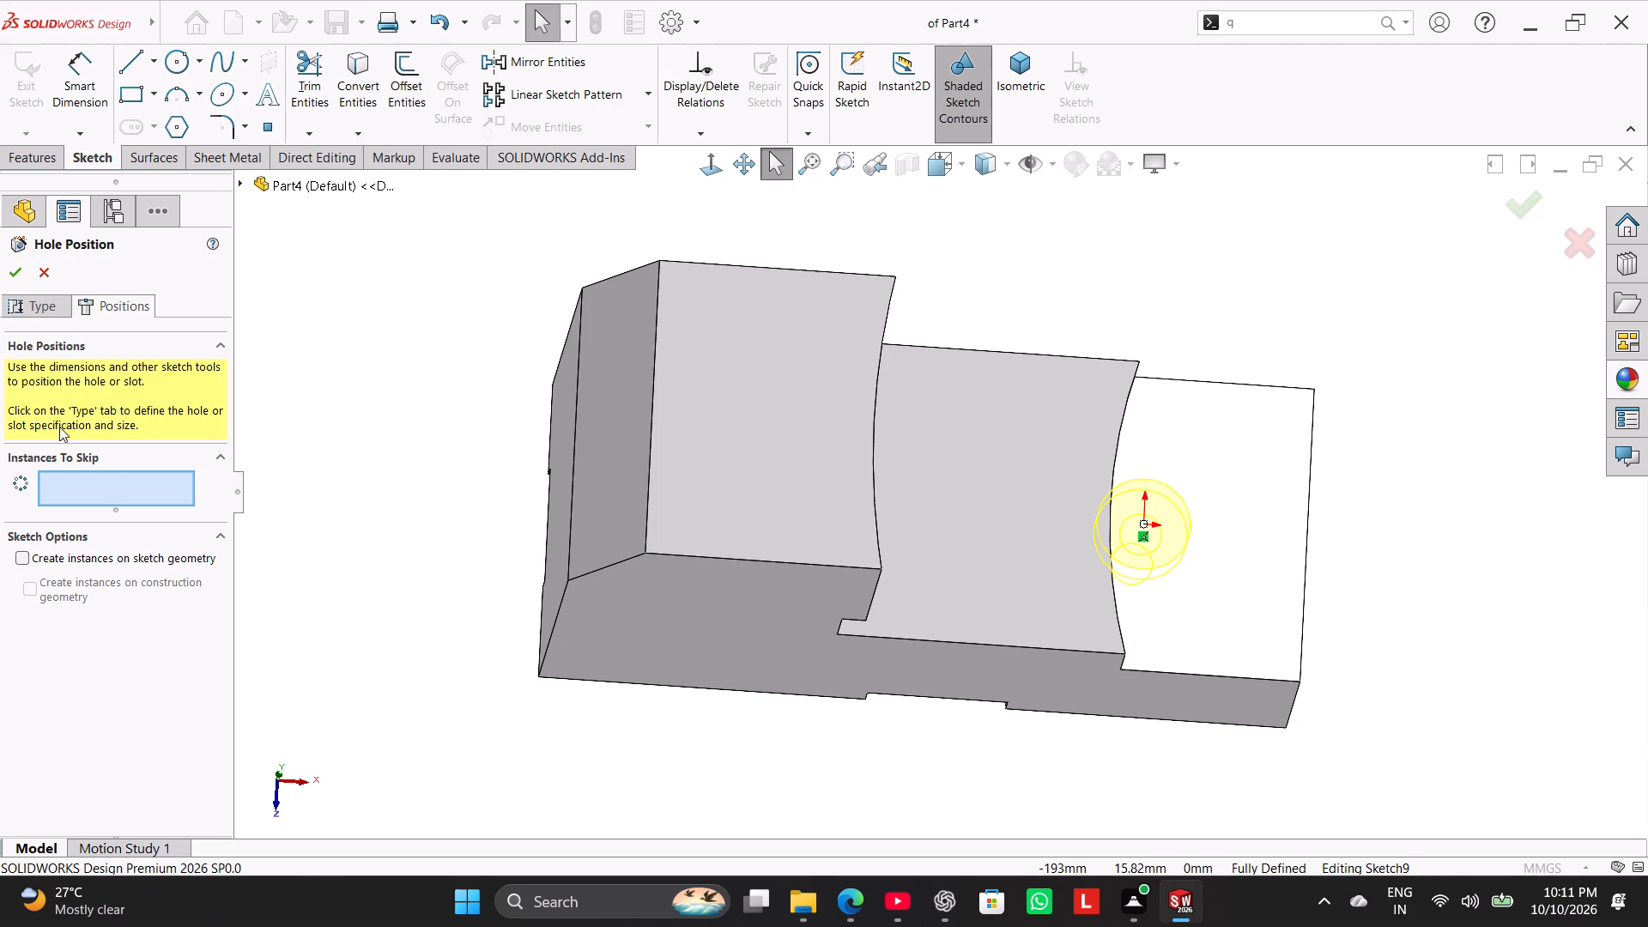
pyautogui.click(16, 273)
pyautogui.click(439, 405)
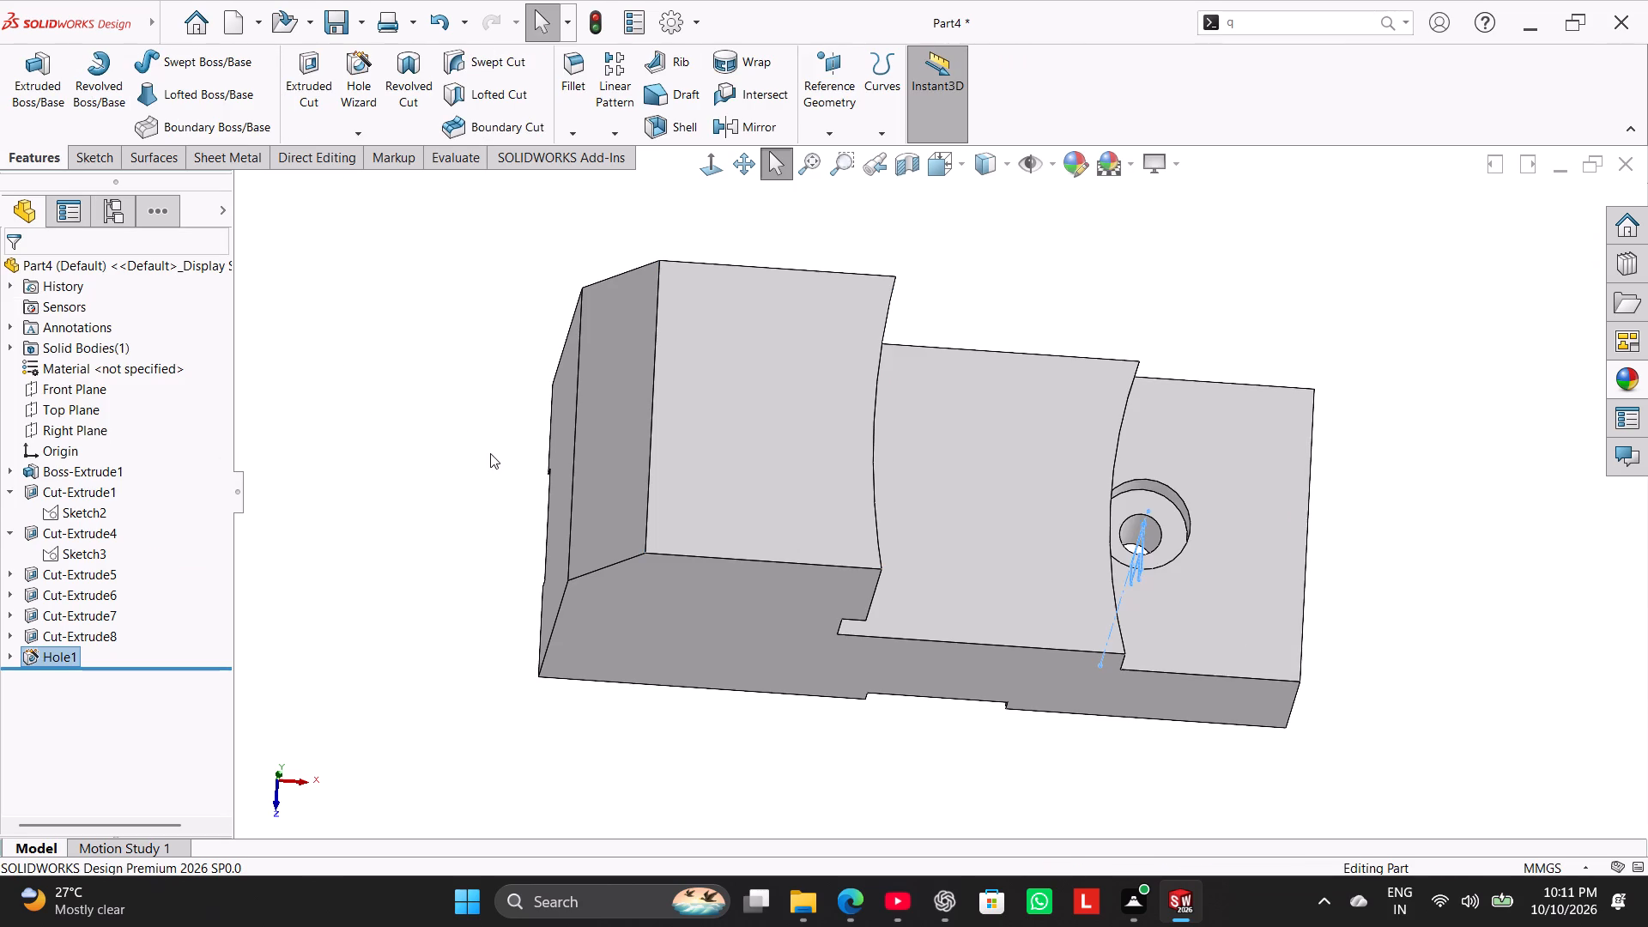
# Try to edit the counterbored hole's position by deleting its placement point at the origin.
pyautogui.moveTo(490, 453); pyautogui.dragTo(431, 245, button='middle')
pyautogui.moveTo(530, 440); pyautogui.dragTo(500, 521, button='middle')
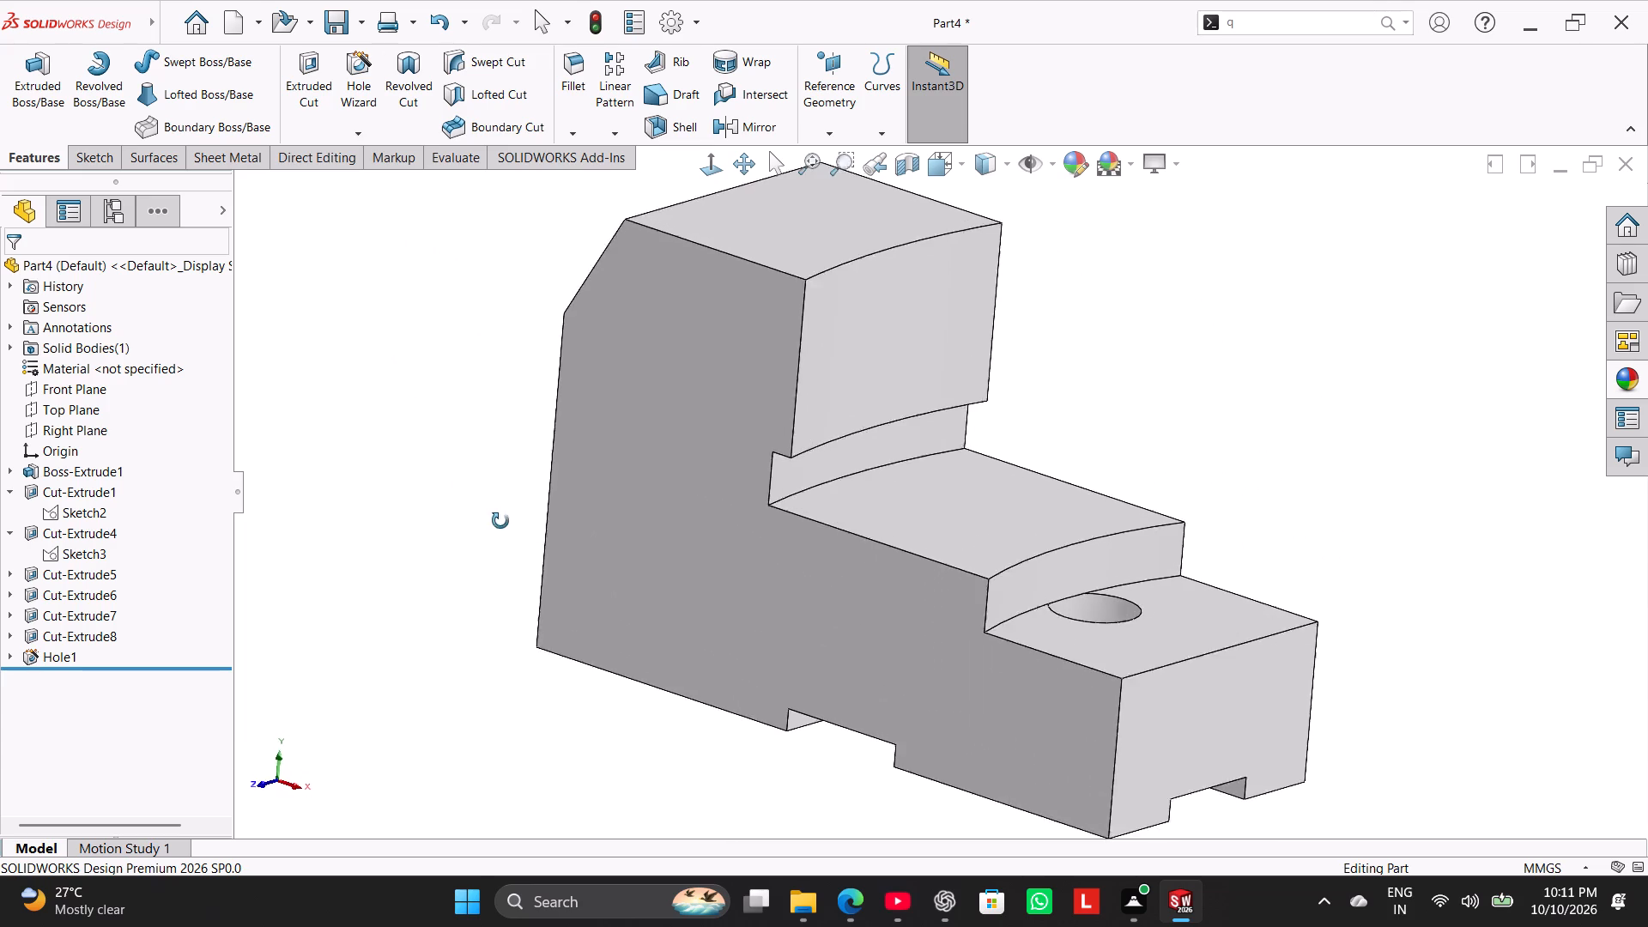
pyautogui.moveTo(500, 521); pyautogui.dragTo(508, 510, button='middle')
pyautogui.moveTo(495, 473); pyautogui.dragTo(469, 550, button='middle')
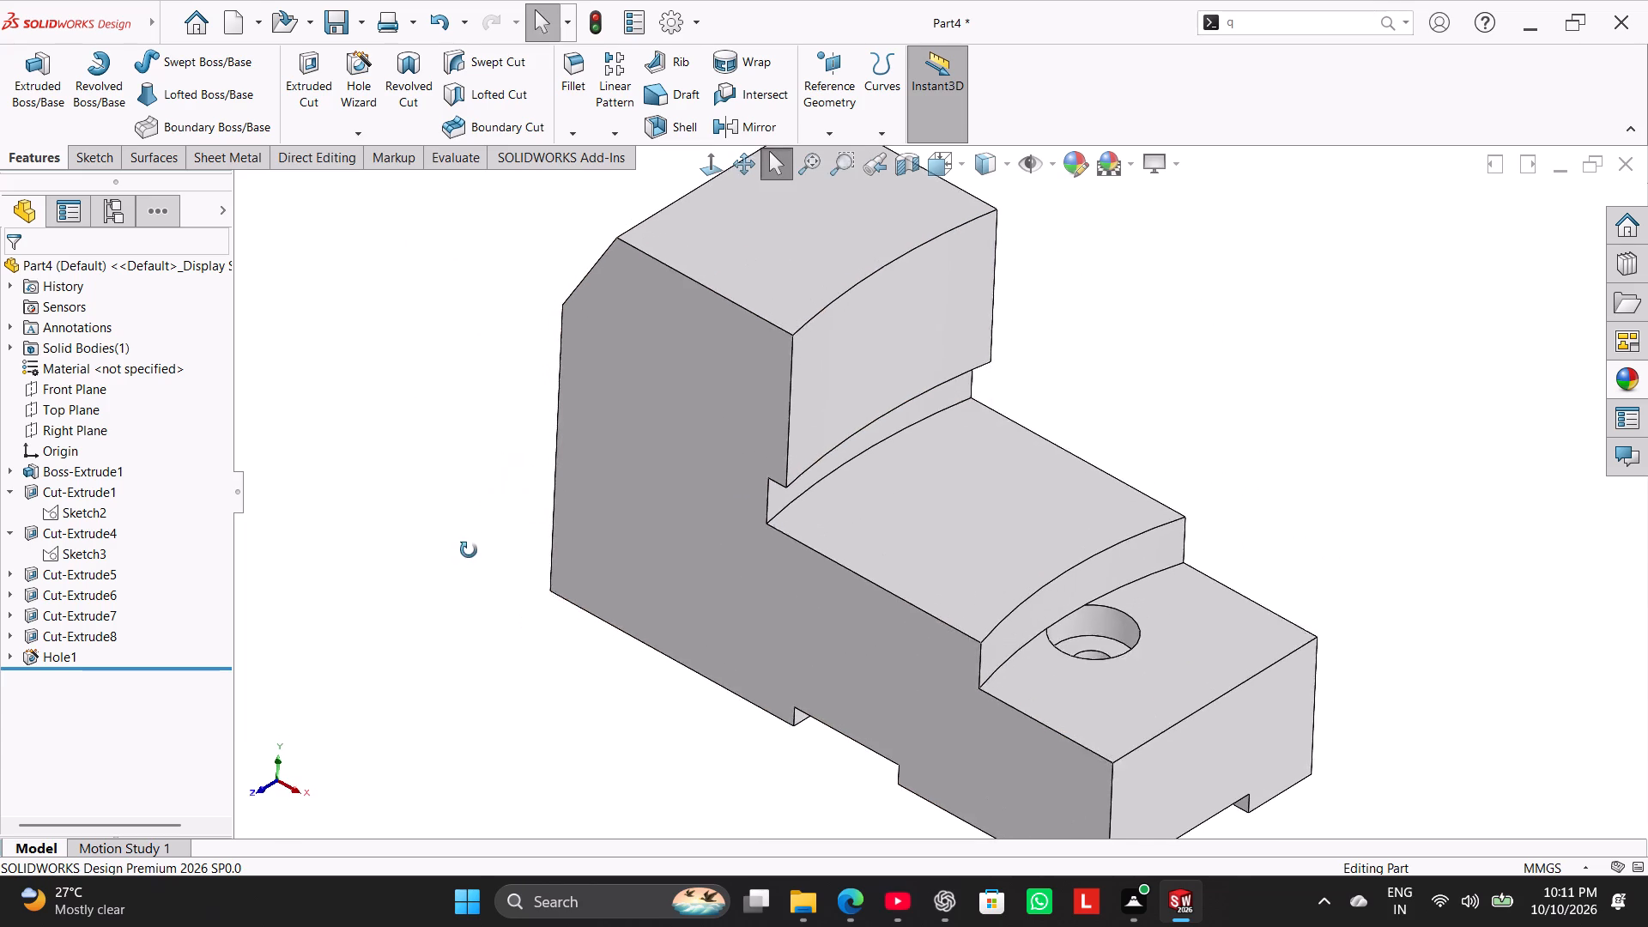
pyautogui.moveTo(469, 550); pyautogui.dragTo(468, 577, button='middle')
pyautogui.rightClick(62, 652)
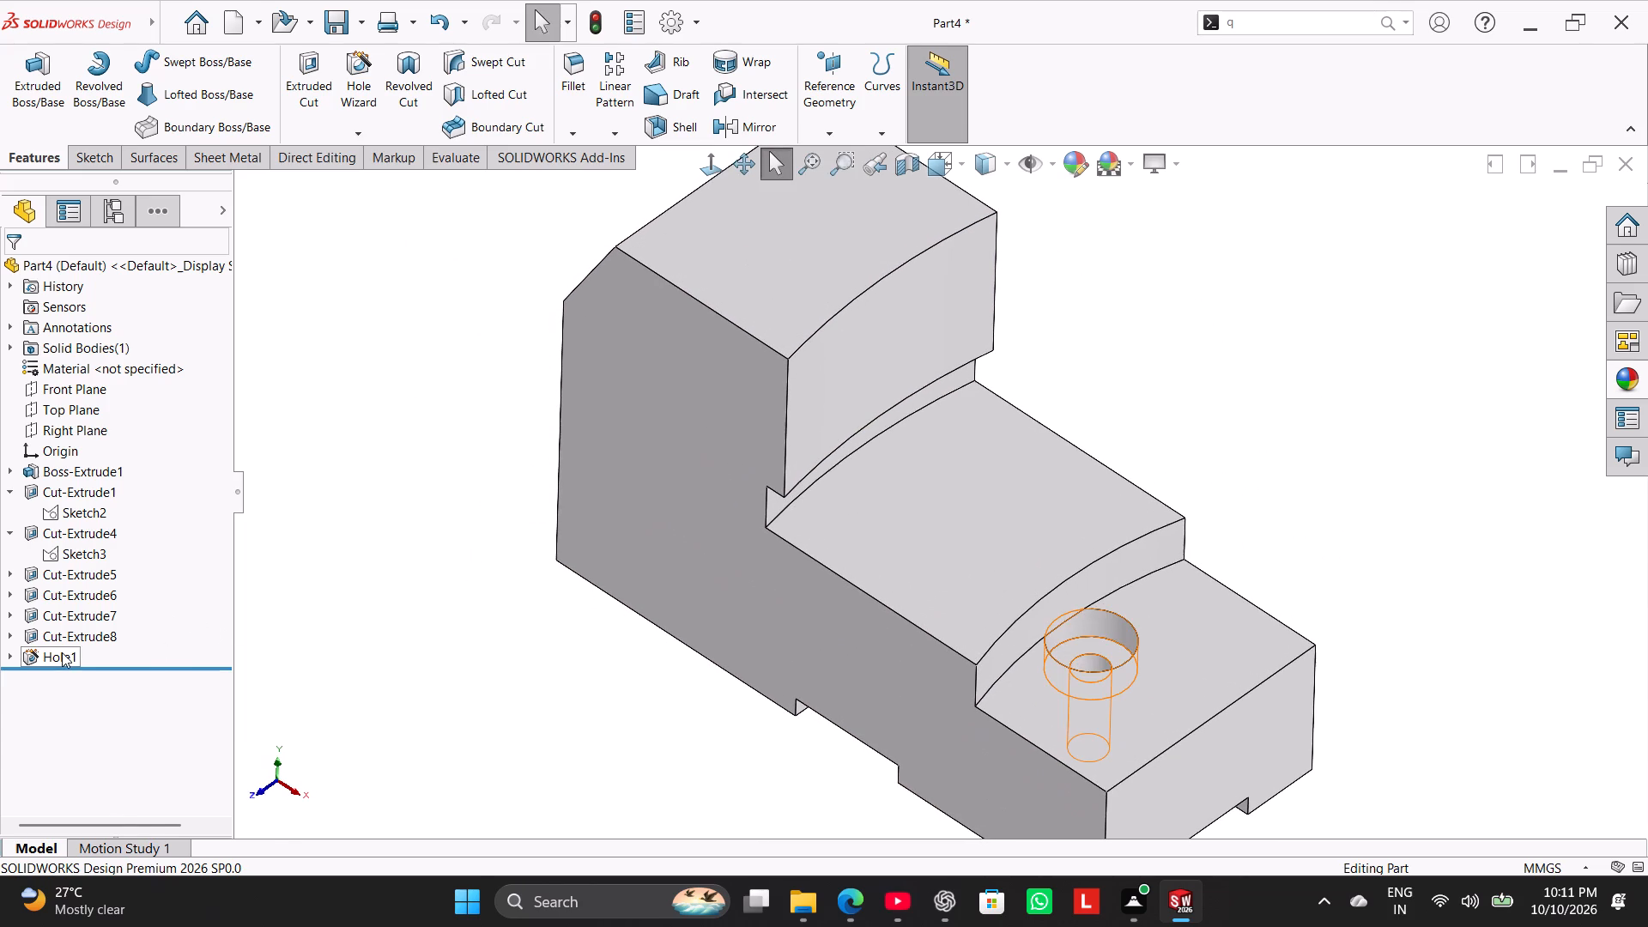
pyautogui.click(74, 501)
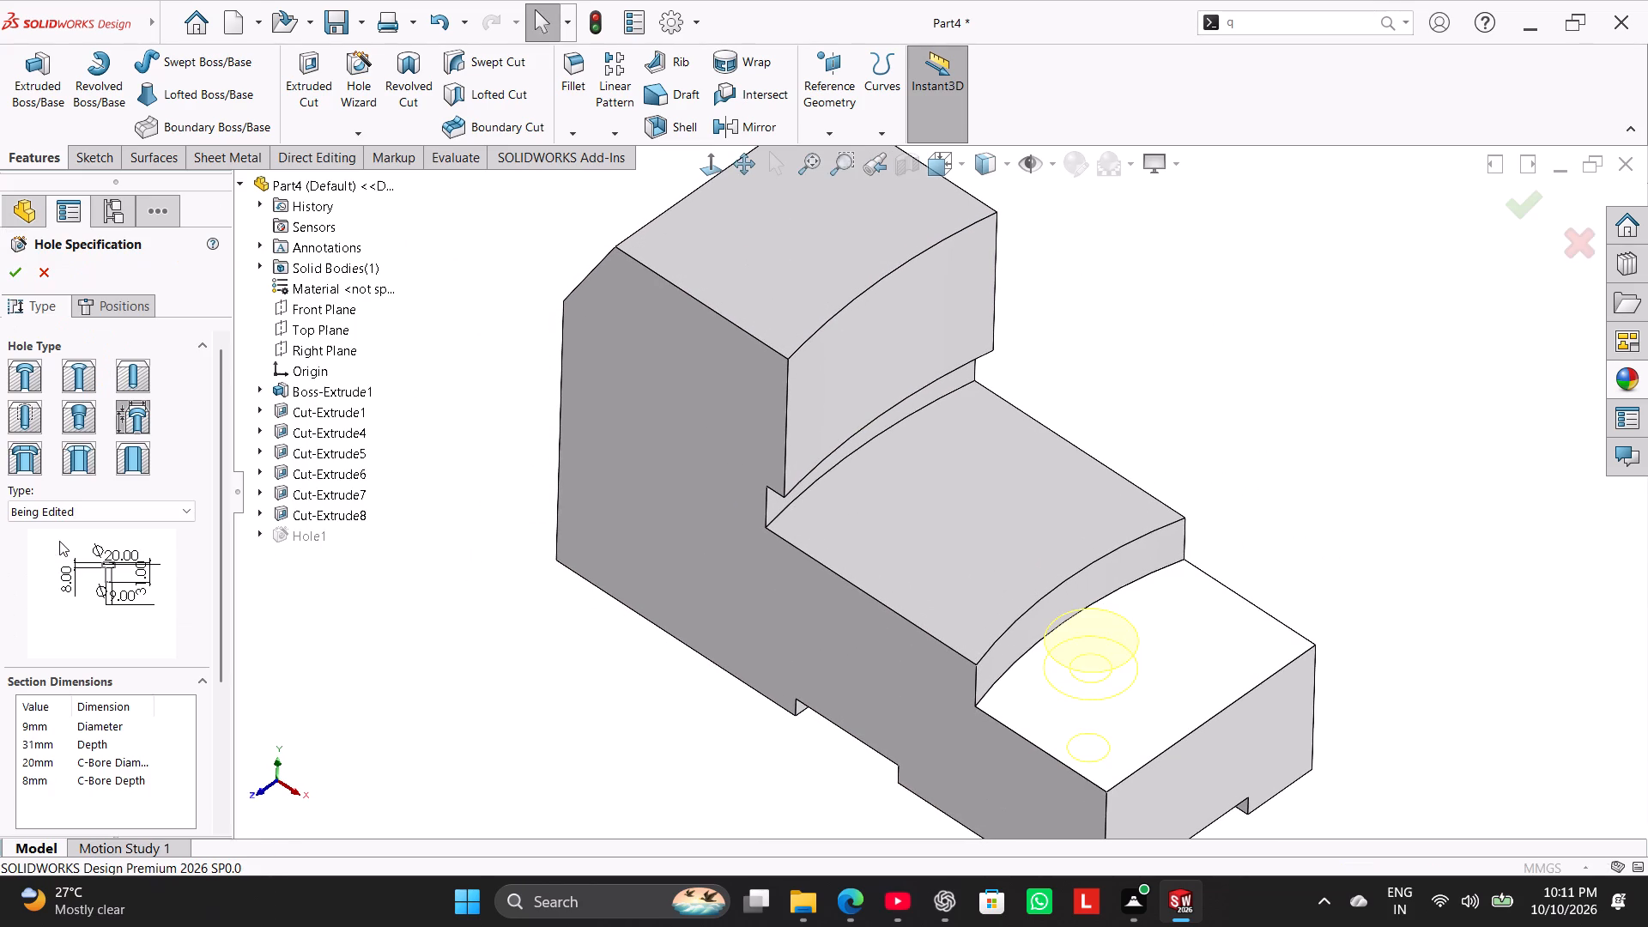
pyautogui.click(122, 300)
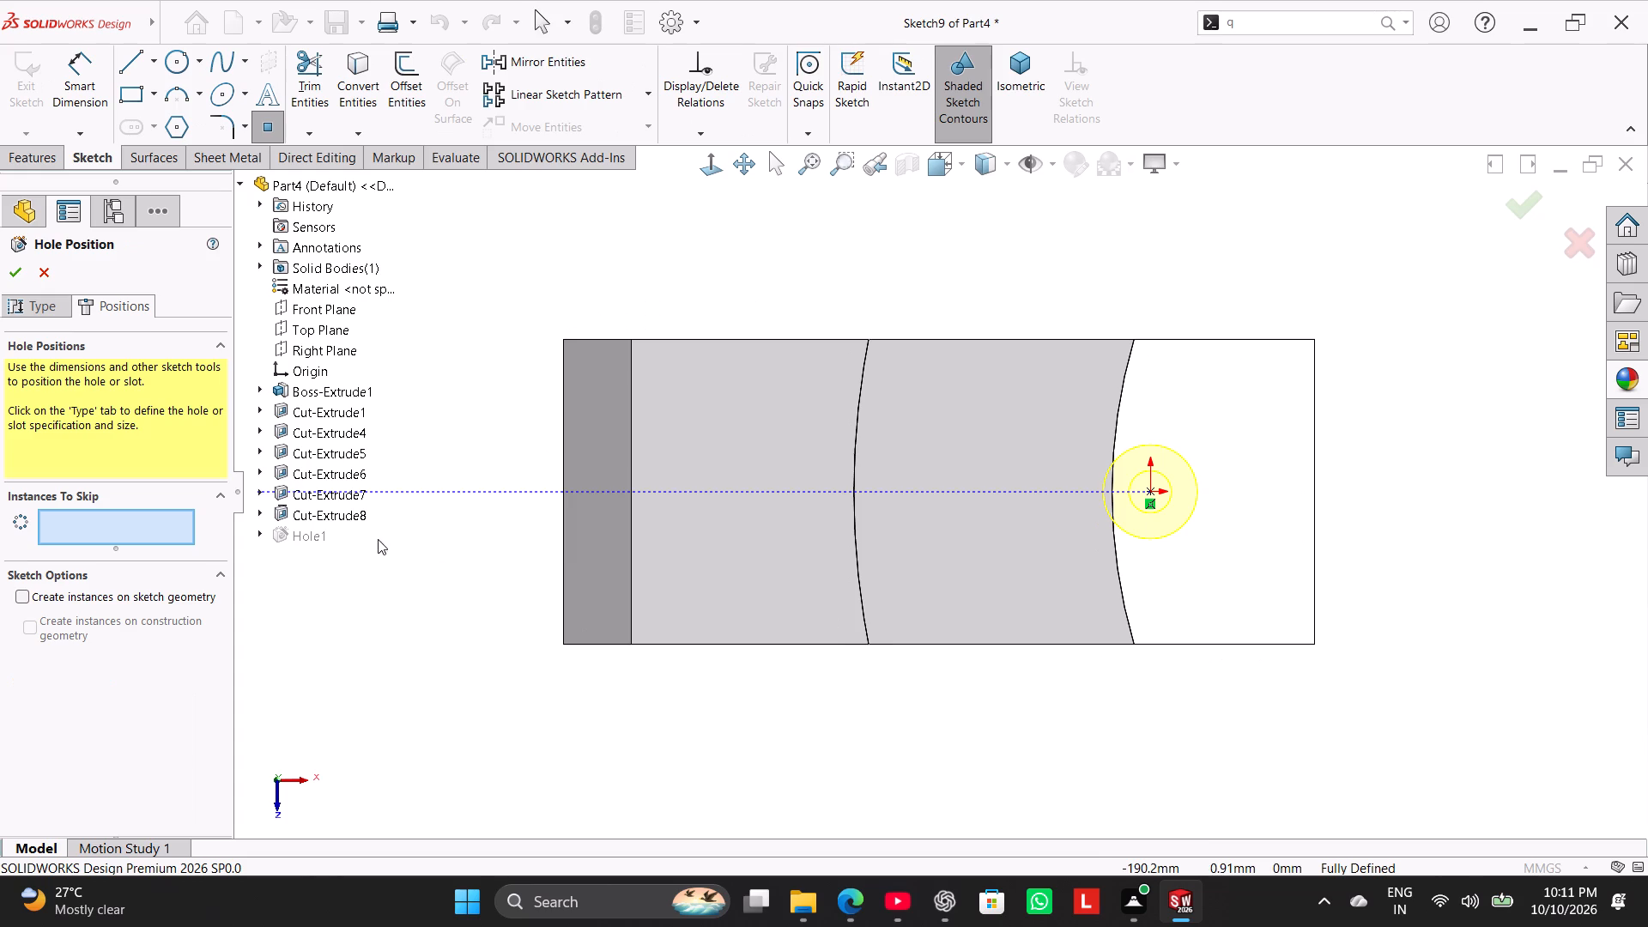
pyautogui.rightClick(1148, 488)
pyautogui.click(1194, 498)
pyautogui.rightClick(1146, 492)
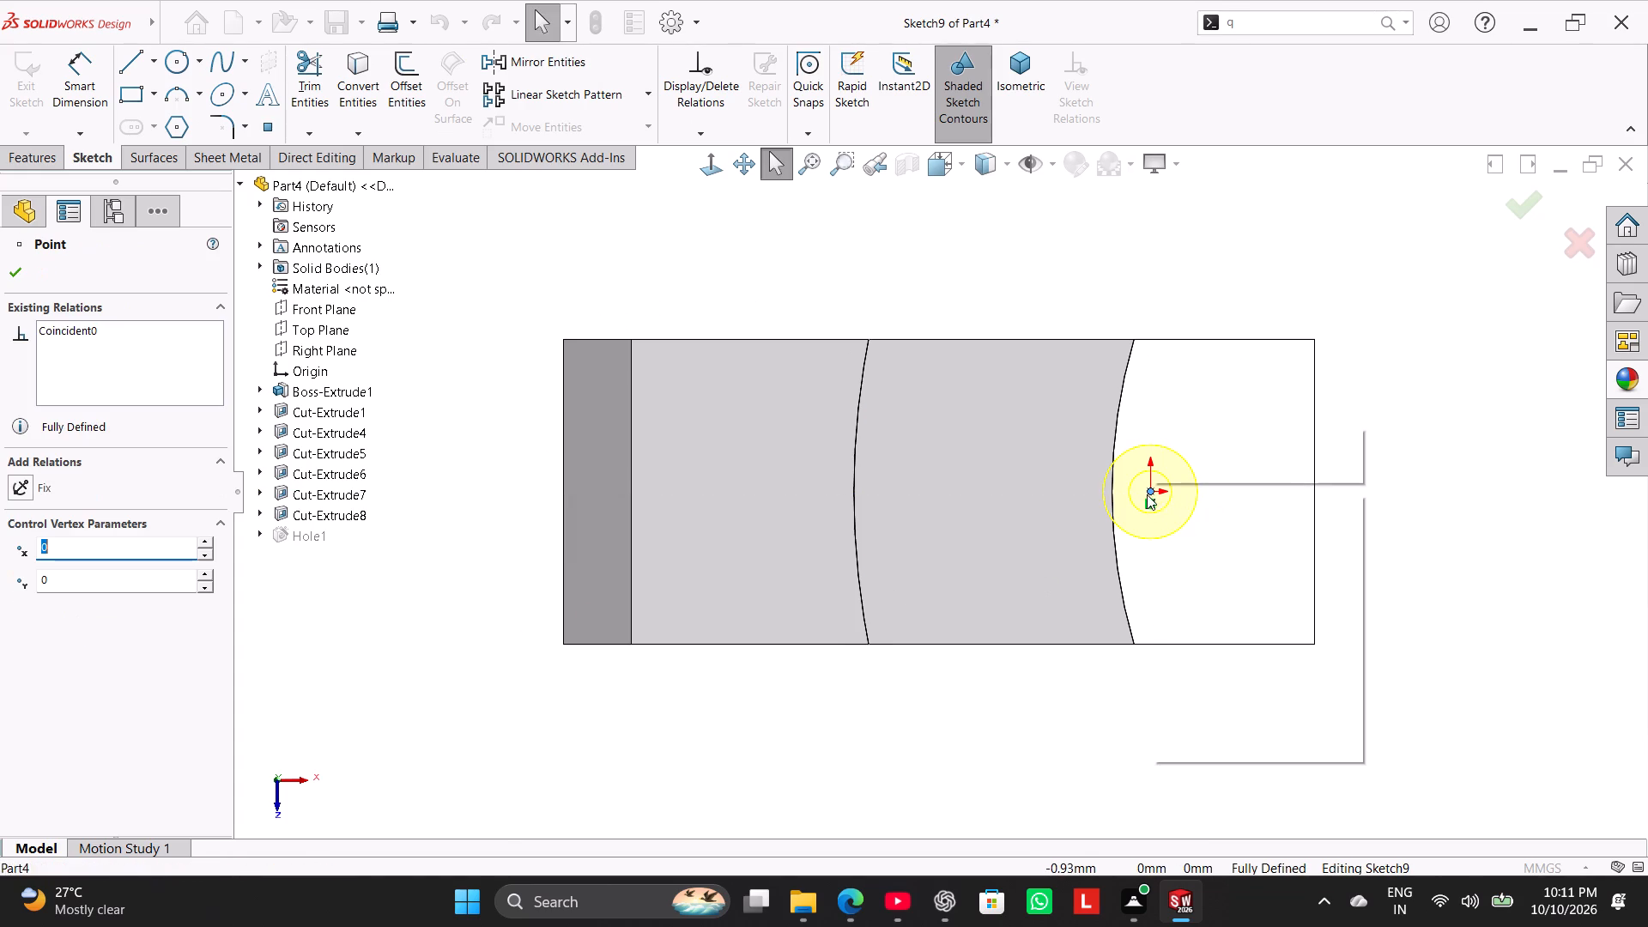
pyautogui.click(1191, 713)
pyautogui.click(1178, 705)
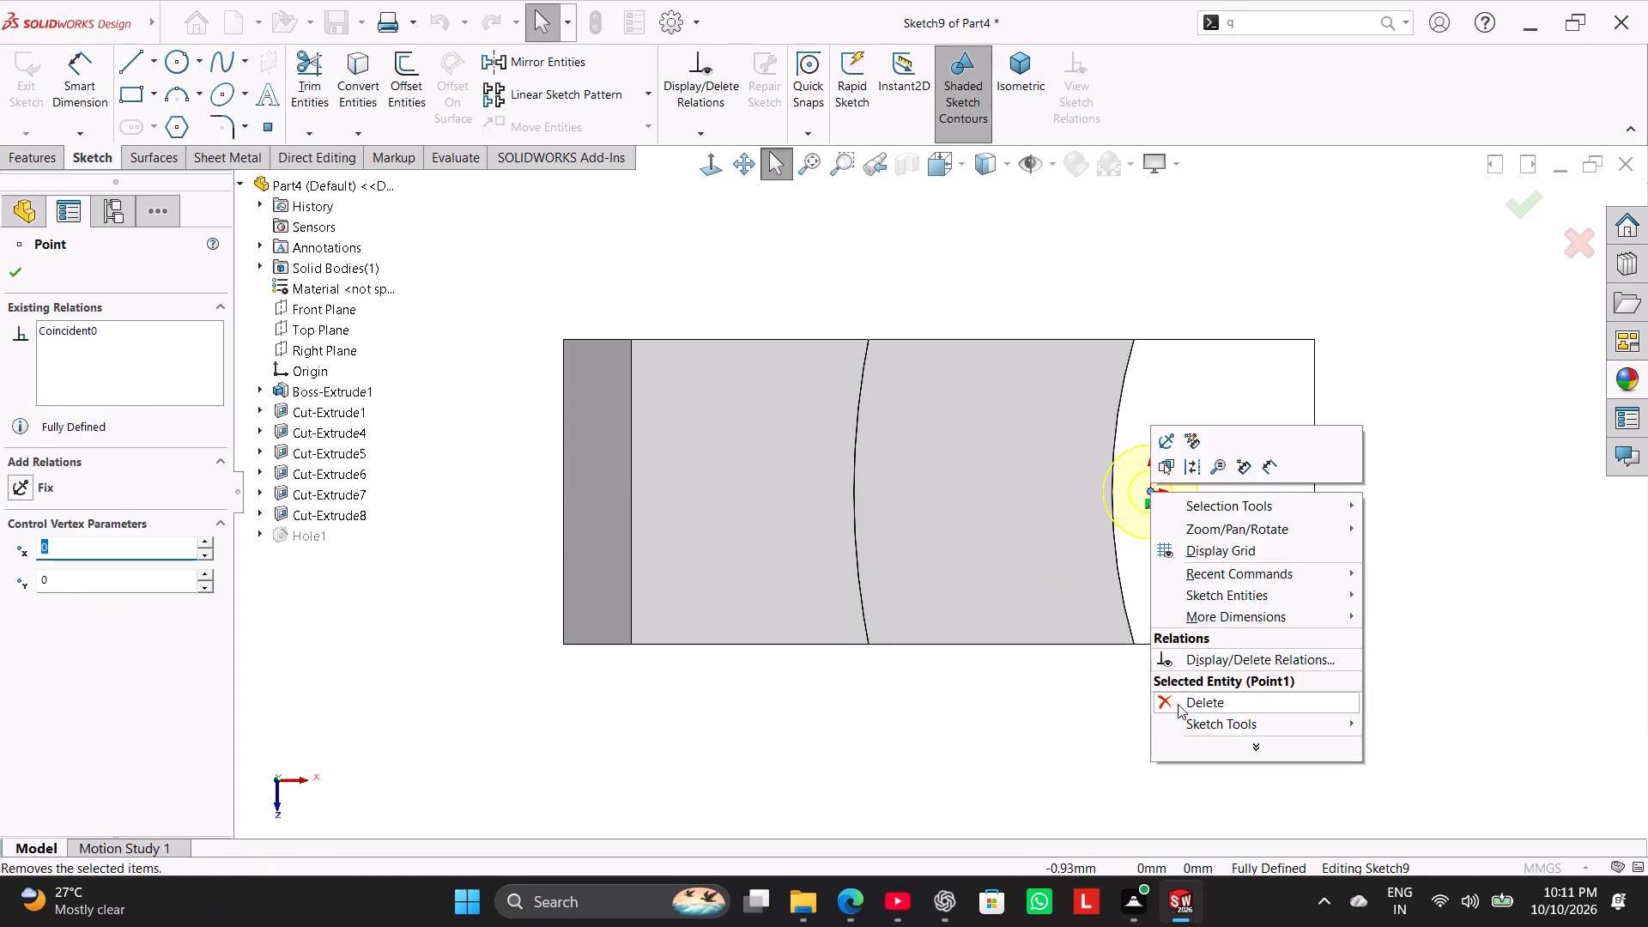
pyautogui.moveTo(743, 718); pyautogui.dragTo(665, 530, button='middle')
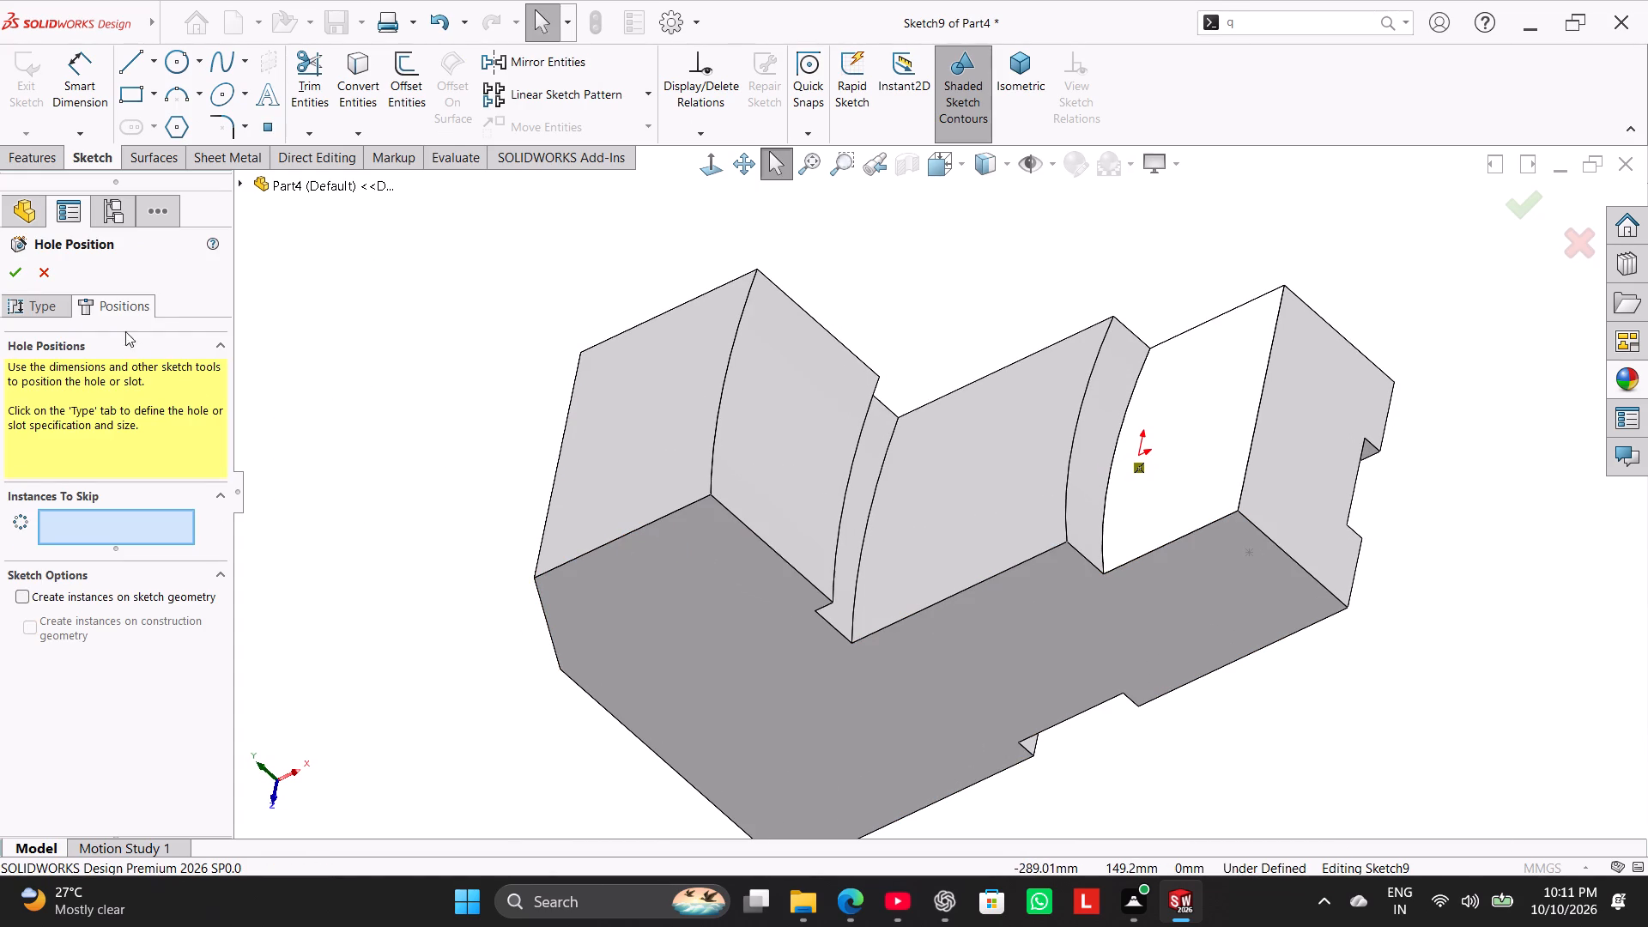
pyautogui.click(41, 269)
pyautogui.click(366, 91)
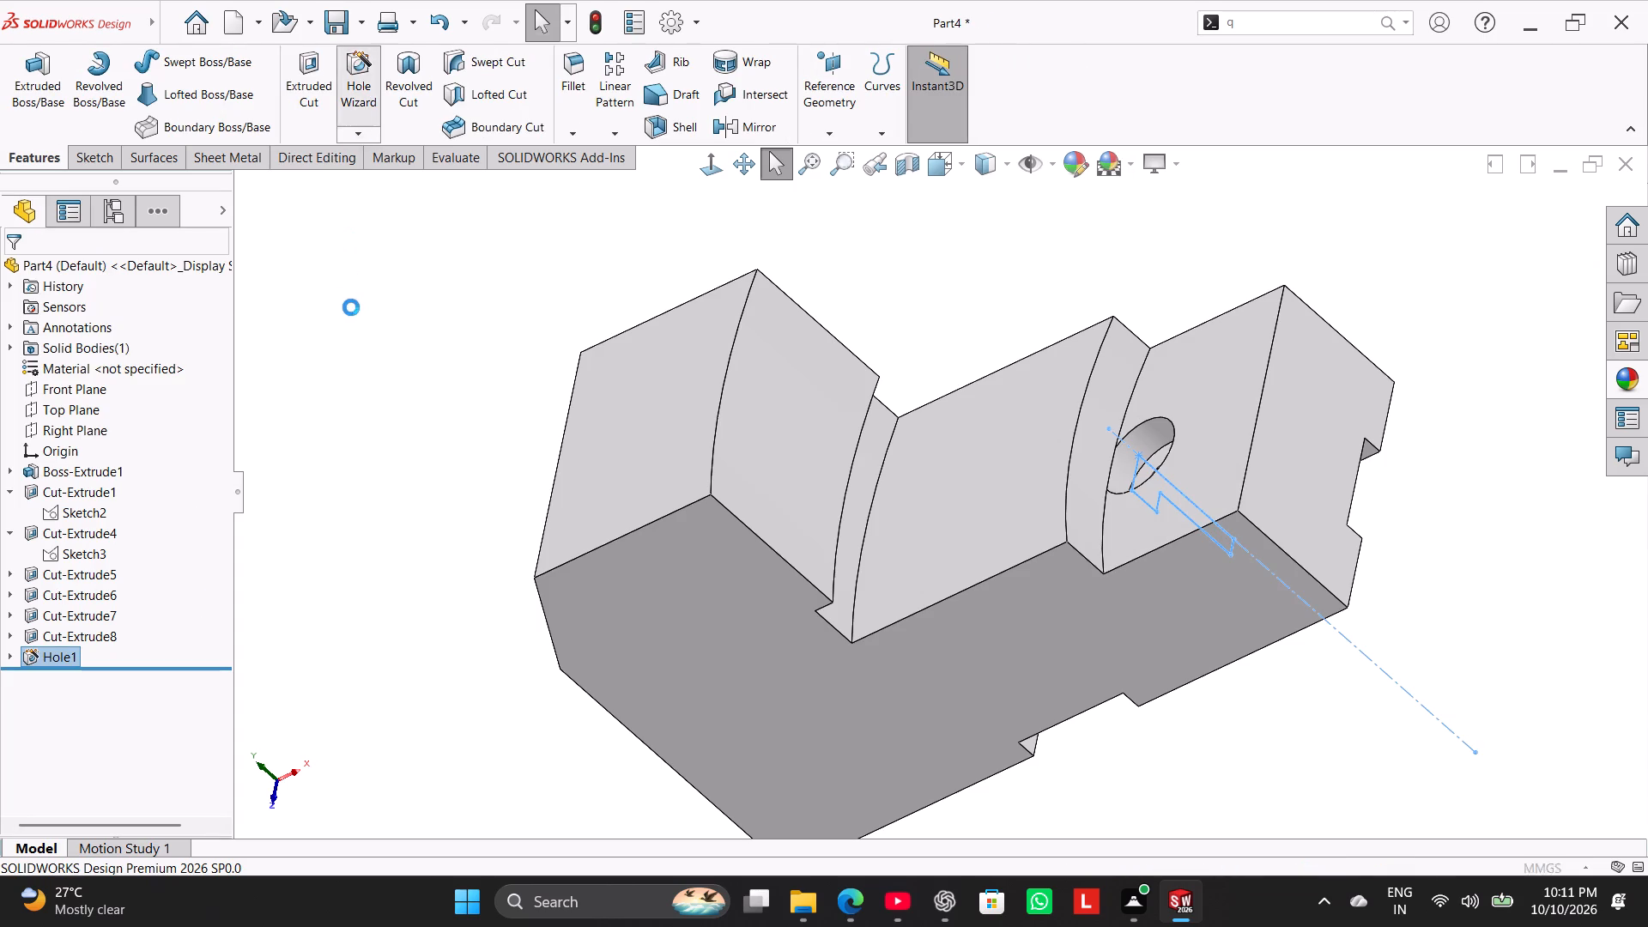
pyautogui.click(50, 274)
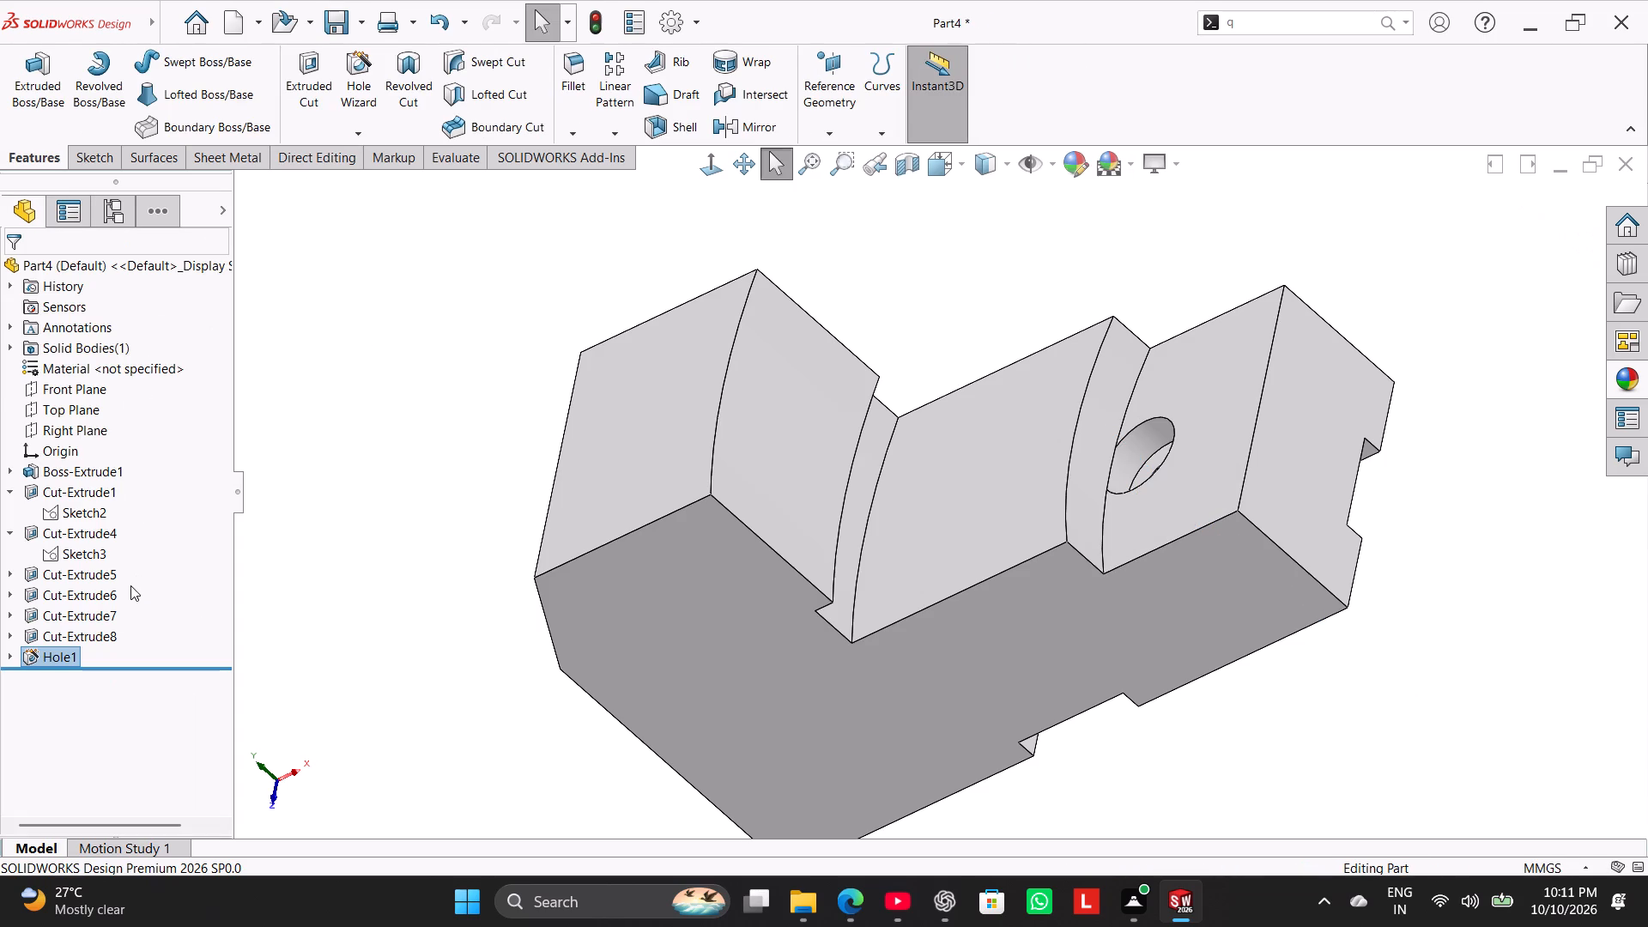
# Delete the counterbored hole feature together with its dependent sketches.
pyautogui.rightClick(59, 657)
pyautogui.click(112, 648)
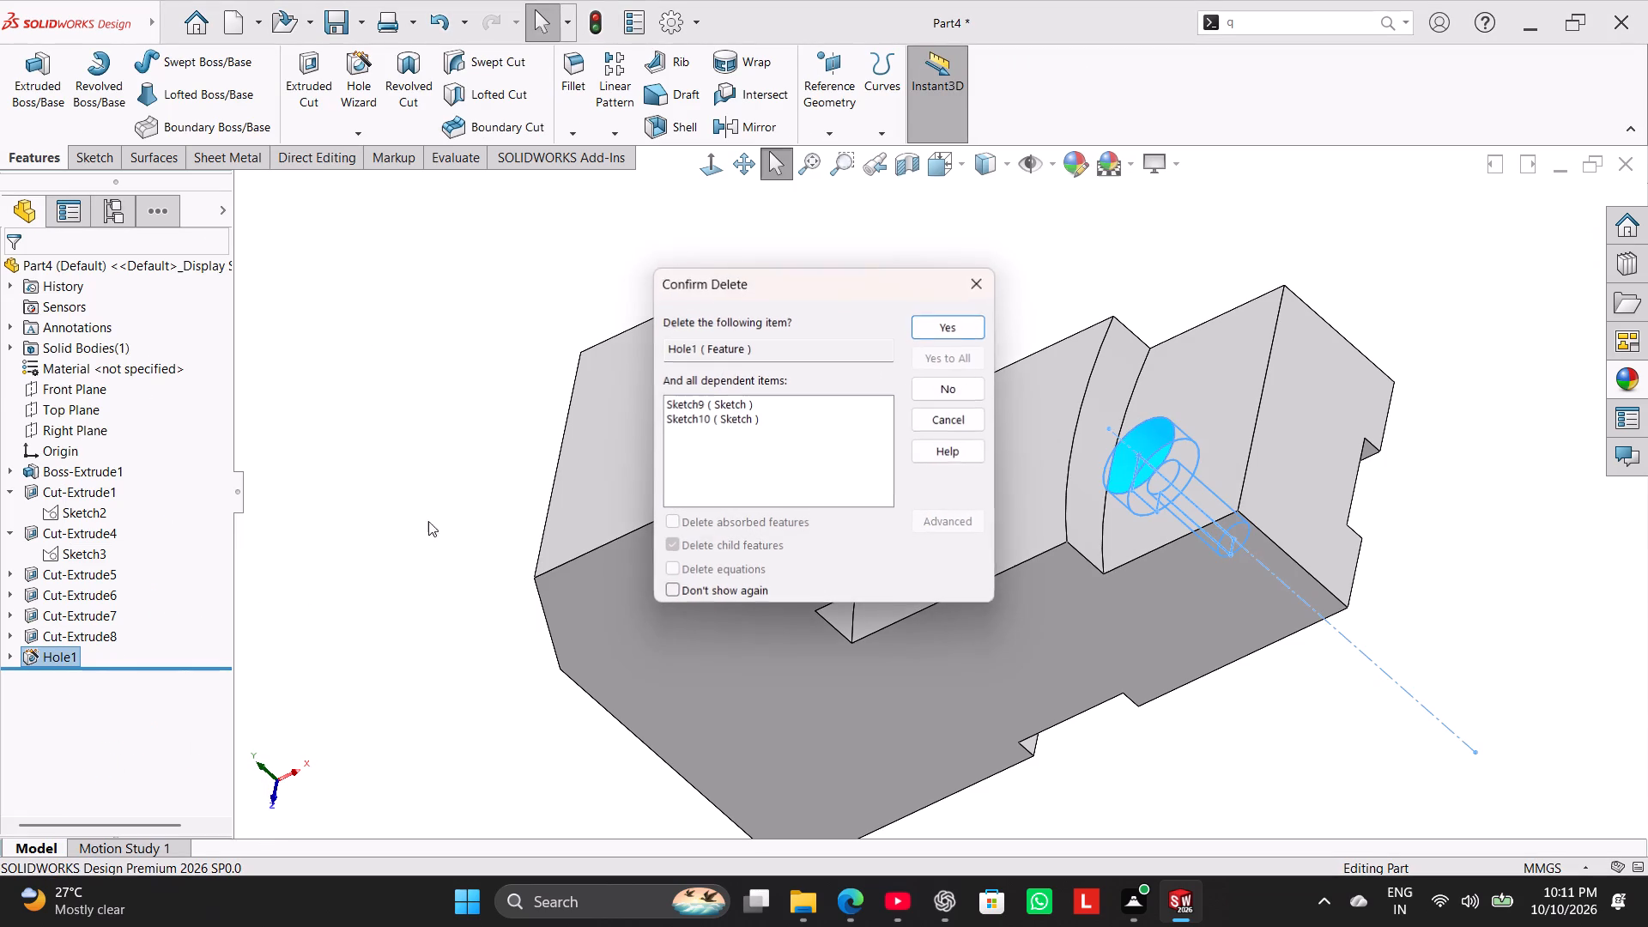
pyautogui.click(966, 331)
# Start a new Hole Wizard legacy hole of the Counterbored type.
pyautogui.click(362, 84)
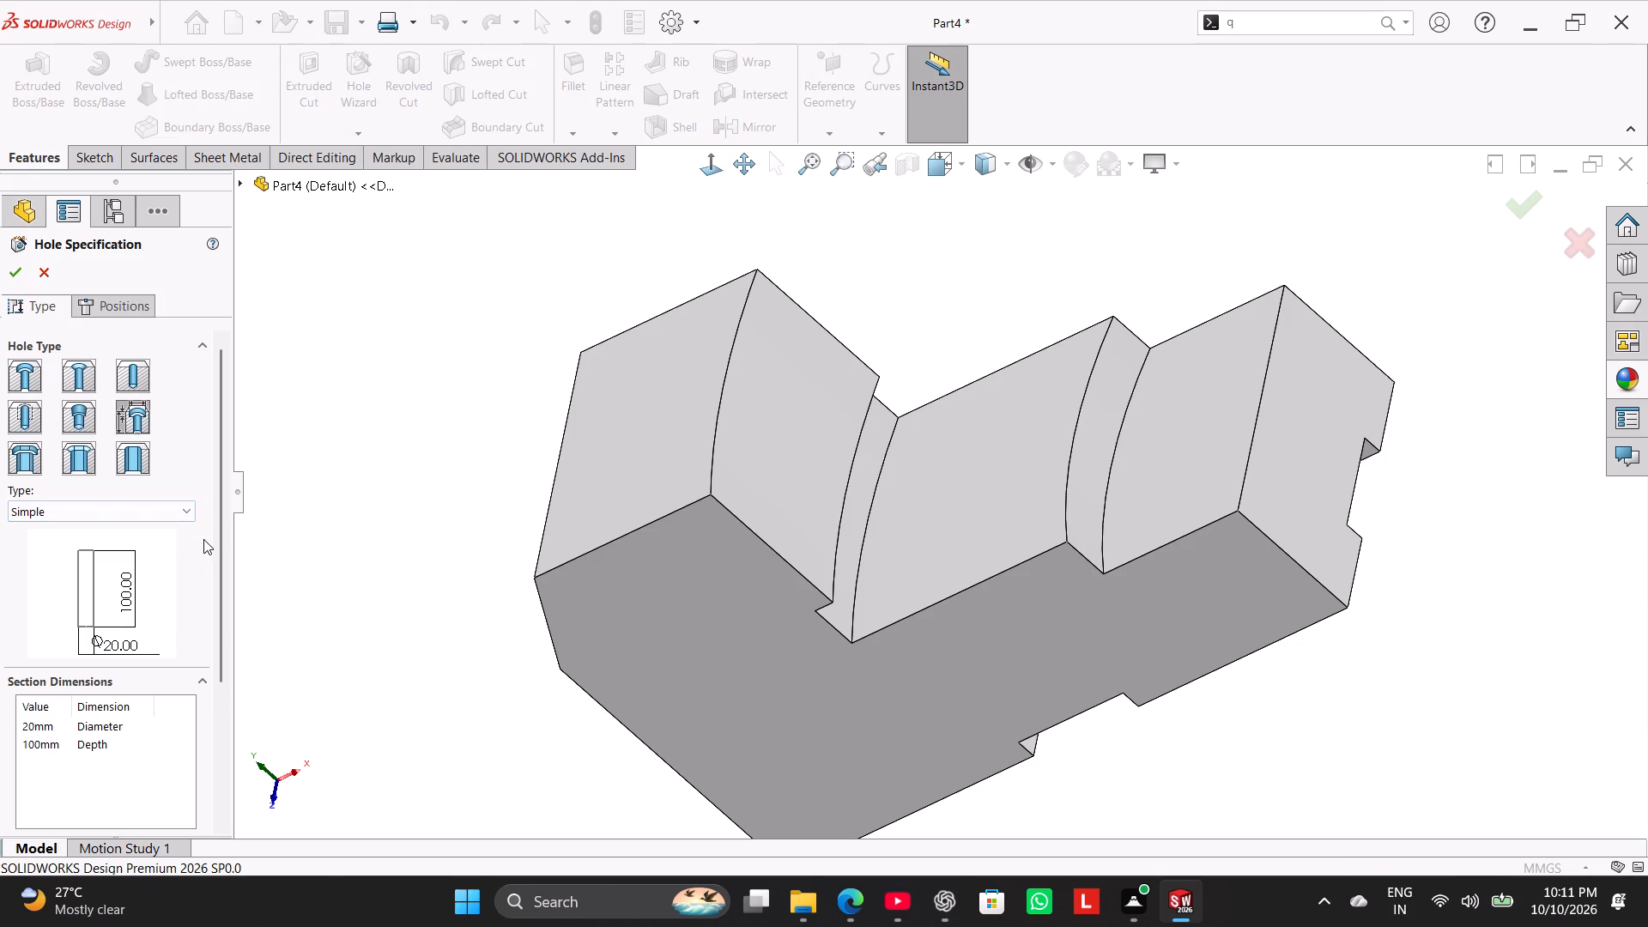
pyautogui.click(166, 509)
pyautogui.click(136, 629)
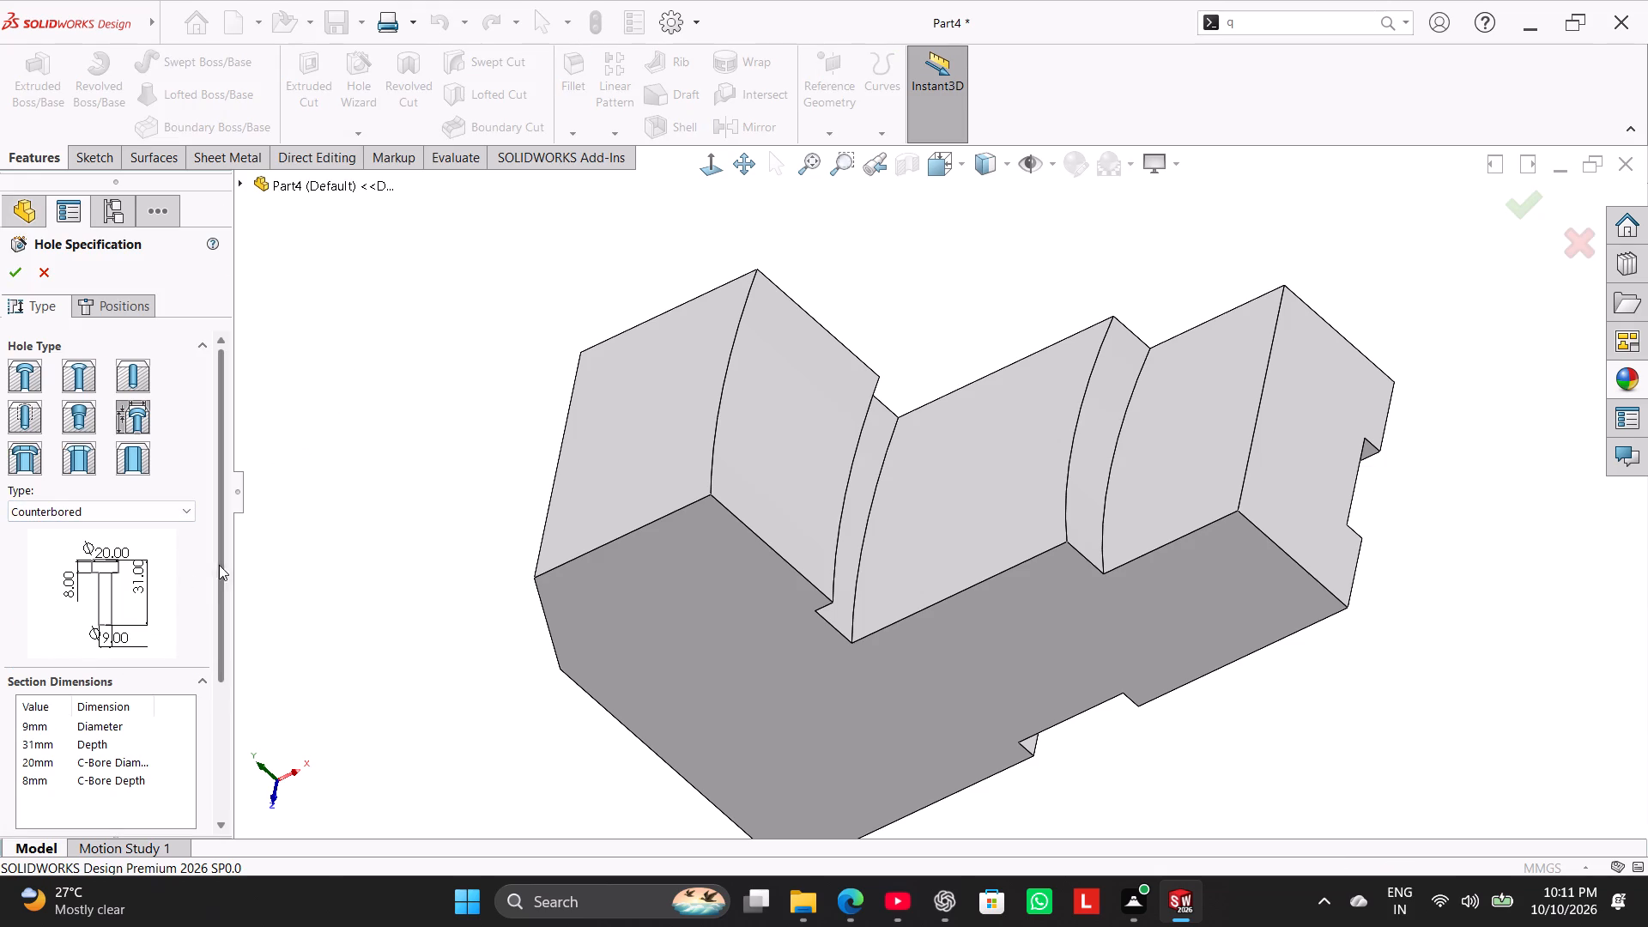
pyautogui.moveTo(219, 562); pyautogui.dragTo(215, 609)
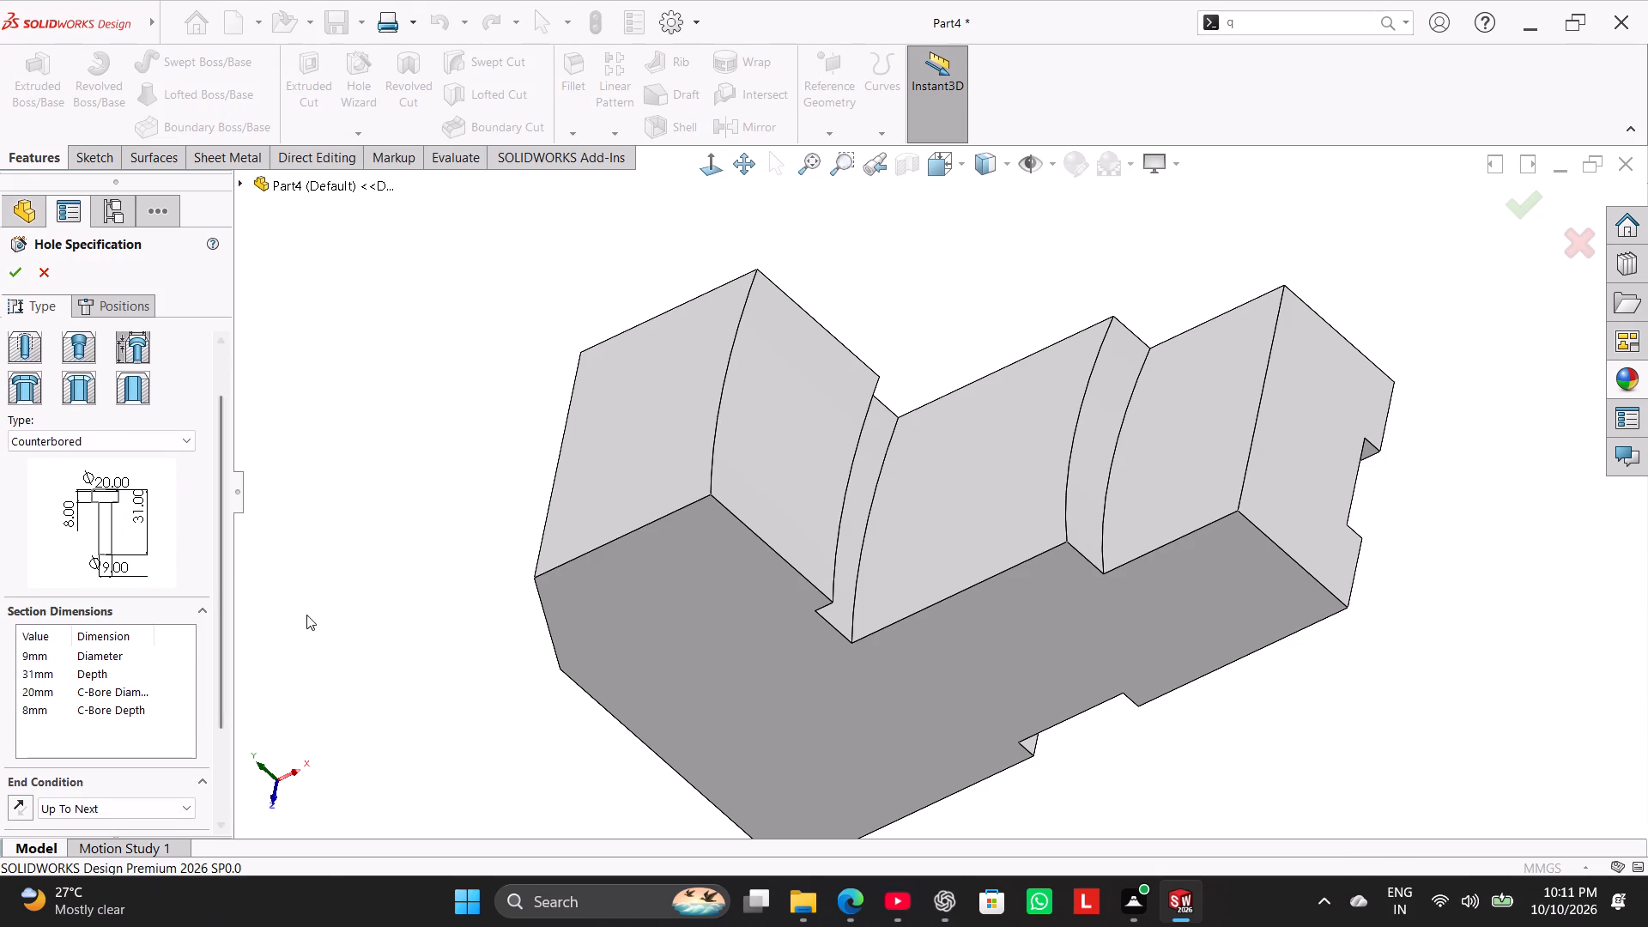
pyautogui.moveTo(403, 615); pyautogui.dragTo(392, 529, button='middle')
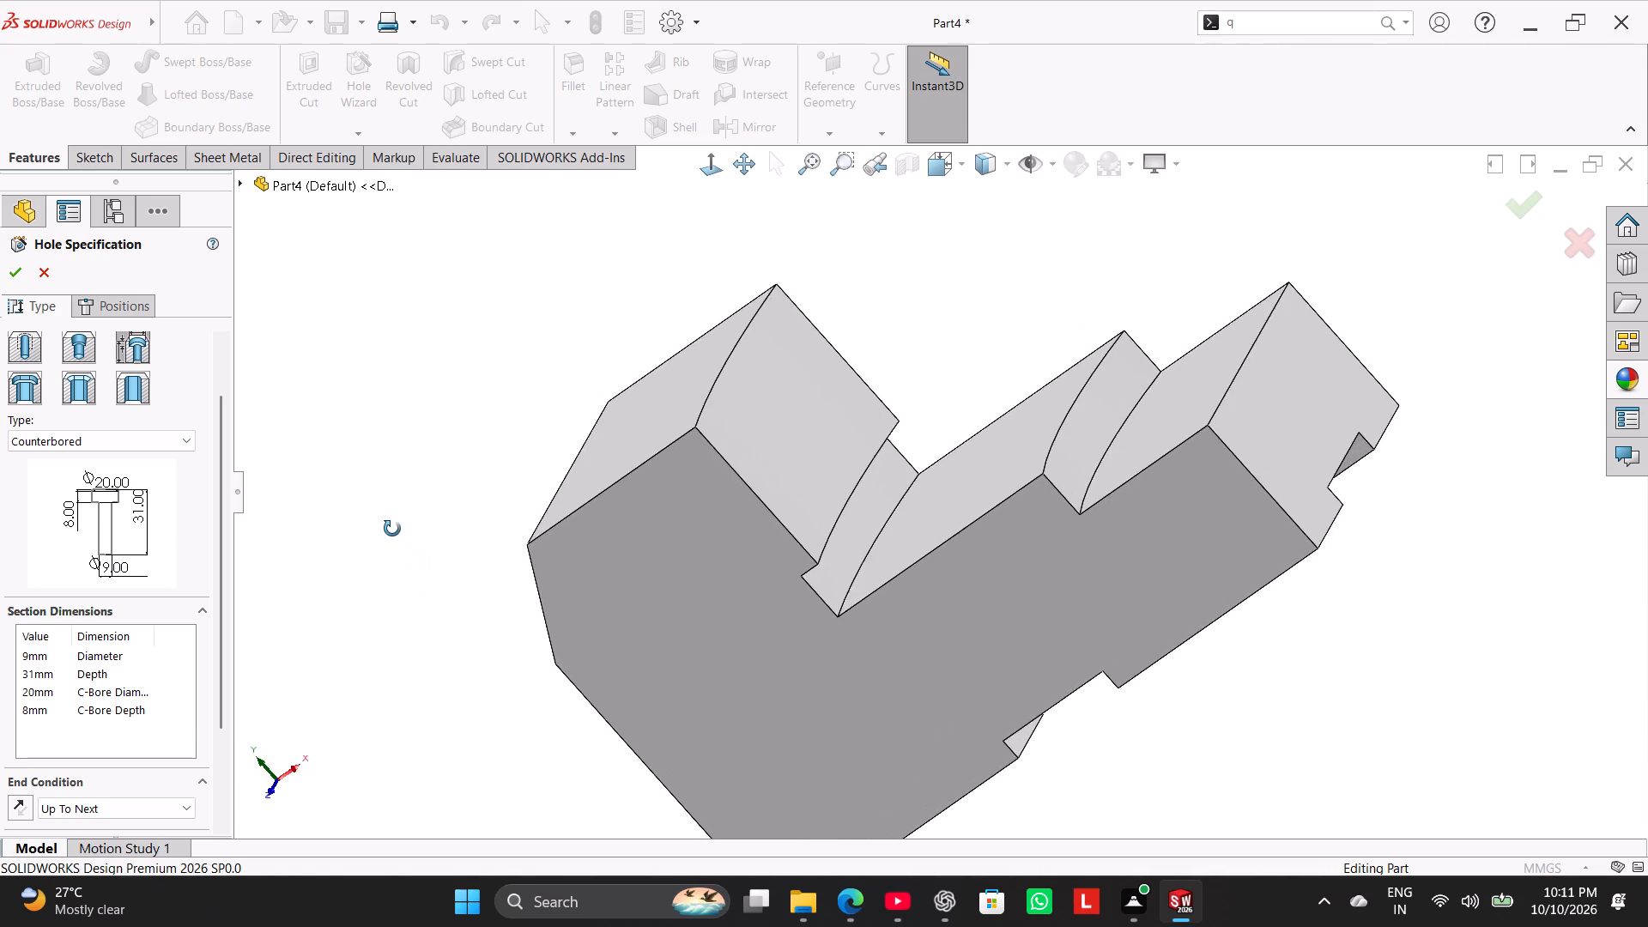
pyautogui.moveTo(392, 529); pyautogui.dragTo(412, 608, button='middle')
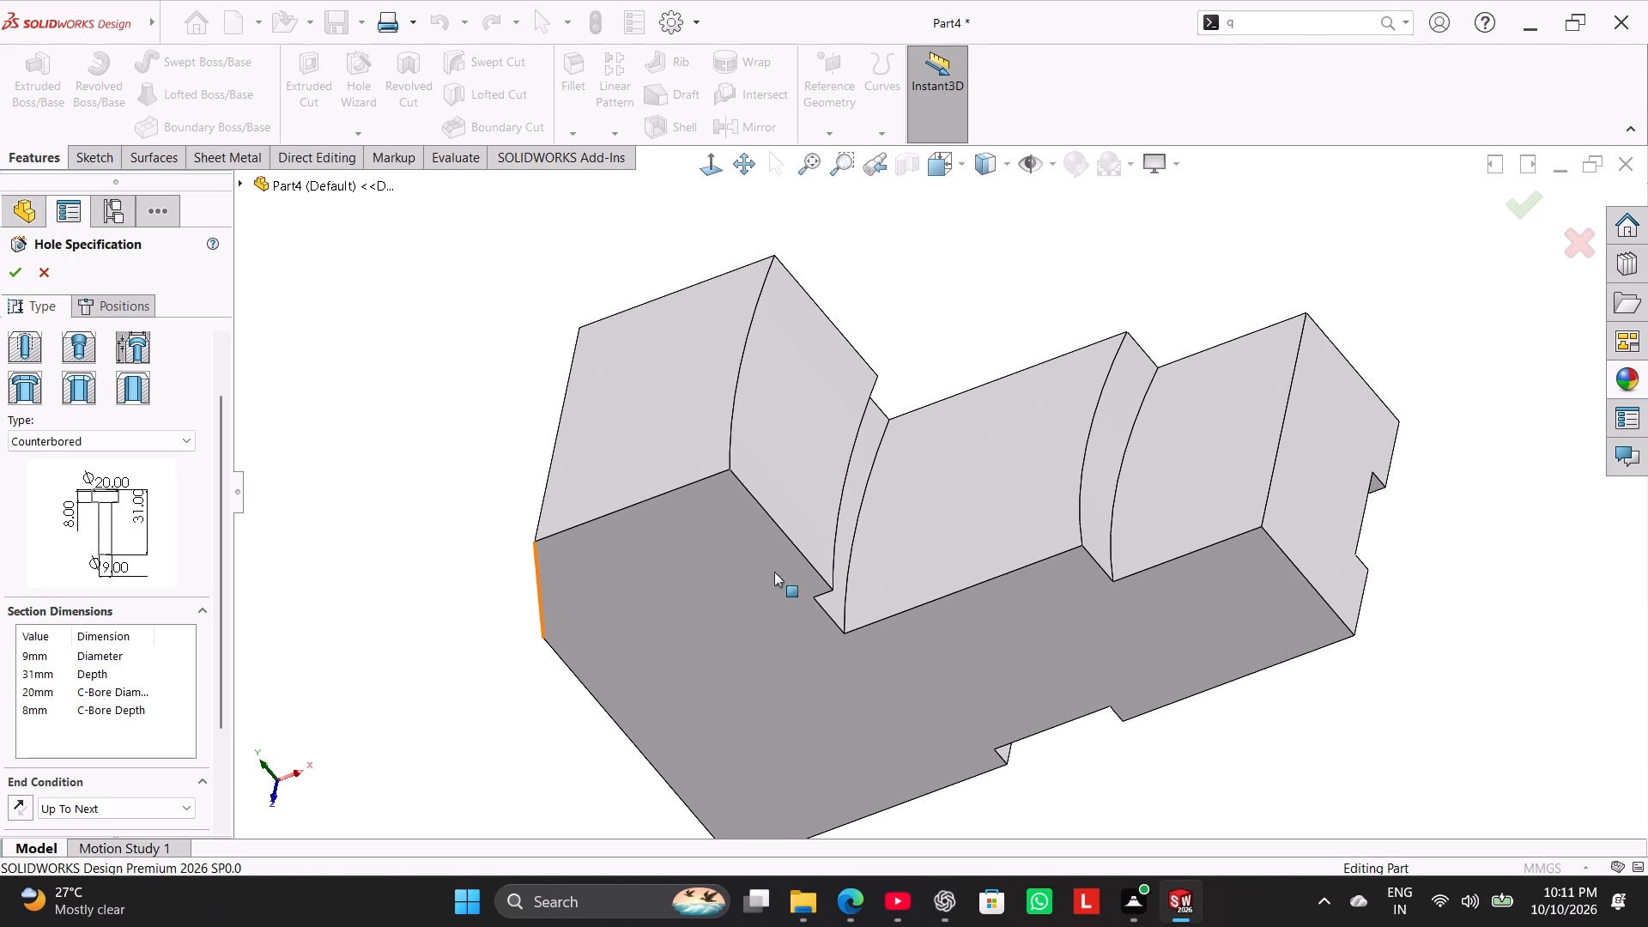
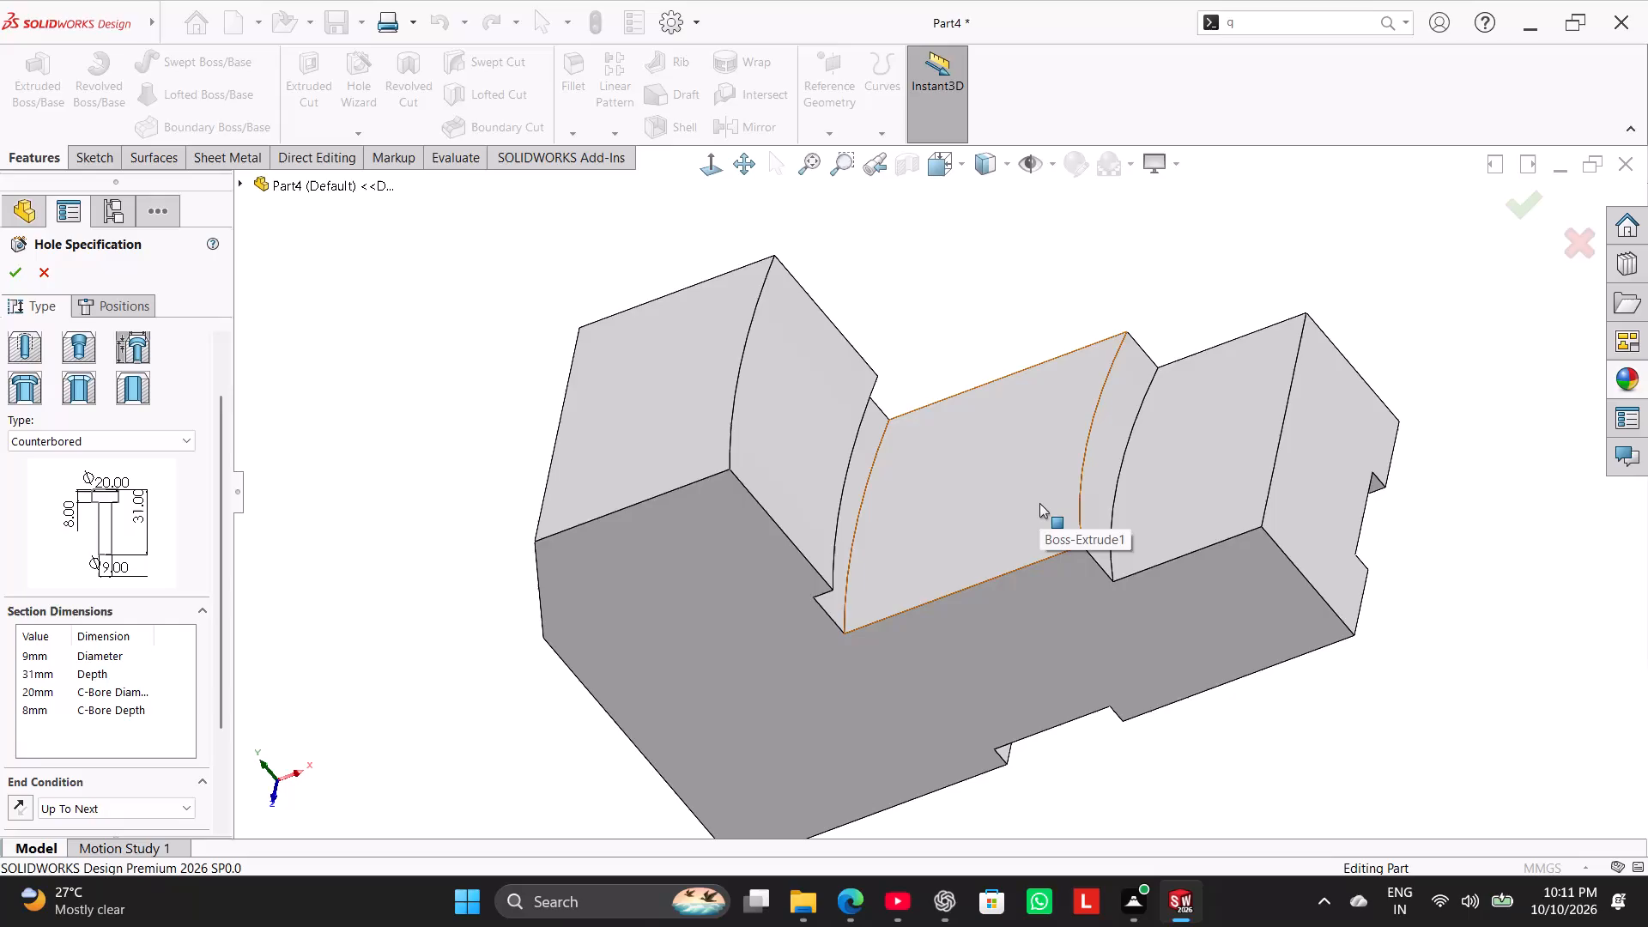
# Place the counterbored hole at the origin on the middle step's top face.
pyautogui.click(127, 309)
pyautogui.click(991, 498)
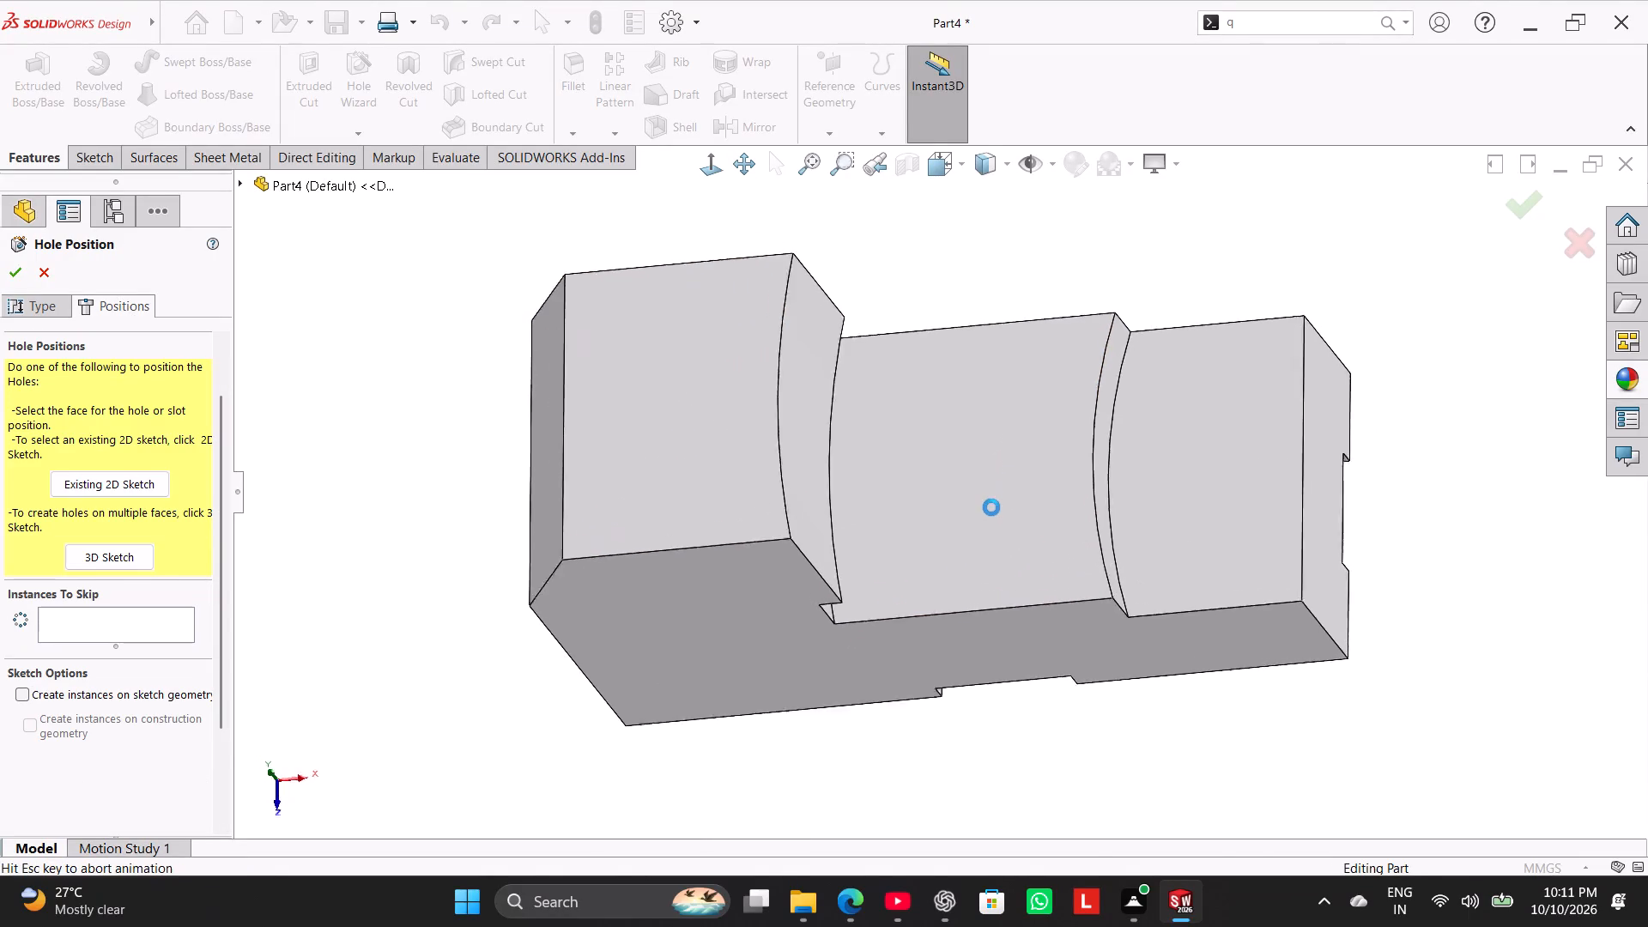
pyautogui.click(1154, 493)
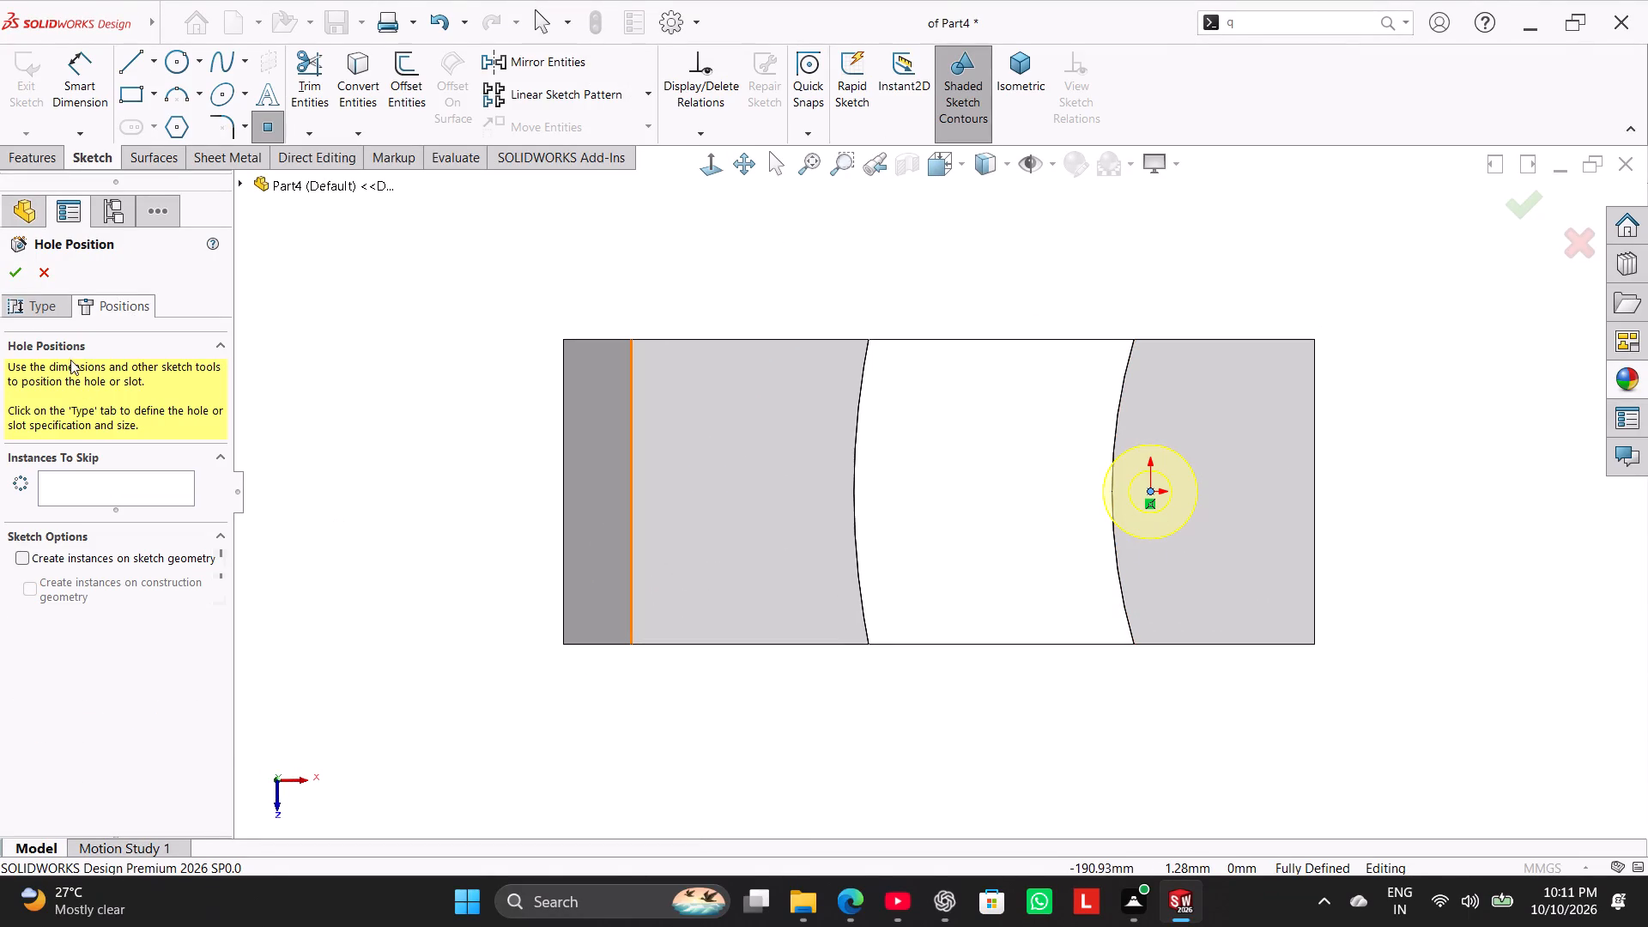
pyautogui.click(14, 275)
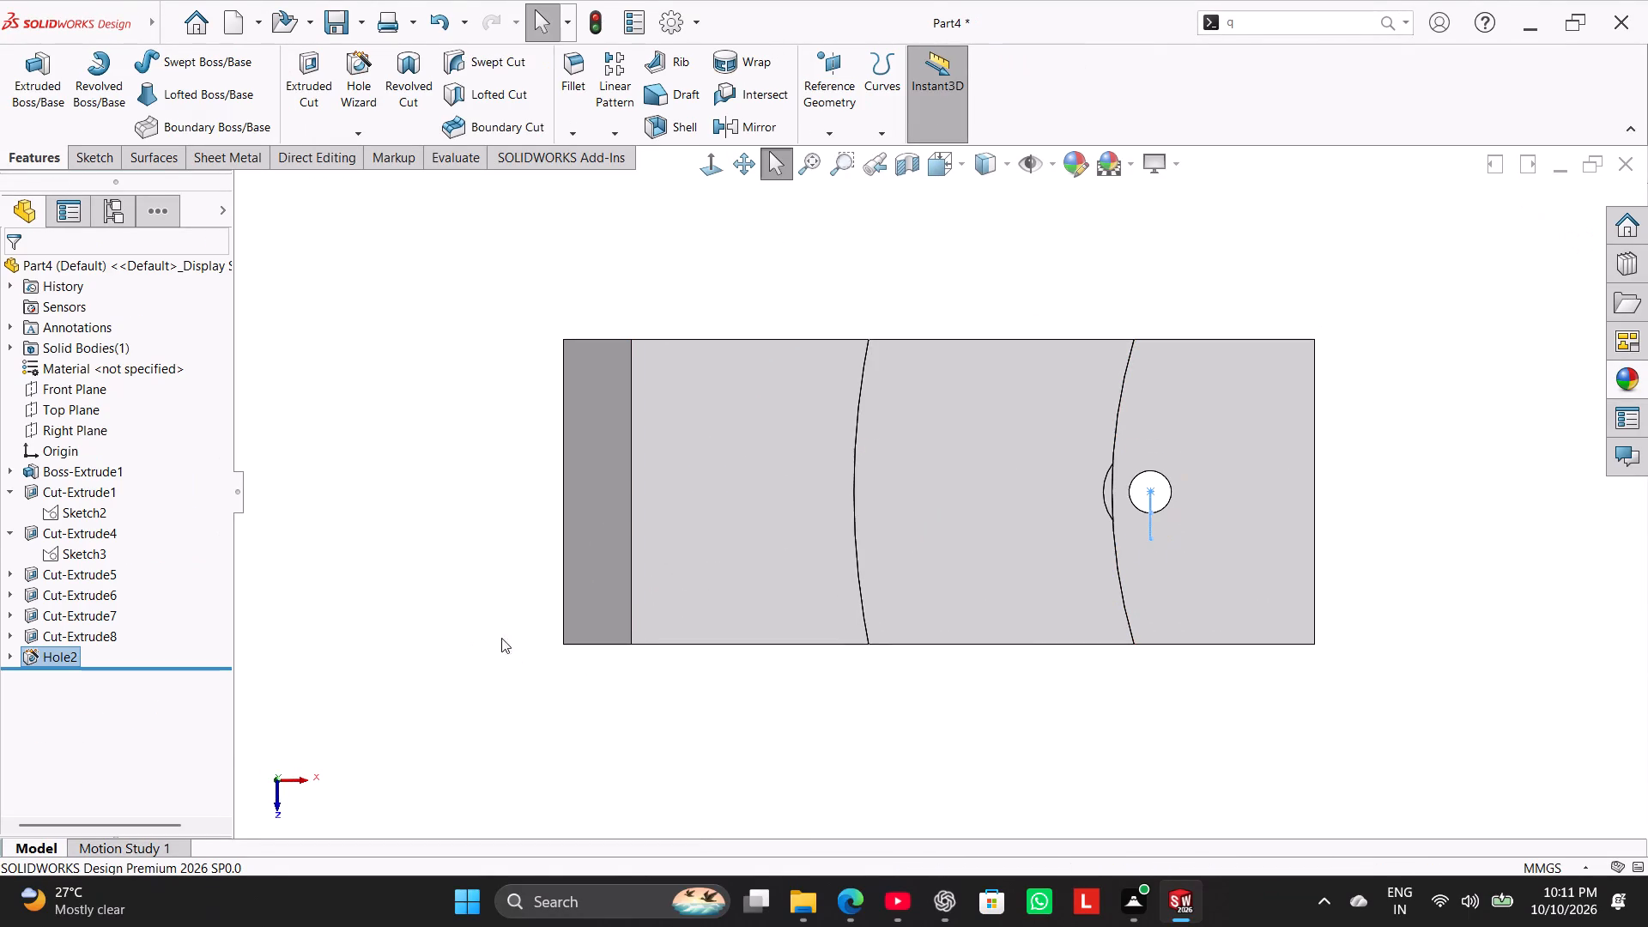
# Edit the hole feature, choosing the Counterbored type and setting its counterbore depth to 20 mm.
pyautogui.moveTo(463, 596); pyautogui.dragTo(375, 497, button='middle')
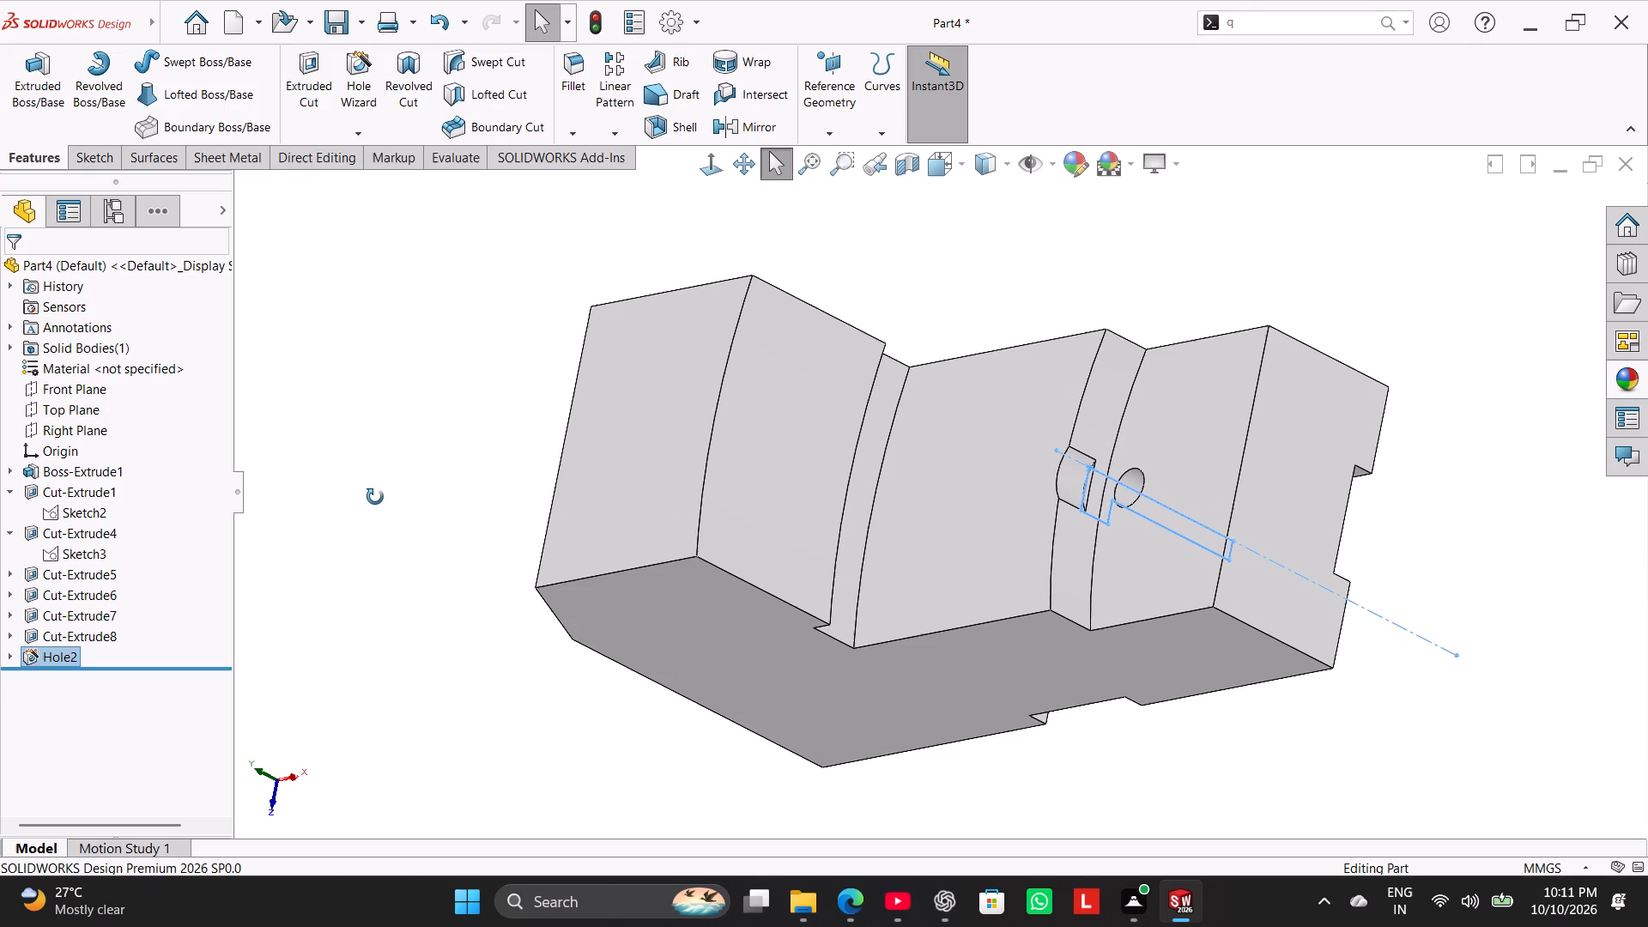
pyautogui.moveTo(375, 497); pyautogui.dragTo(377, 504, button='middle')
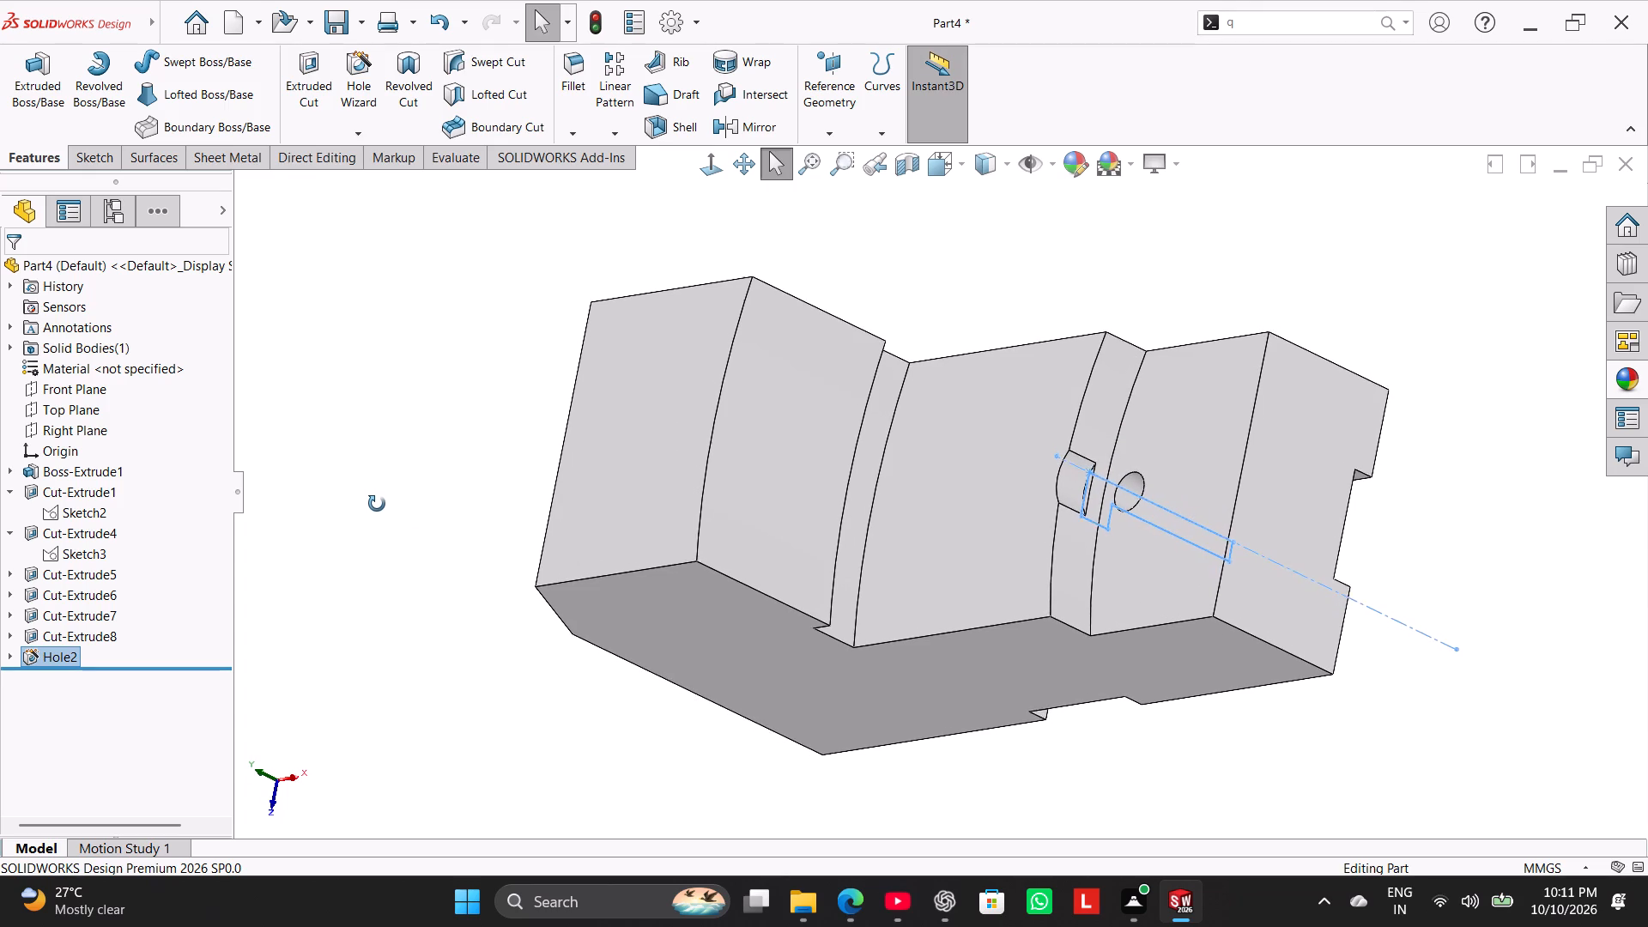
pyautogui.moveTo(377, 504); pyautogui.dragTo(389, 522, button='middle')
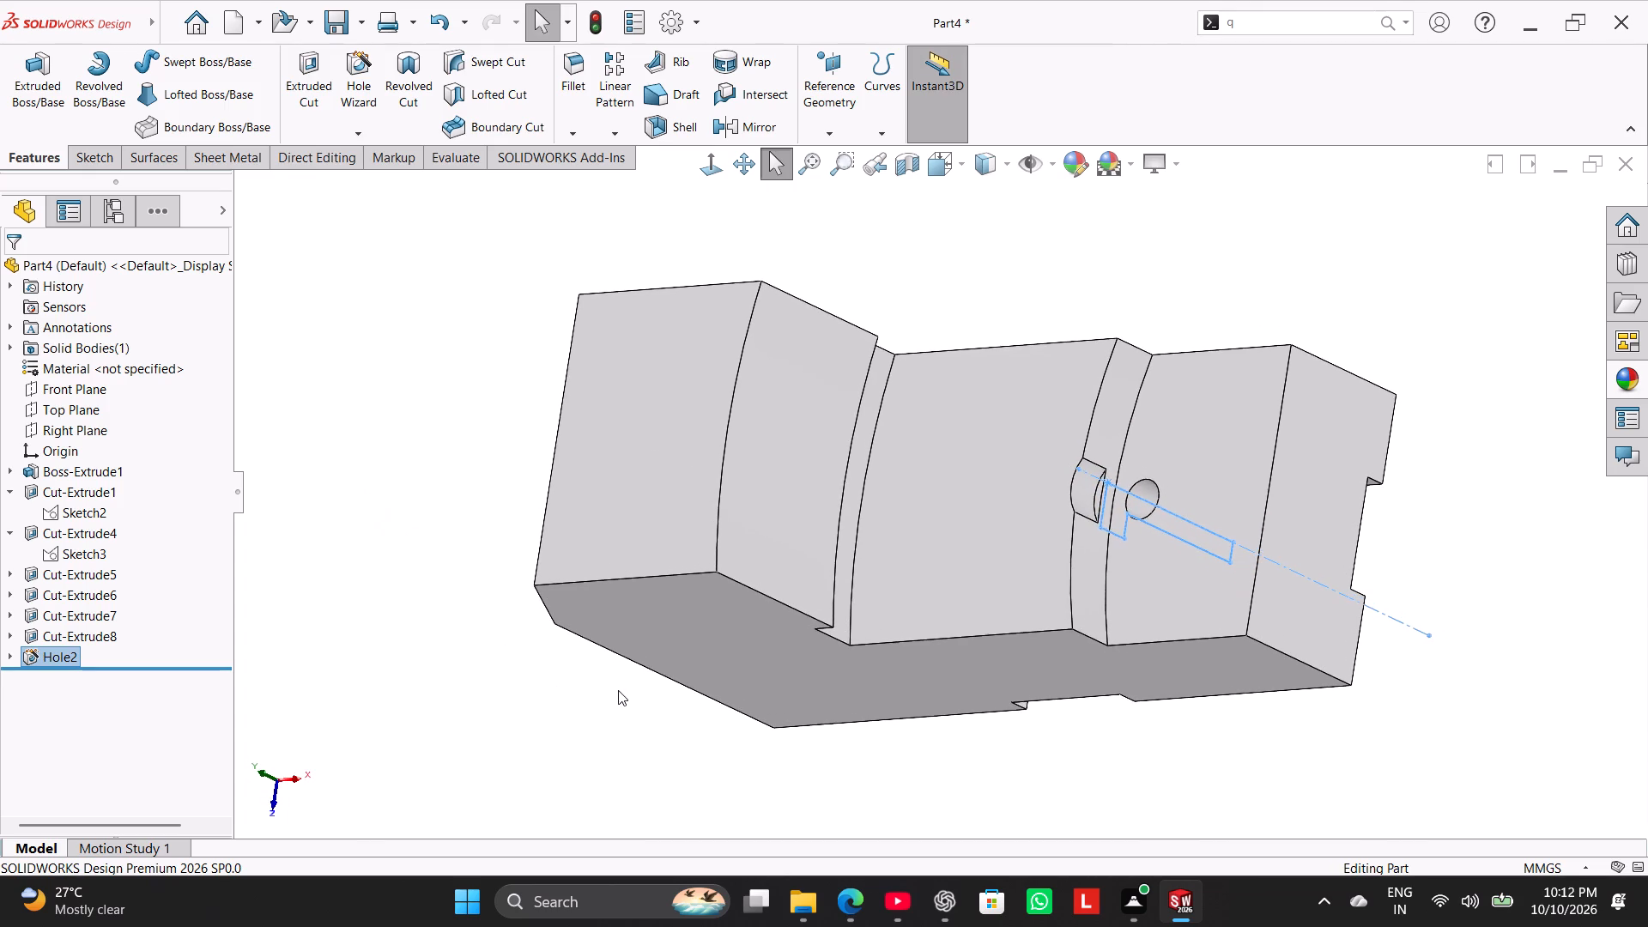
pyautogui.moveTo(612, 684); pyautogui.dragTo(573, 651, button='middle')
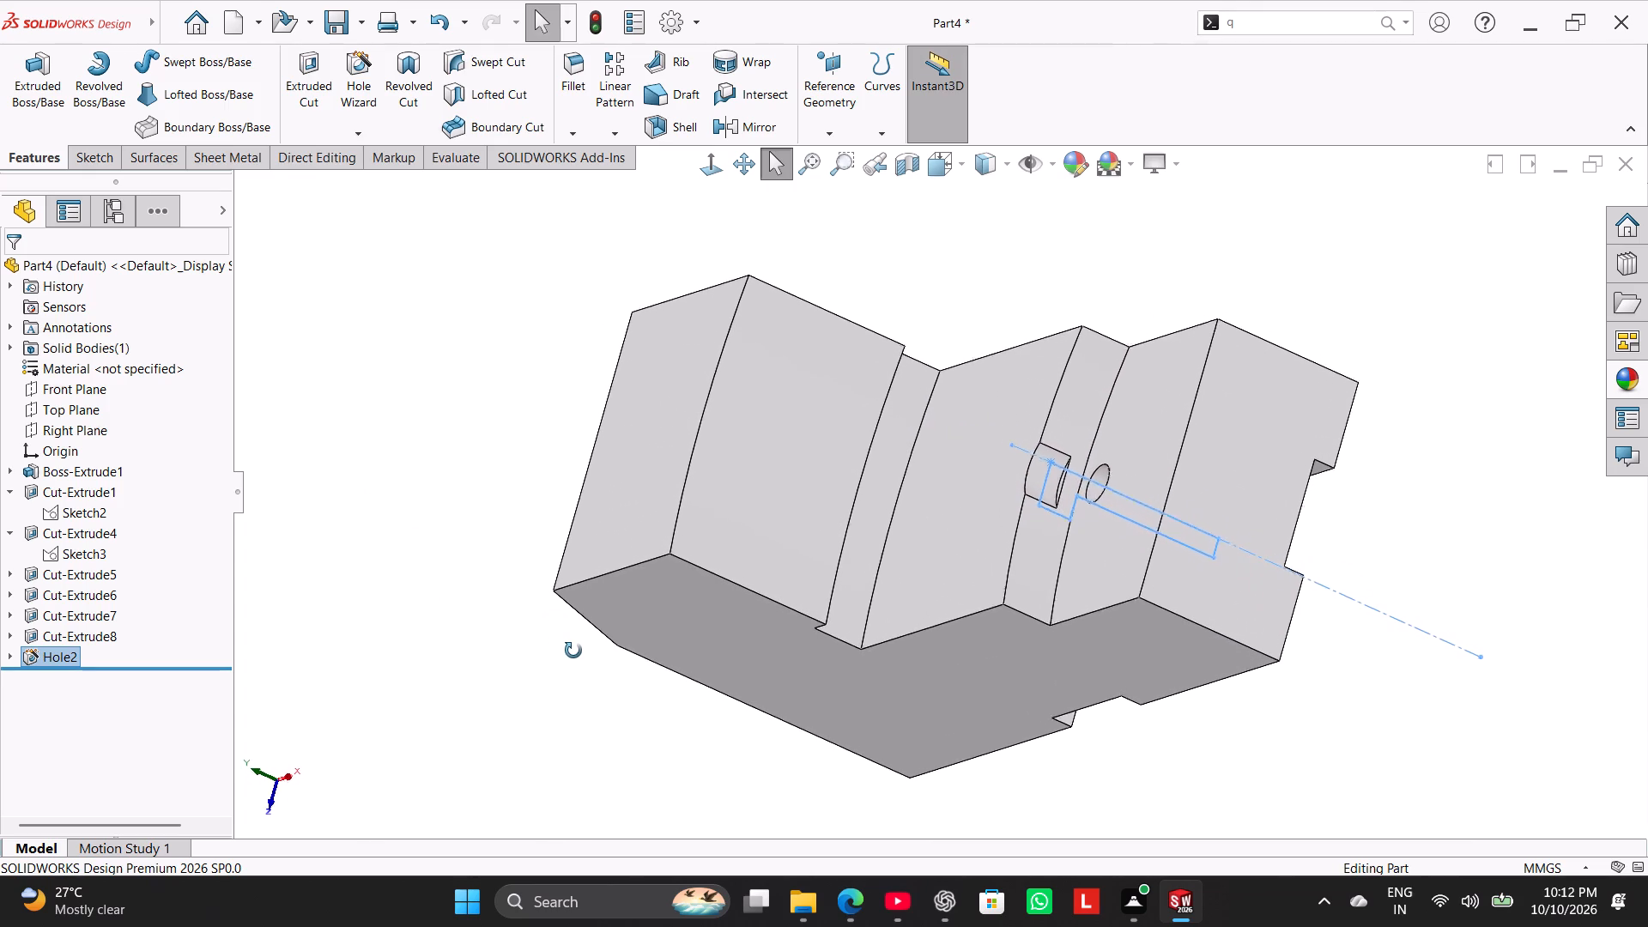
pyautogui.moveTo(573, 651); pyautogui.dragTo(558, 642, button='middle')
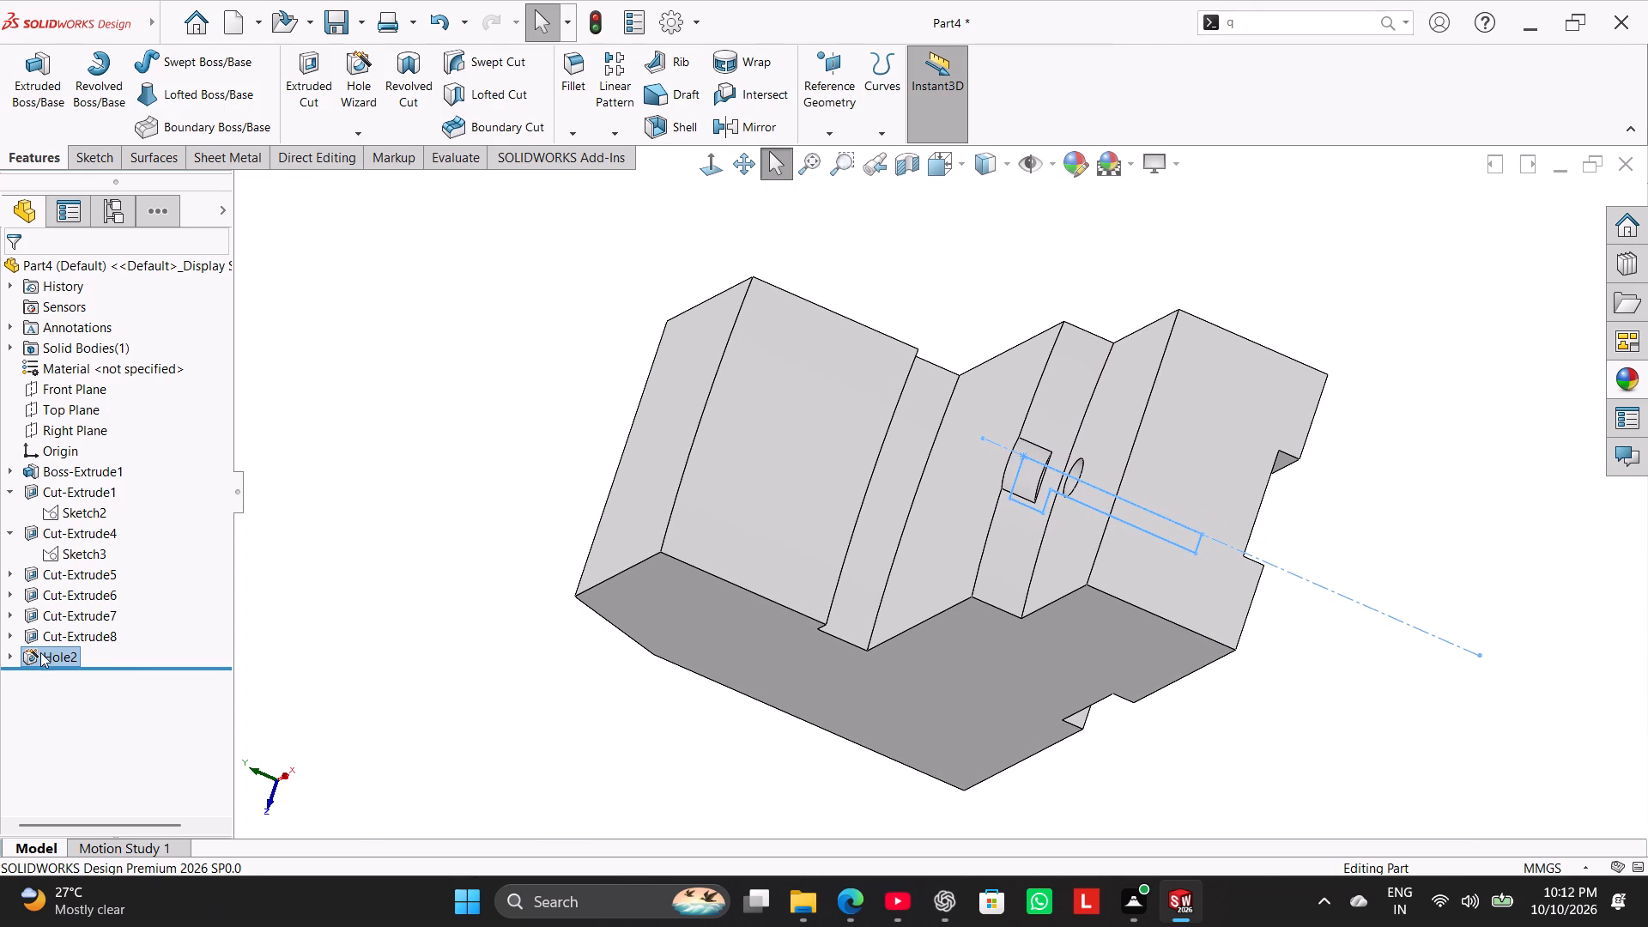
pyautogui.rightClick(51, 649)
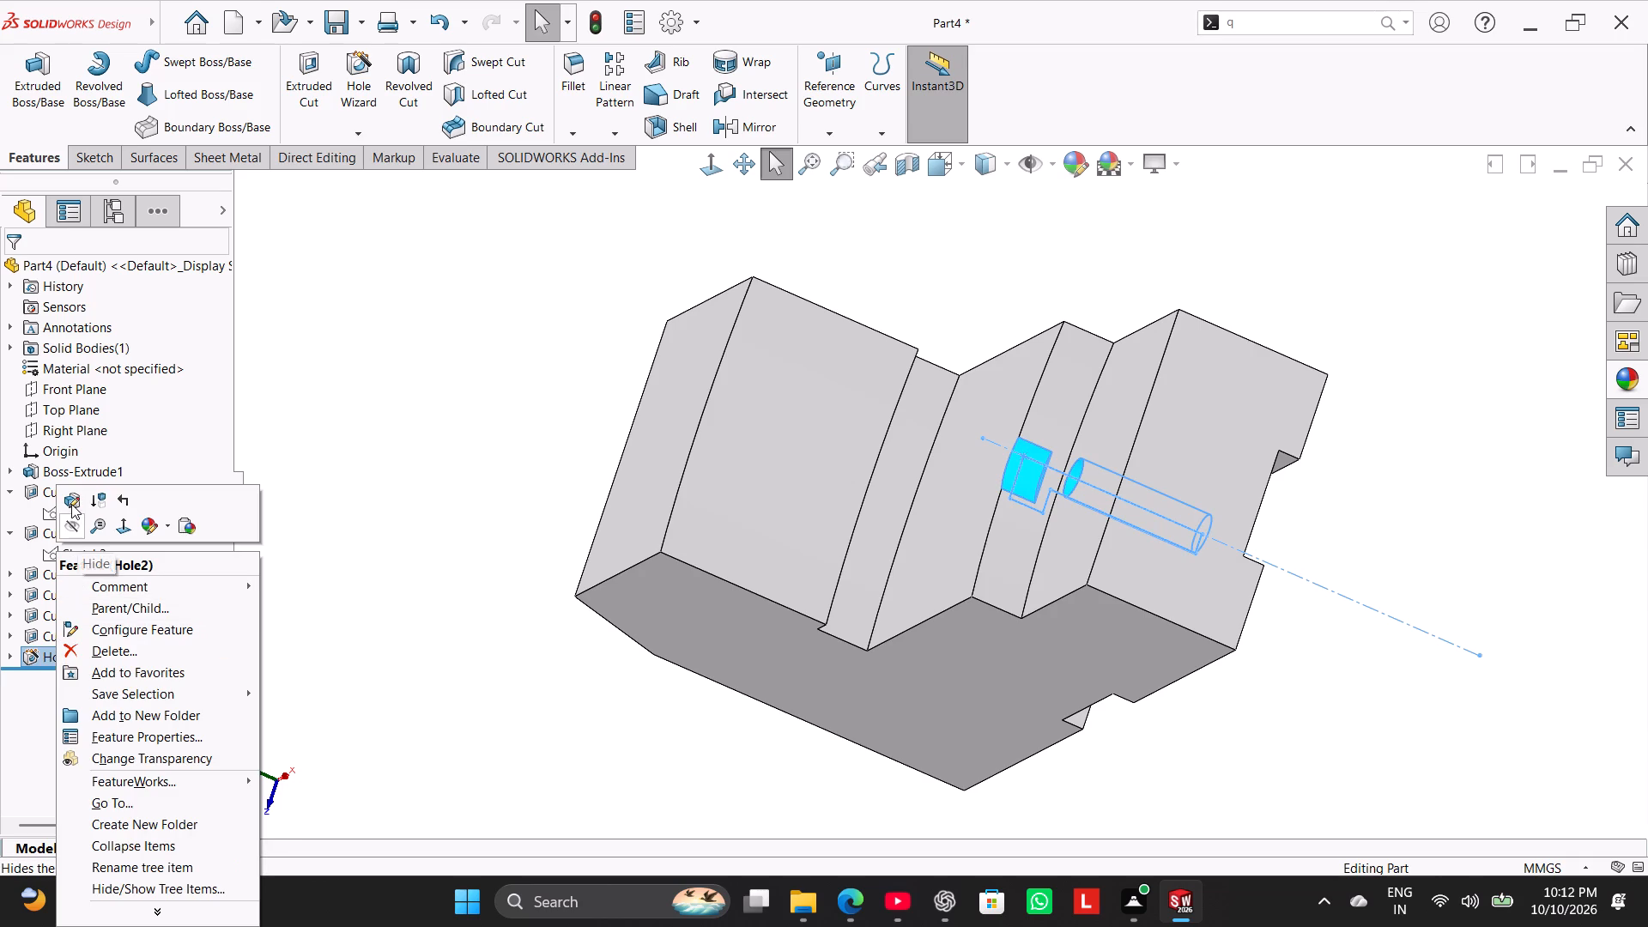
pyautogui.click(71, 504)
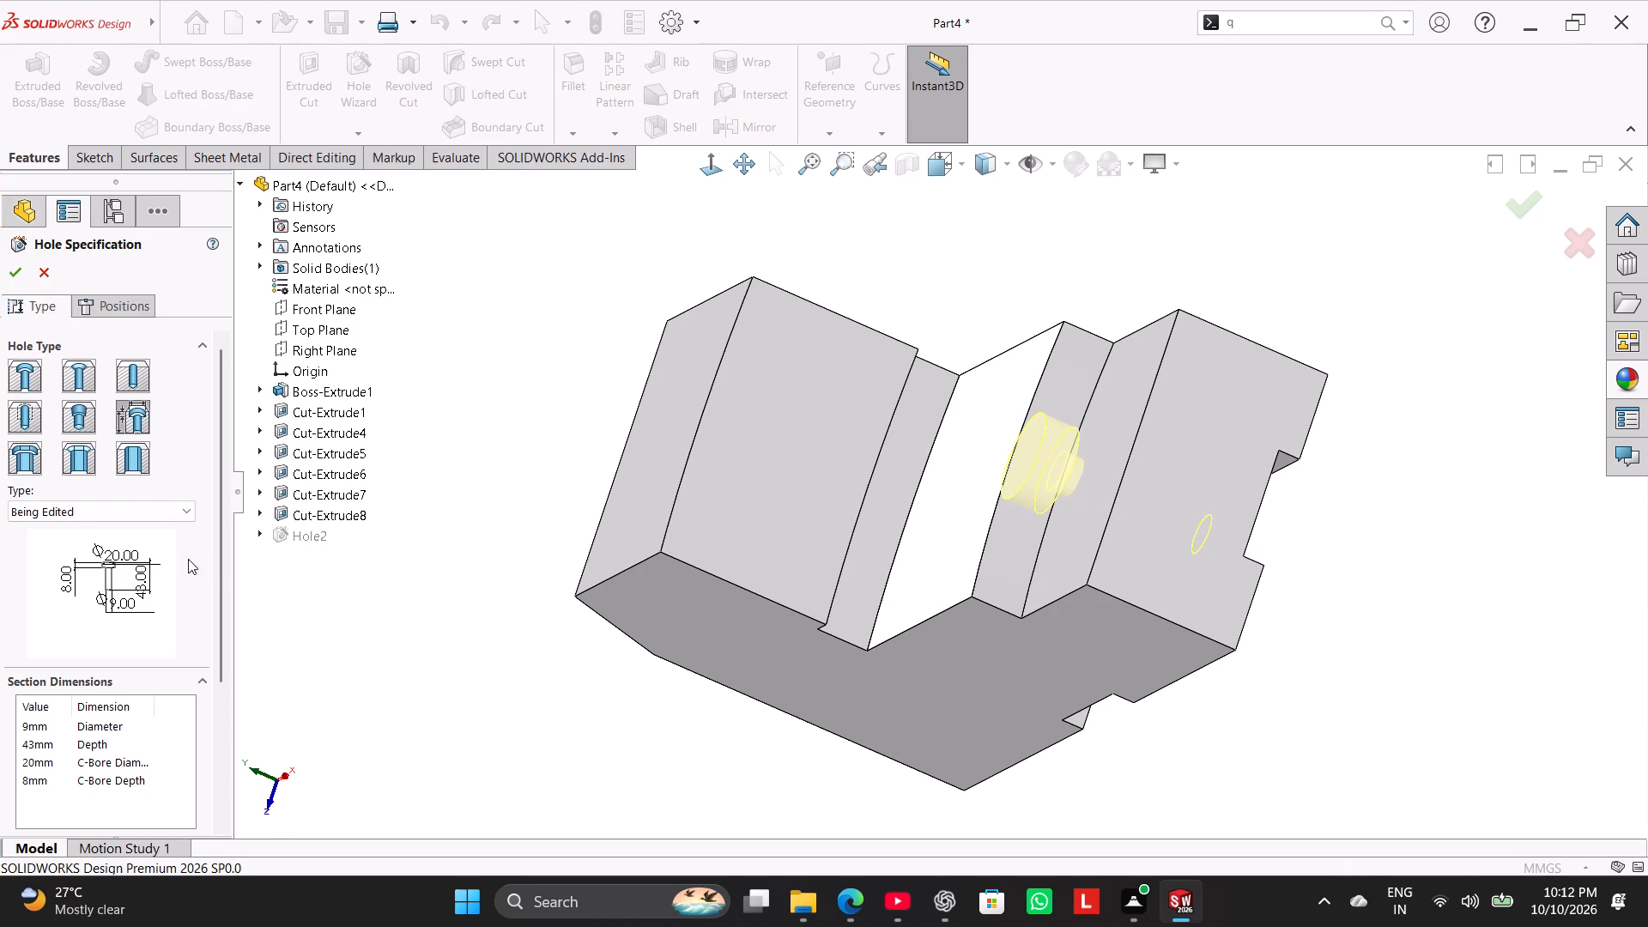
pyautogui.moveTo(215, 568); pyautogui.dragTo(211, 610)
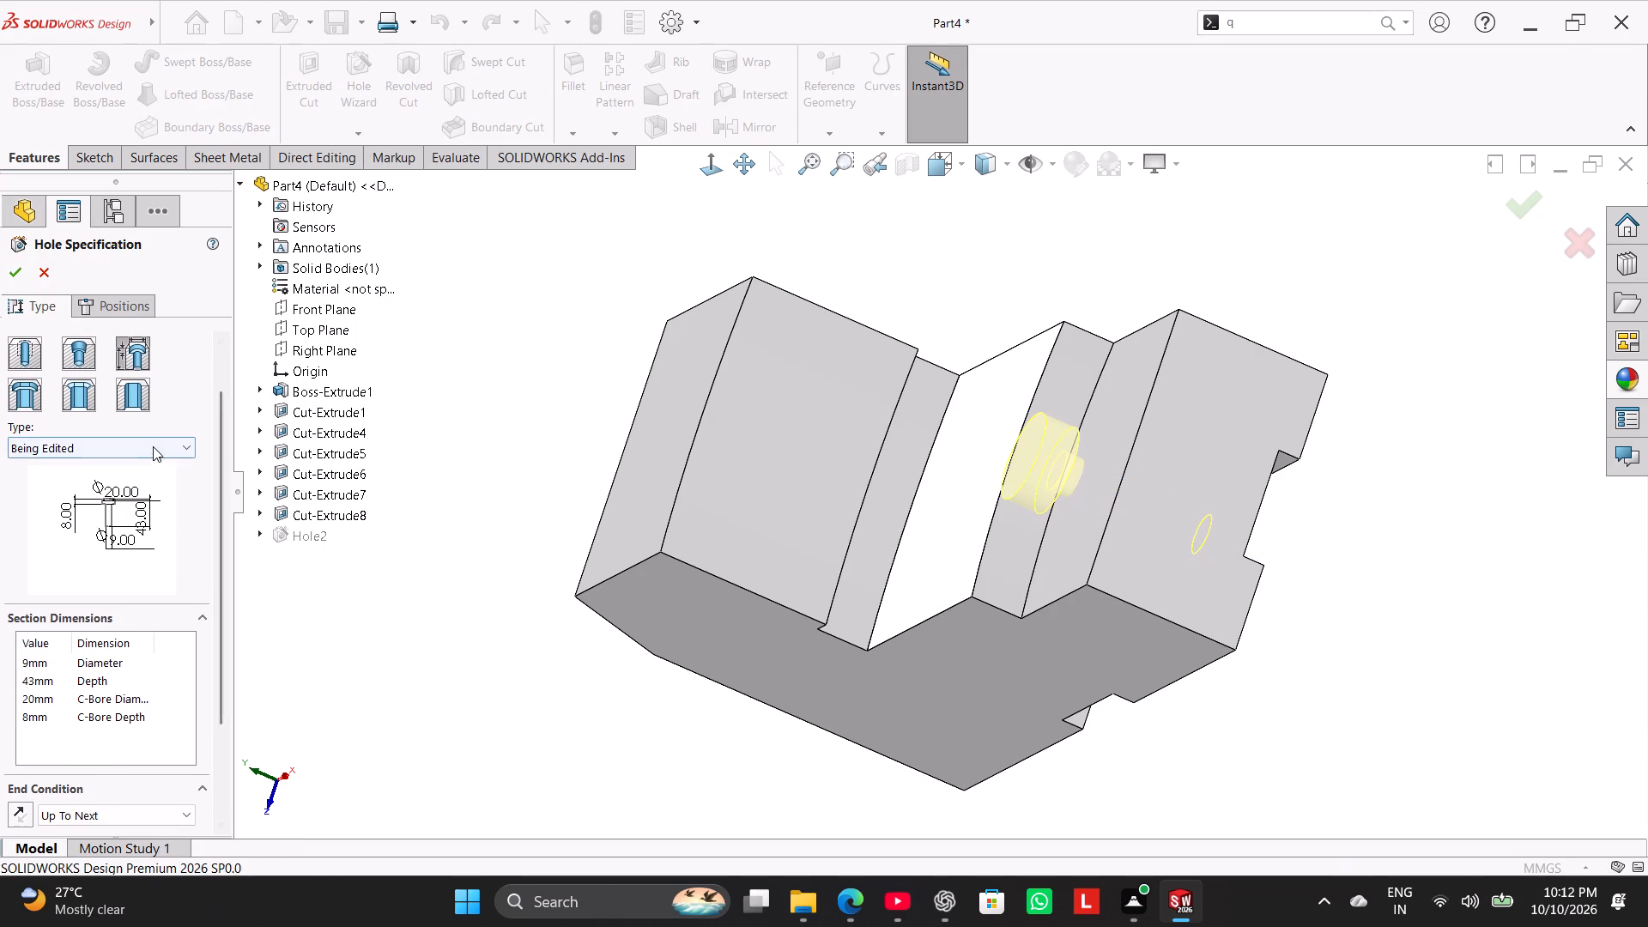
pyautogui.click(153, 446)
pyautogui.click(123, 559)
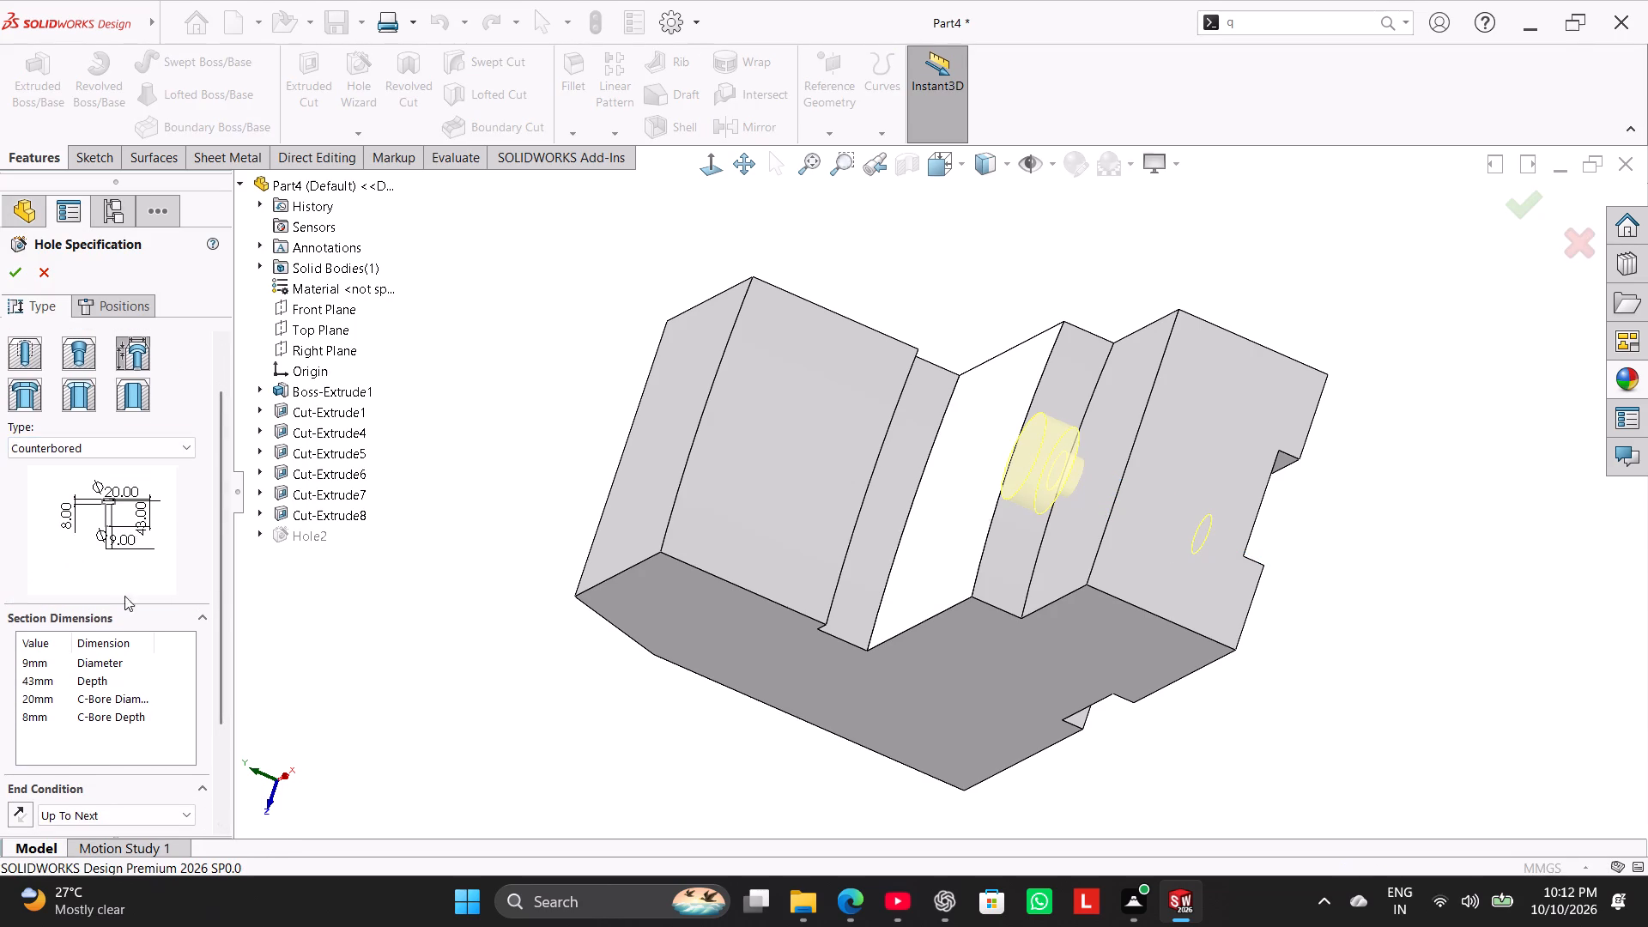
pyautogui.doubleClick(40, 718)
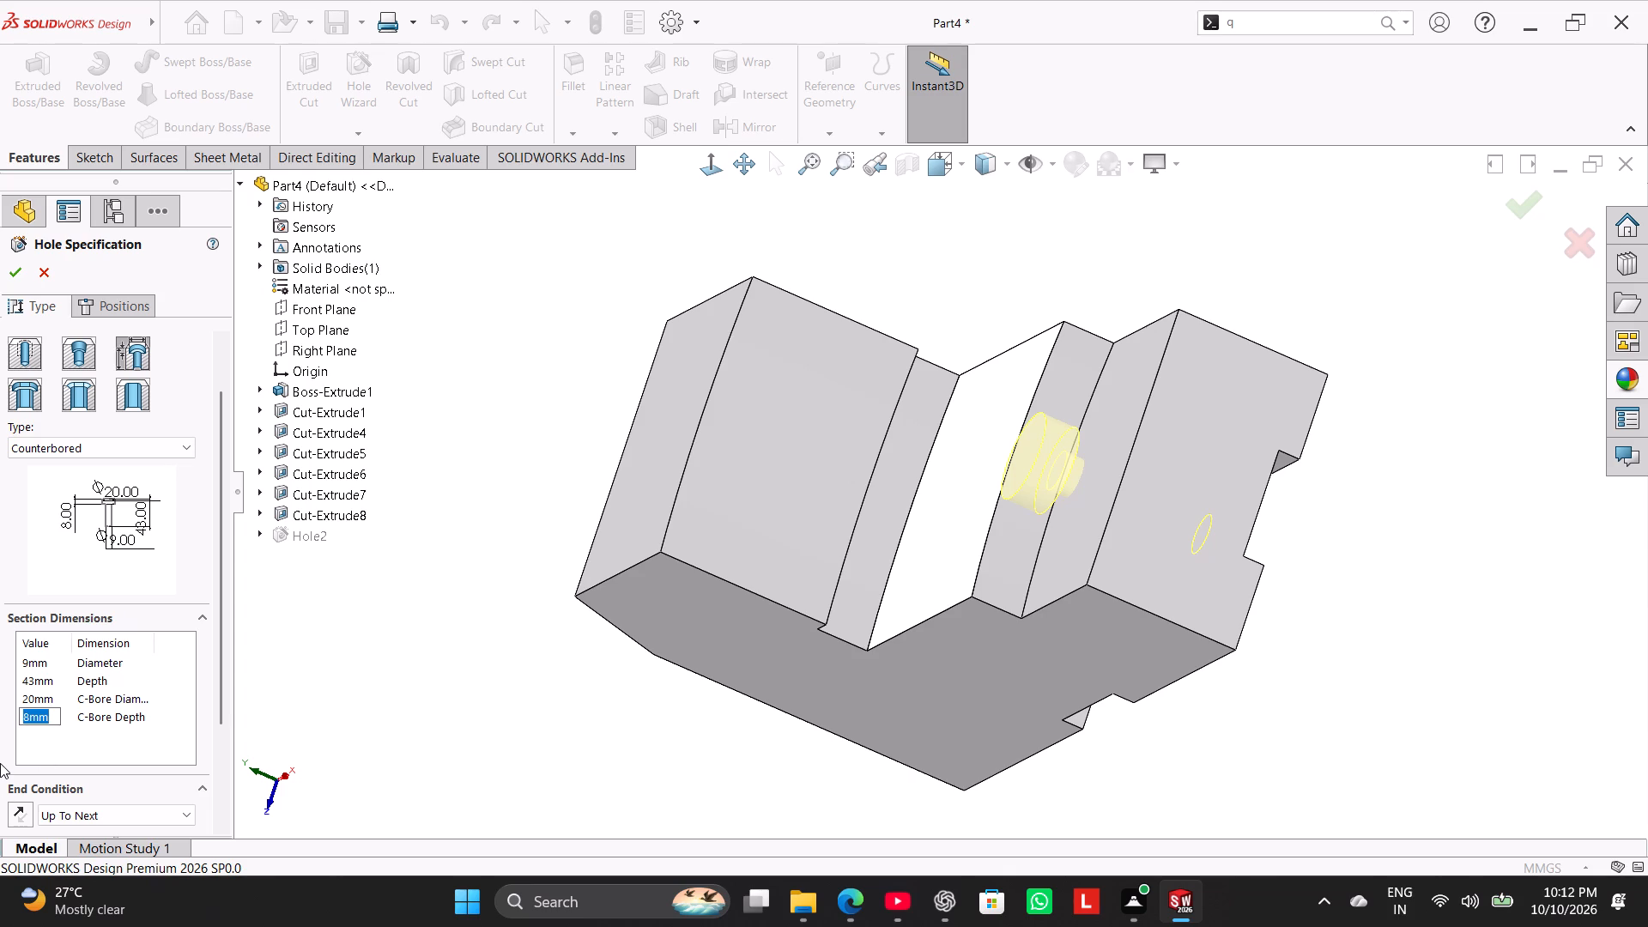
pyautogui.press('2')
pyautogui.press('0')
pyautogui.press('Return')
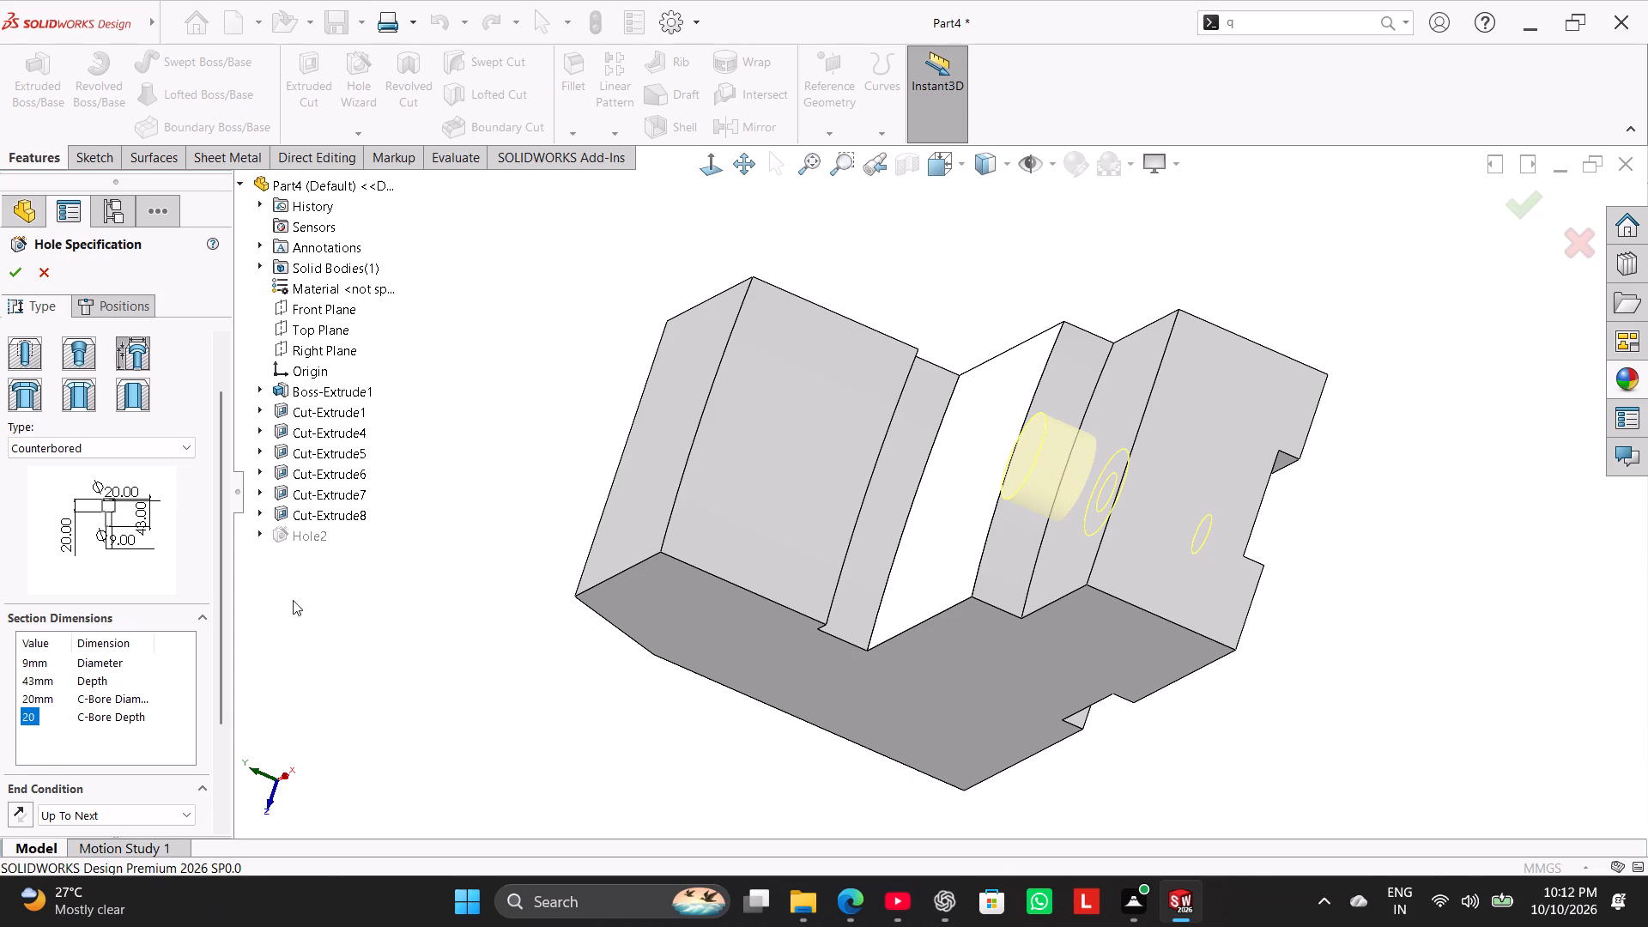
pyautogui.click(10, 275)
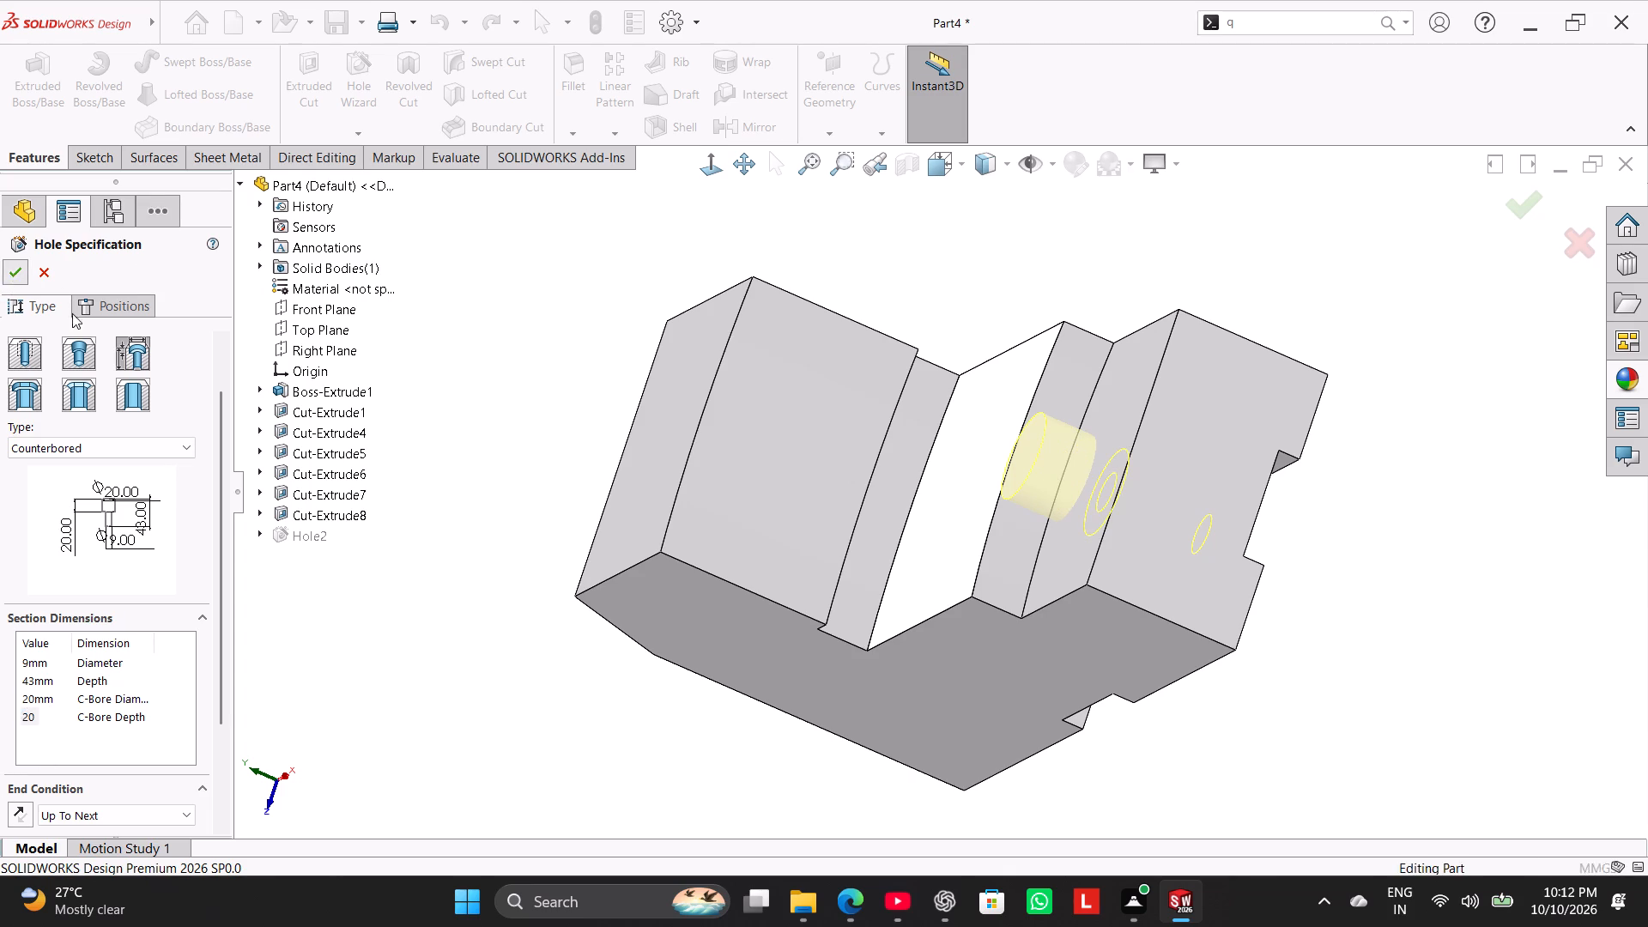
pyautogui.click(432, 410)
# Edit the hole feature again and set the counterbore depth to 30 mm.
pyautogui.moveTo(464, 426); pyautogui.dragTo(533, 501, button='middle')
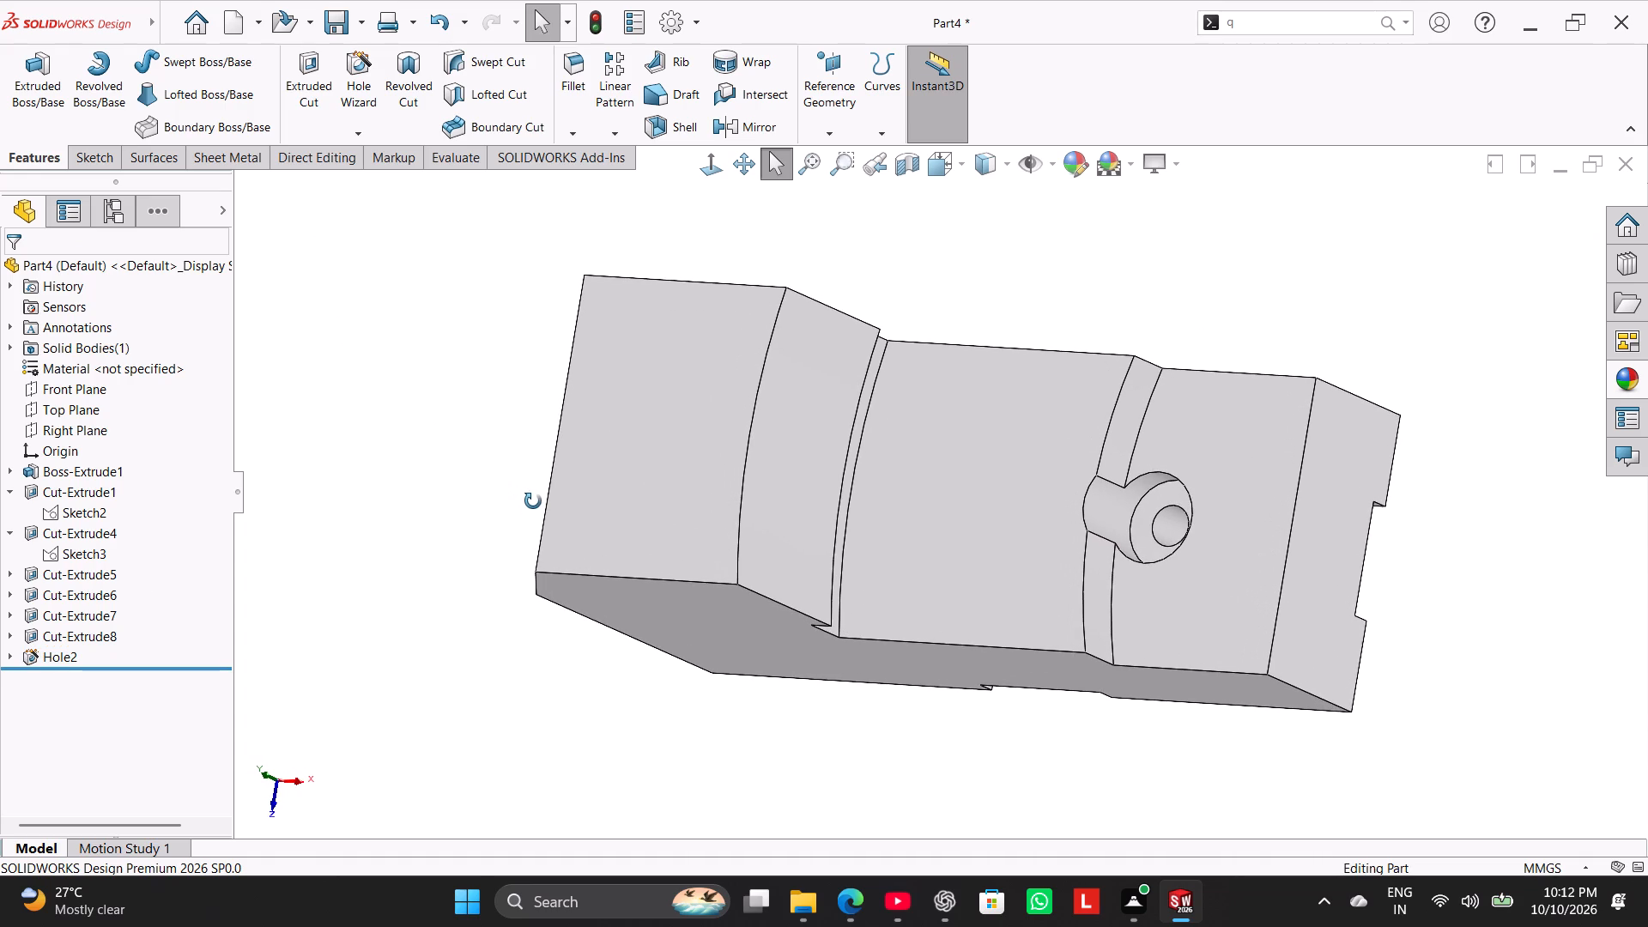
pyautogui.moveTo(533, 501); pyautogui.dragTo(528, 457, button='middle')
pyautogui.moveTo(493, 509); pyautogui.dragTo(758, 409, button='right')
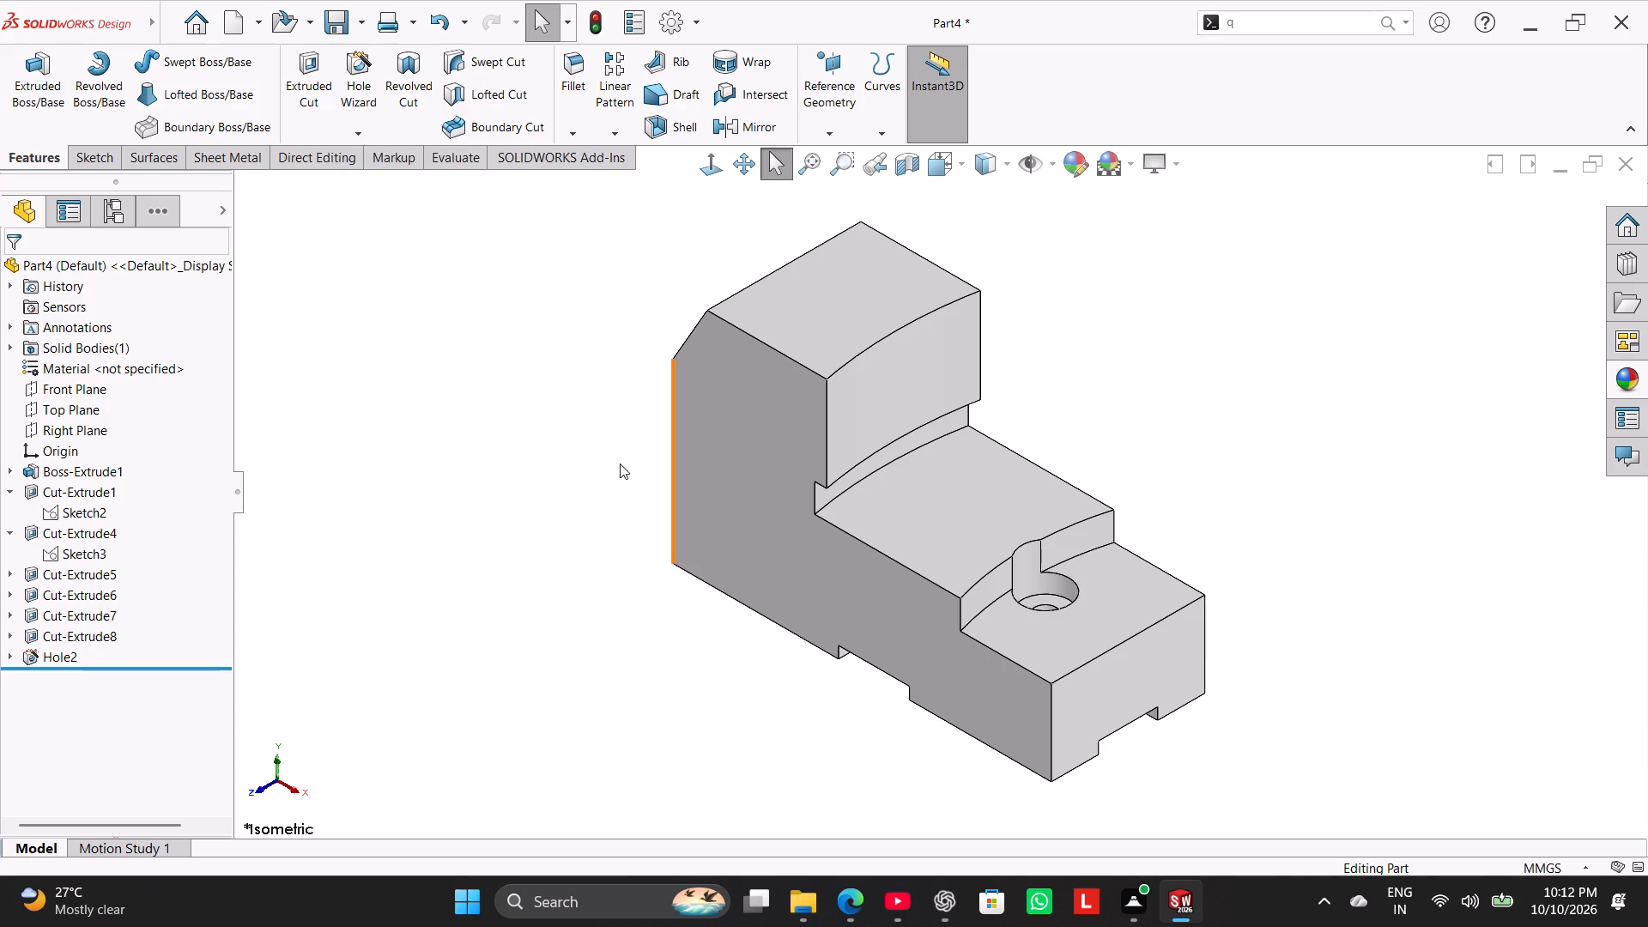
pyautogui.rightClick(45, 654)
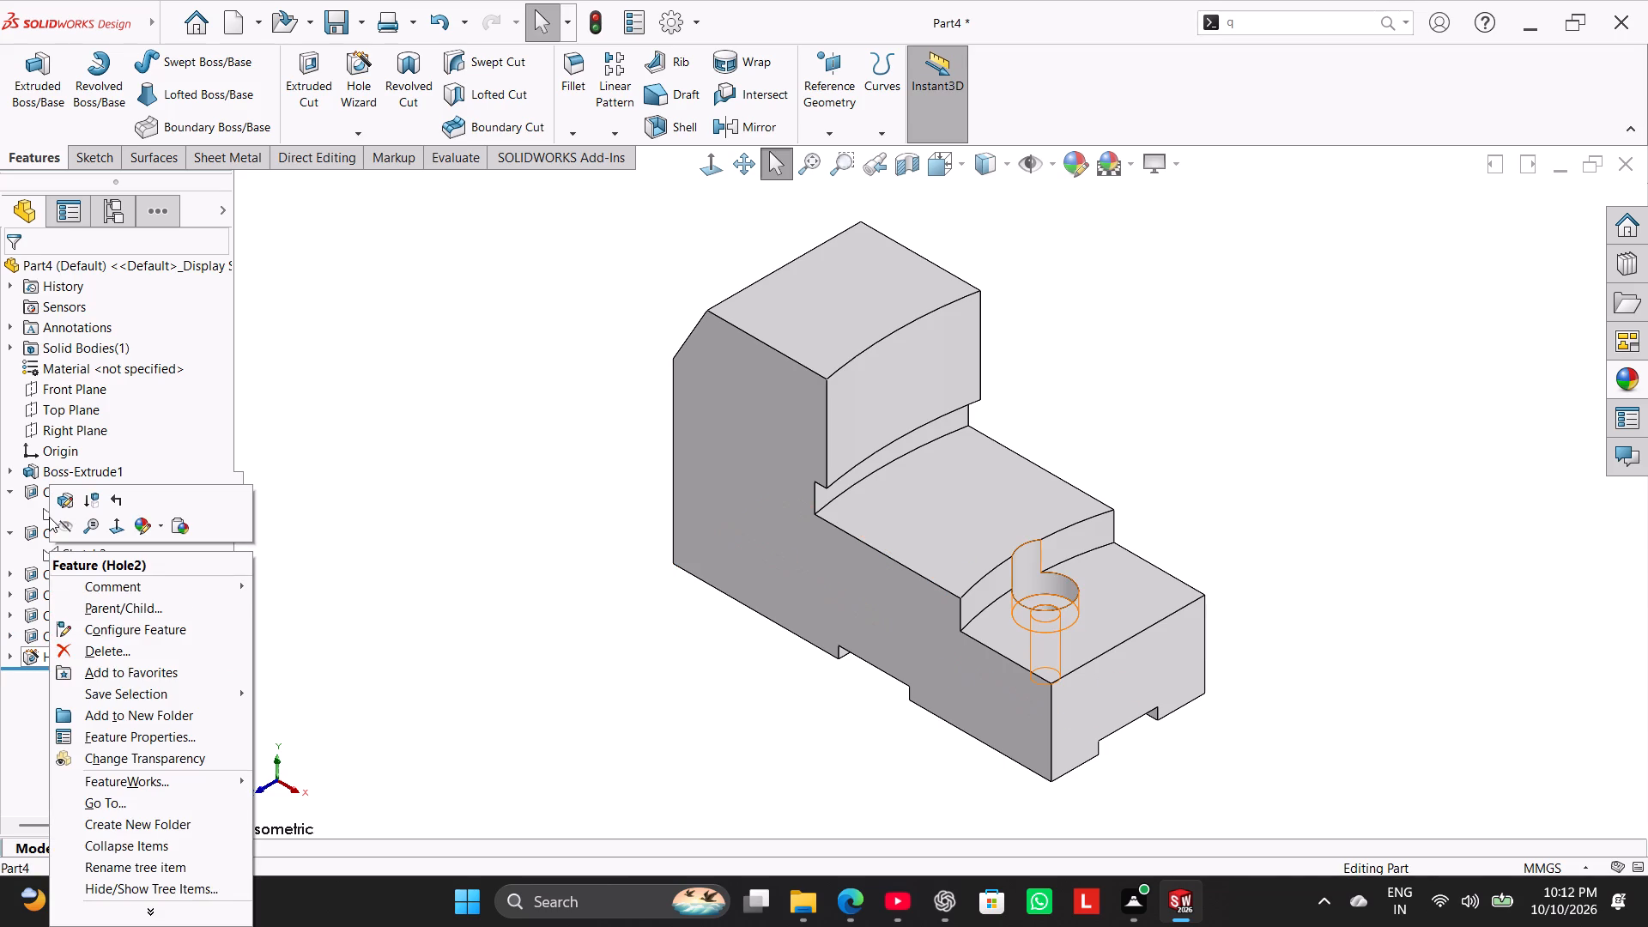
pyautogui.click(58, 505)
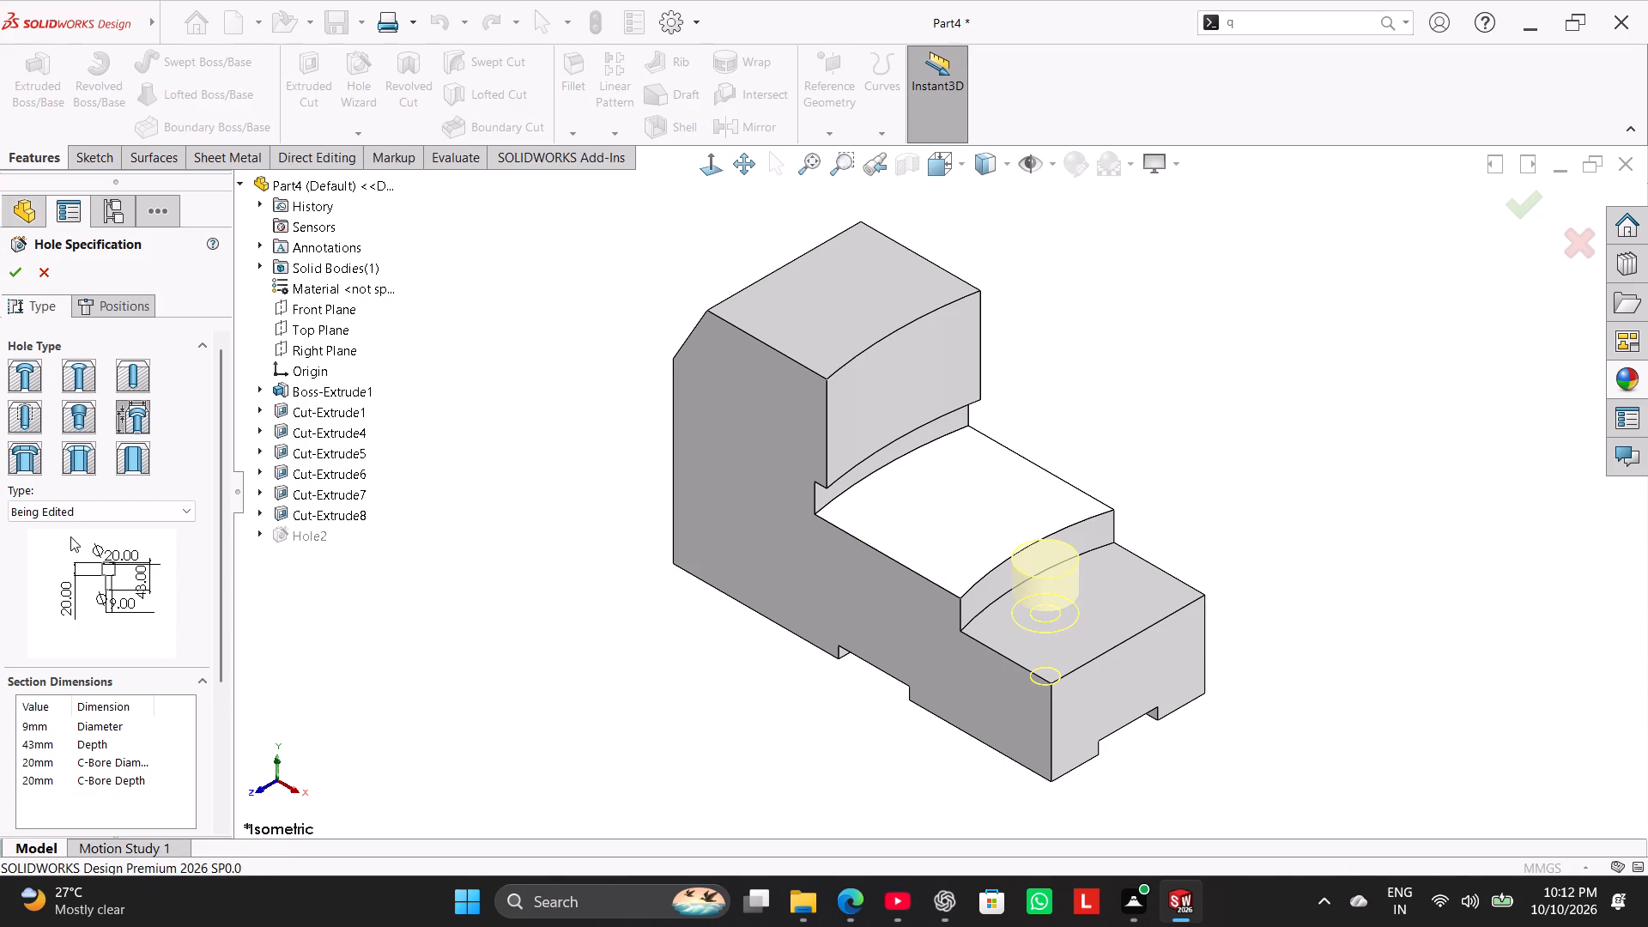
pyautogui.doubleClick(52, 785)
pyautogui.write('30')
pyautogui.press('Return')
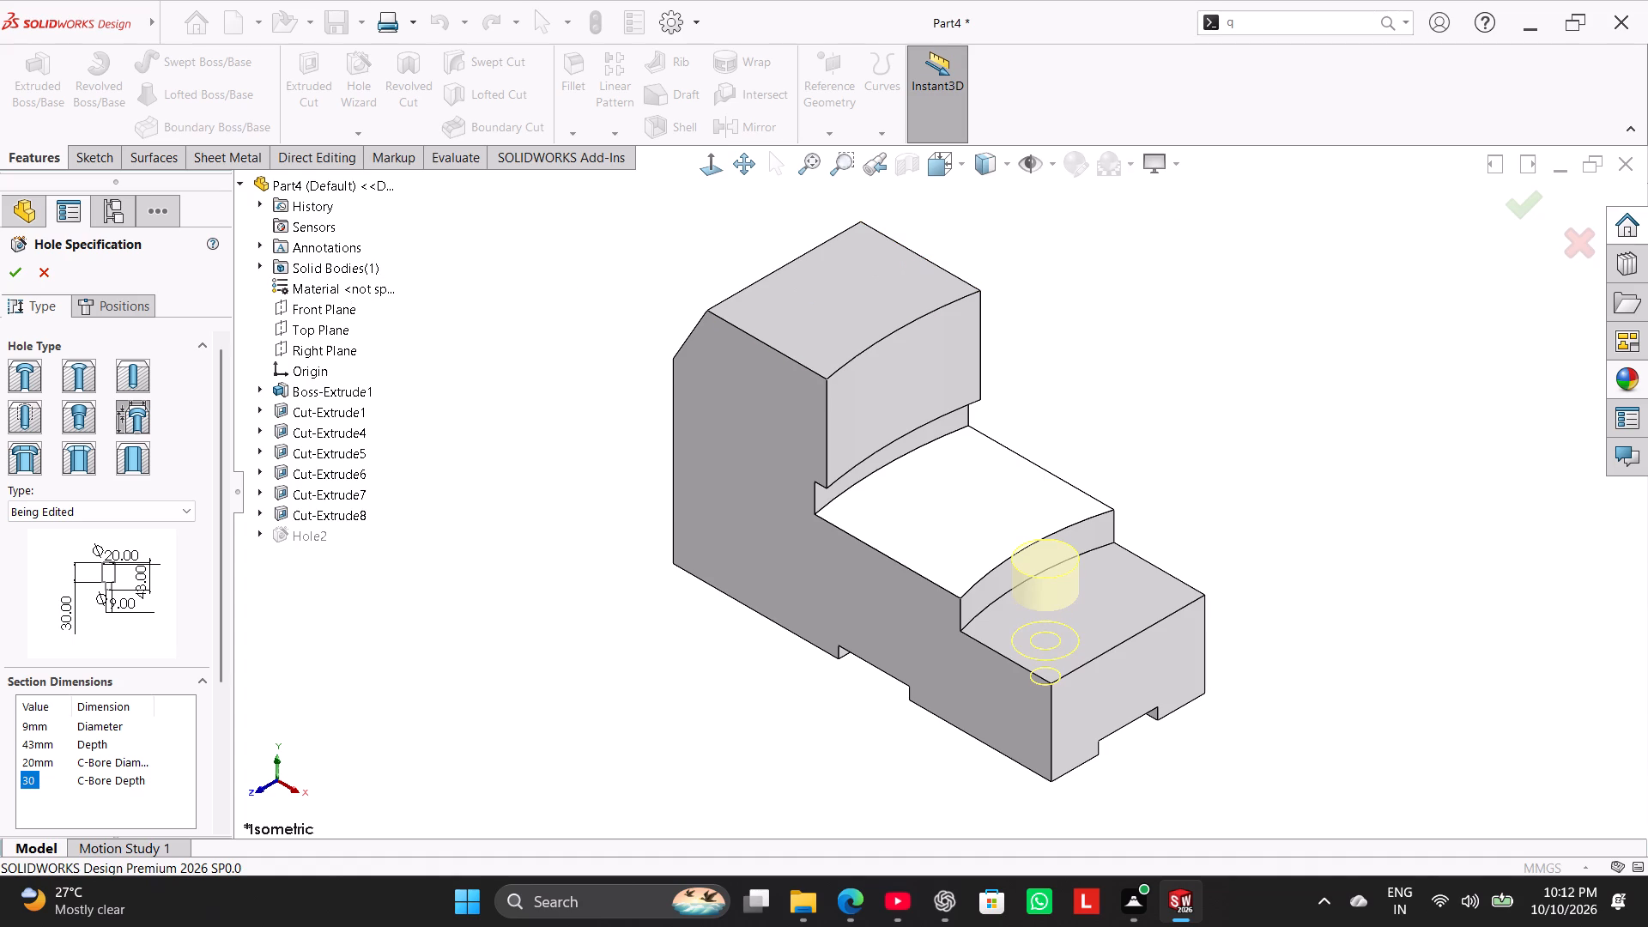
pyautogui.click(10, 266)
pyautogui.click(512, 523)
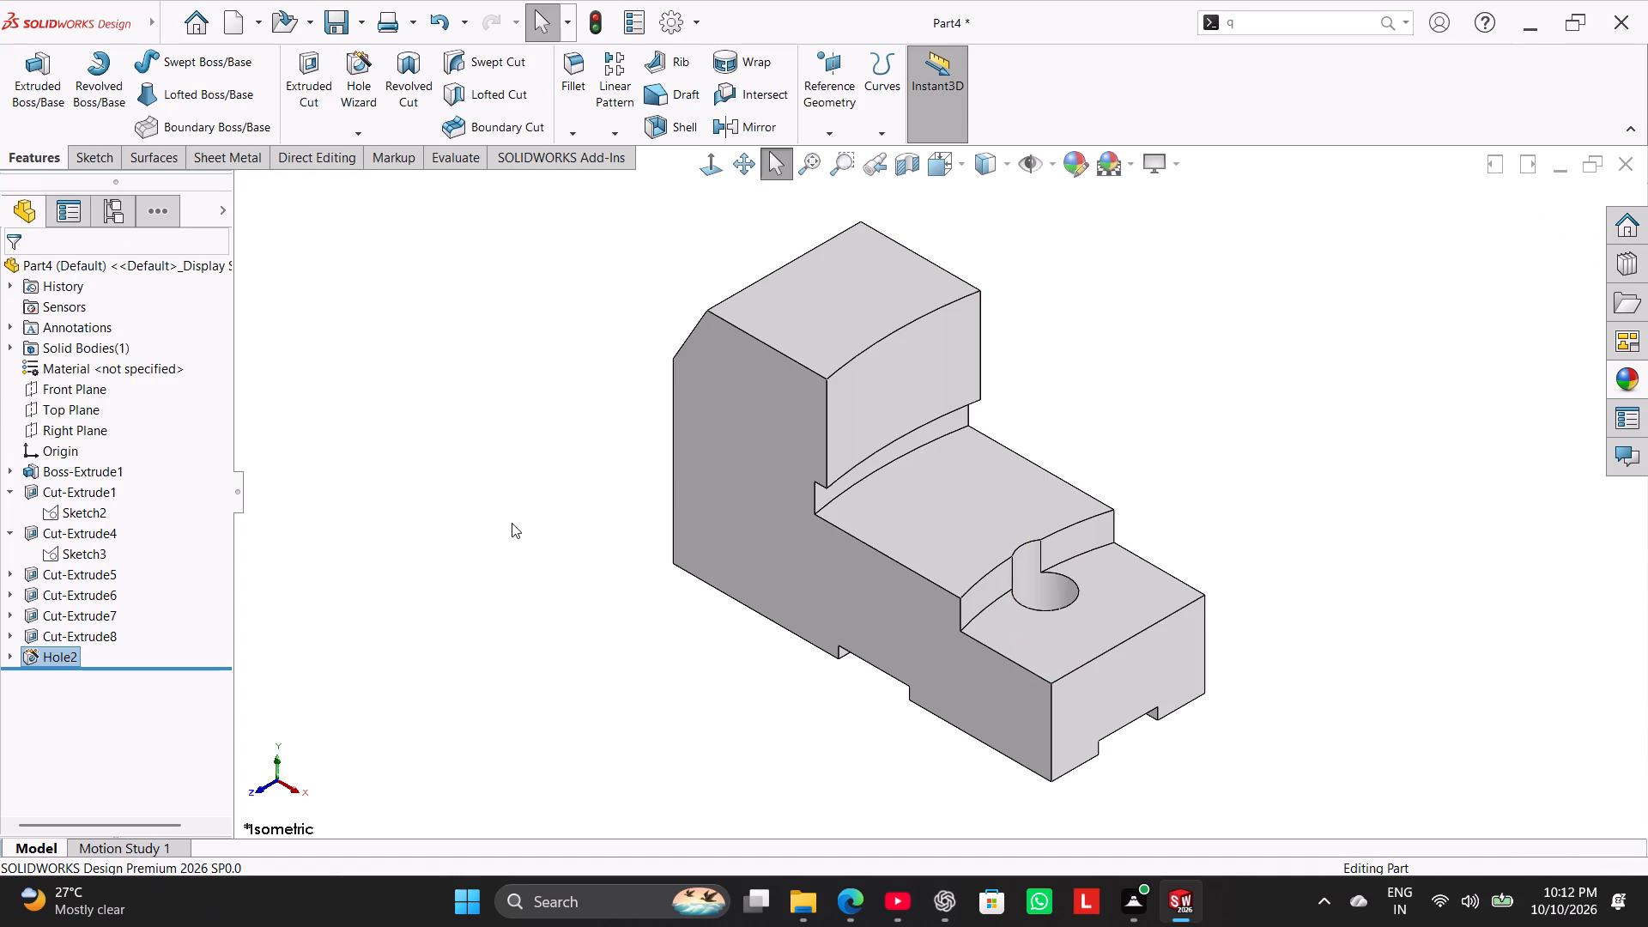
# Display the part with hidden lines visible and examine how deep the counterbored hole runs inside the block.
pyautogui.moveTo(560, 595); pyautogui.dragTo(549, 594, button='middle')
pyautogui.moveTo(566, 556); pyautogui.dragTo(591, 520, button='middle')
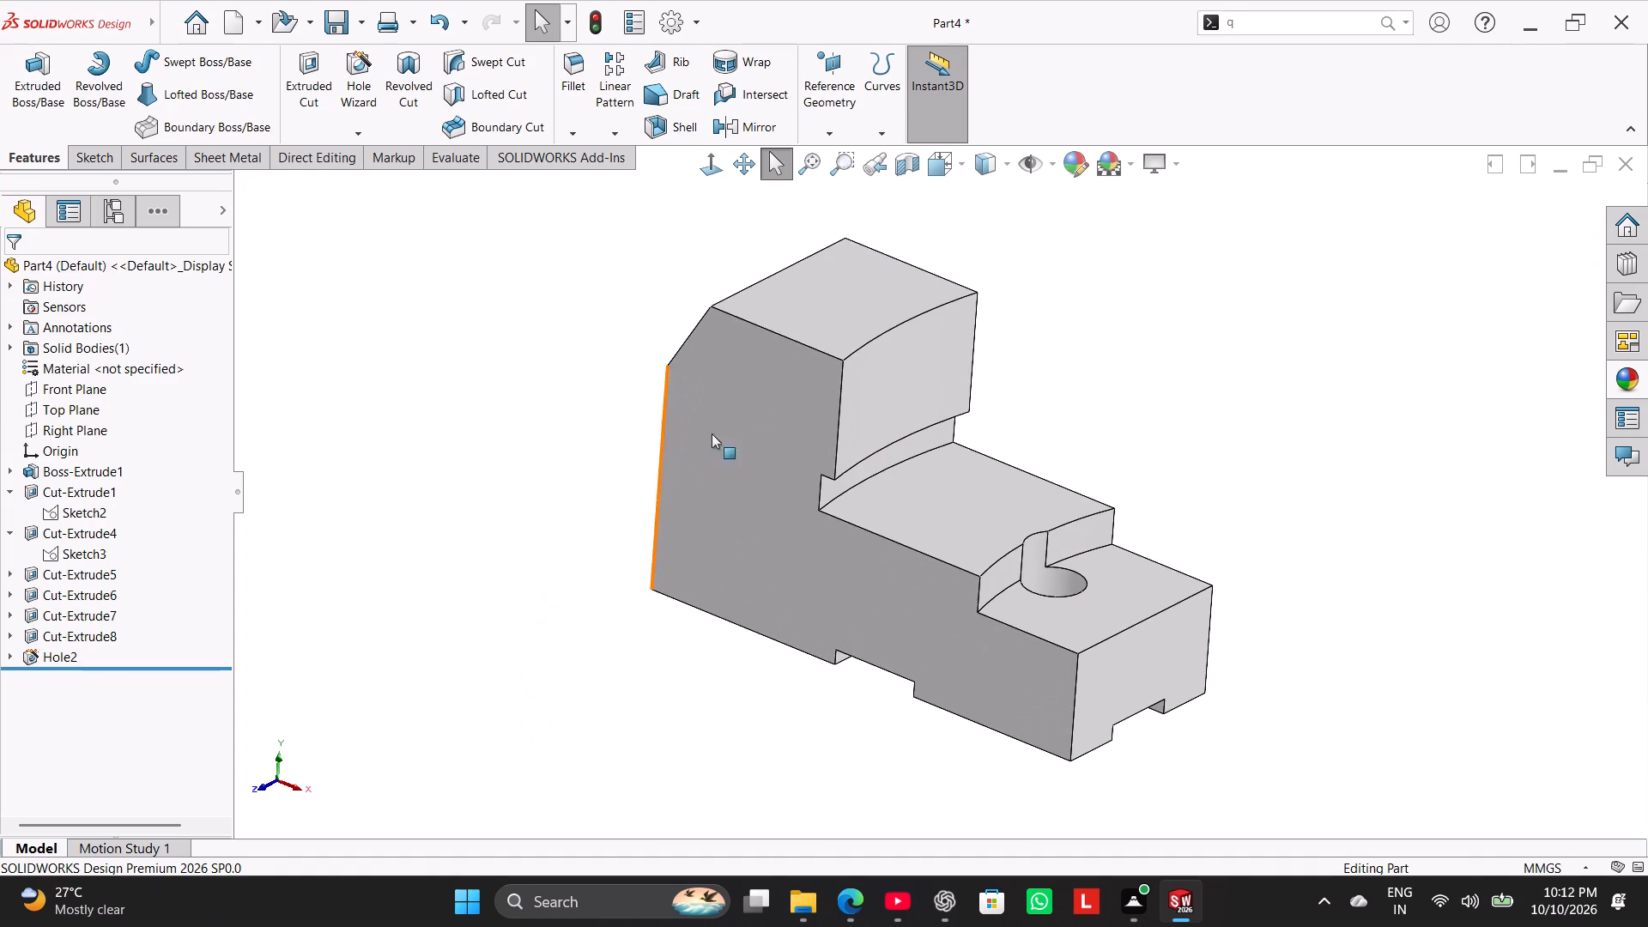
pyautogui.click(958, 174)
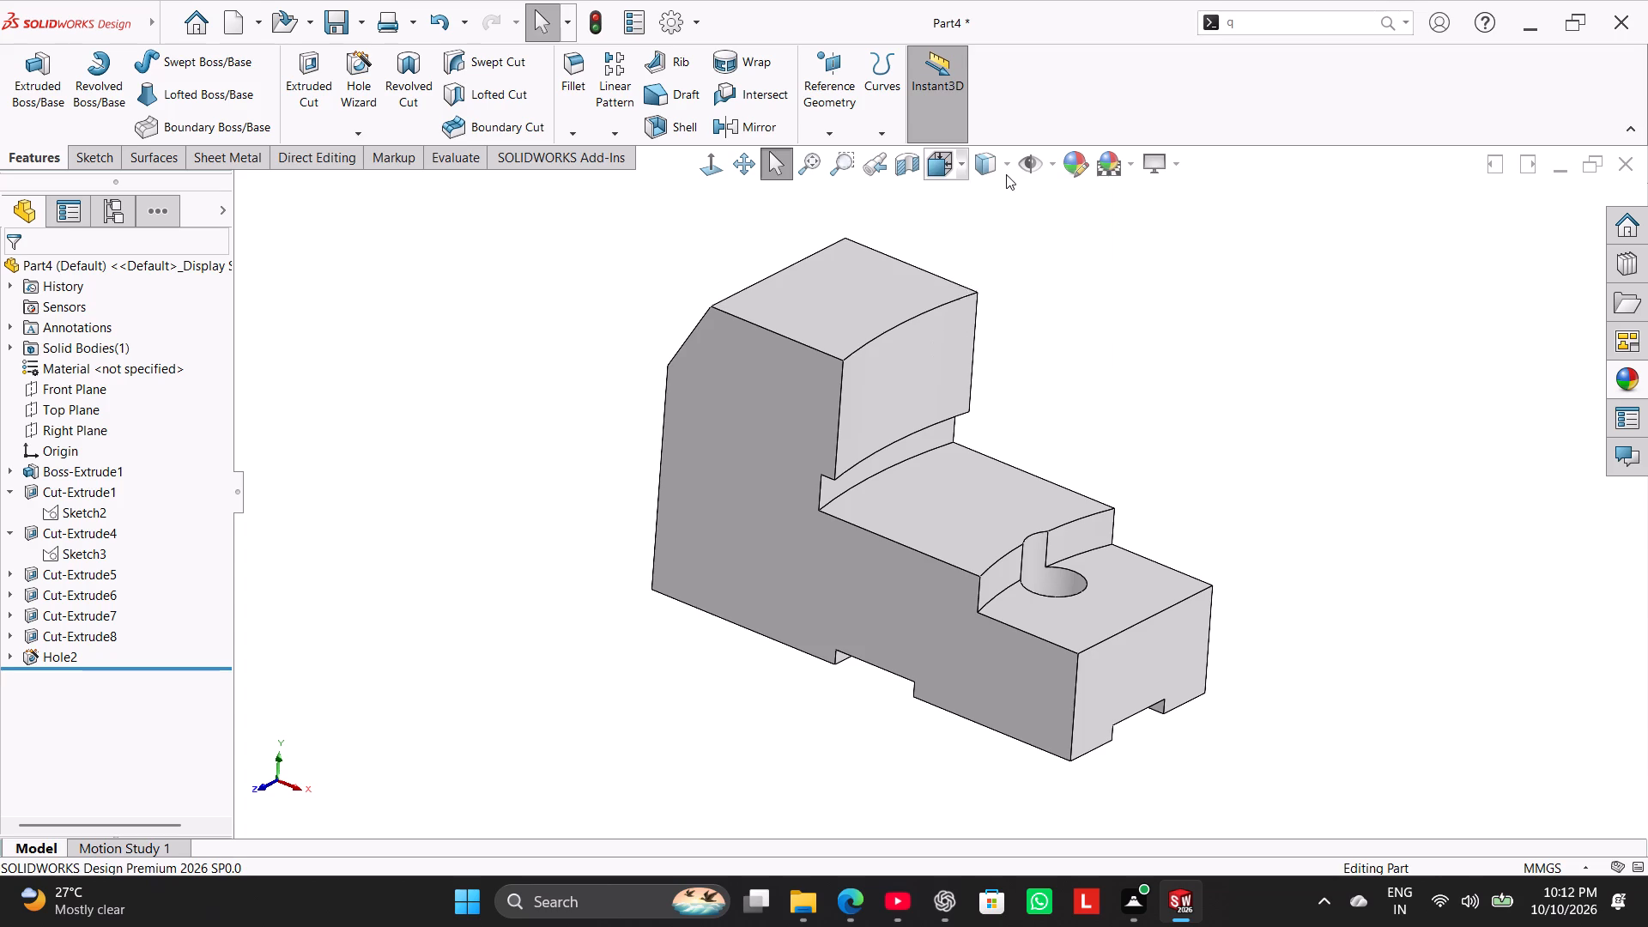
pyautogui.click(1007, 173)
pyautogui.click(1007, 173)
pyautogui.click(984, 293)
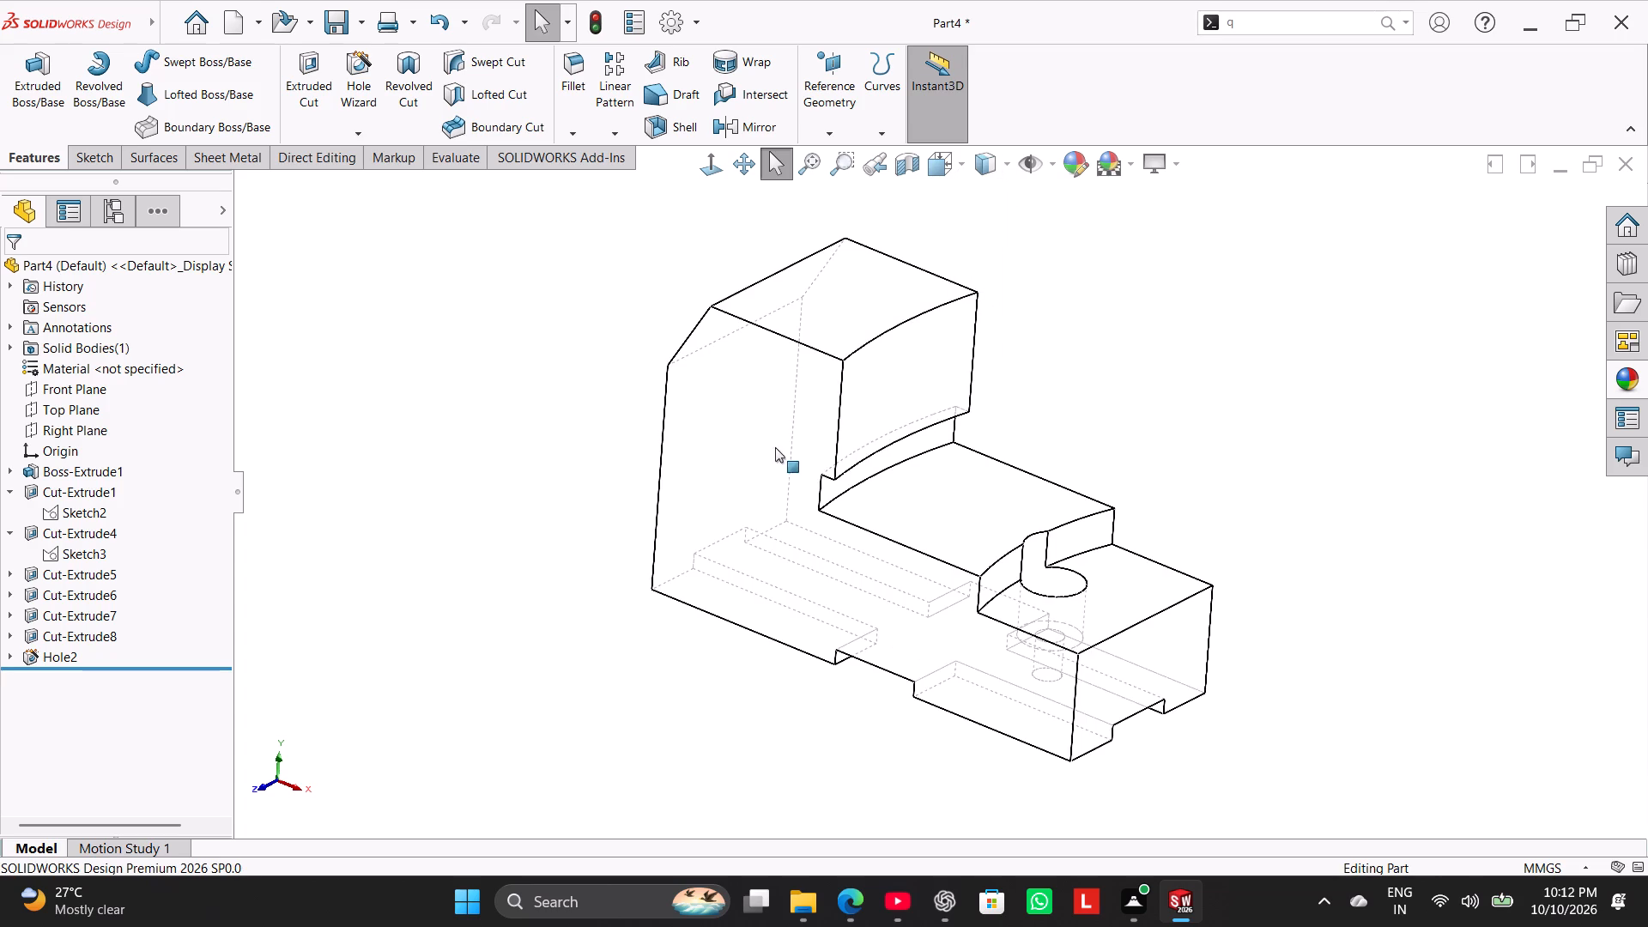
pyautogui.moveTo(627, 466); pyautogui.dragTo(617, 488, button='middle')
pyautogui.moveTo(554, 532); pyautogui.dragTo(632, 485, button='right')
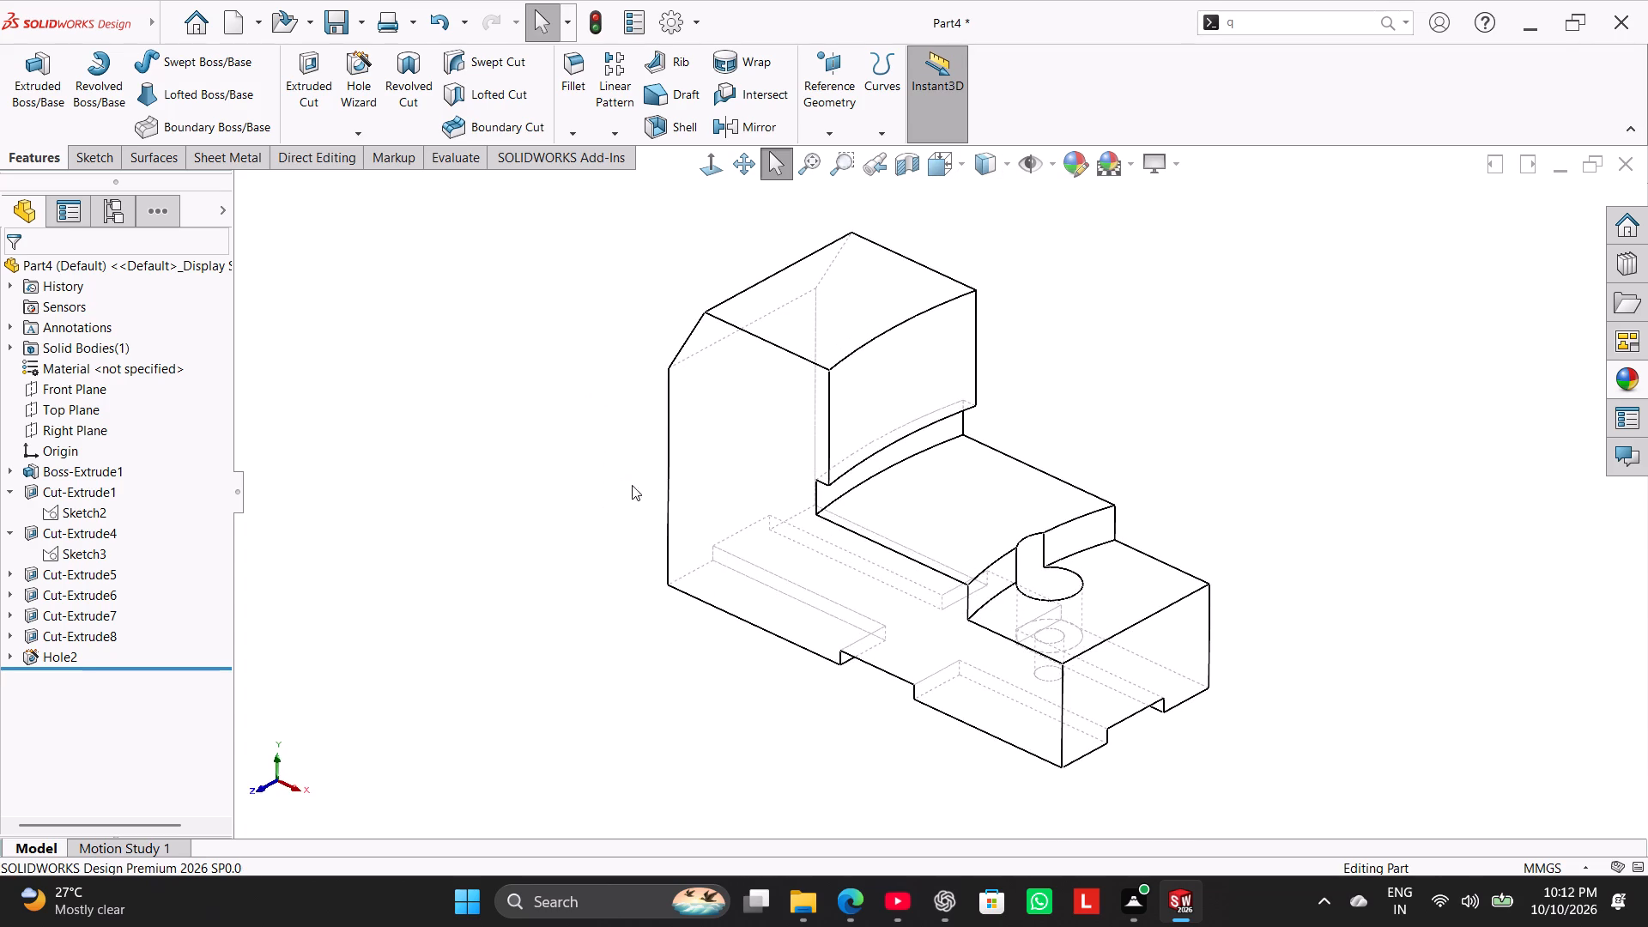
pyautogui.moveTo(632, 485); pyautogui.dragTo(700, 433, button='right')
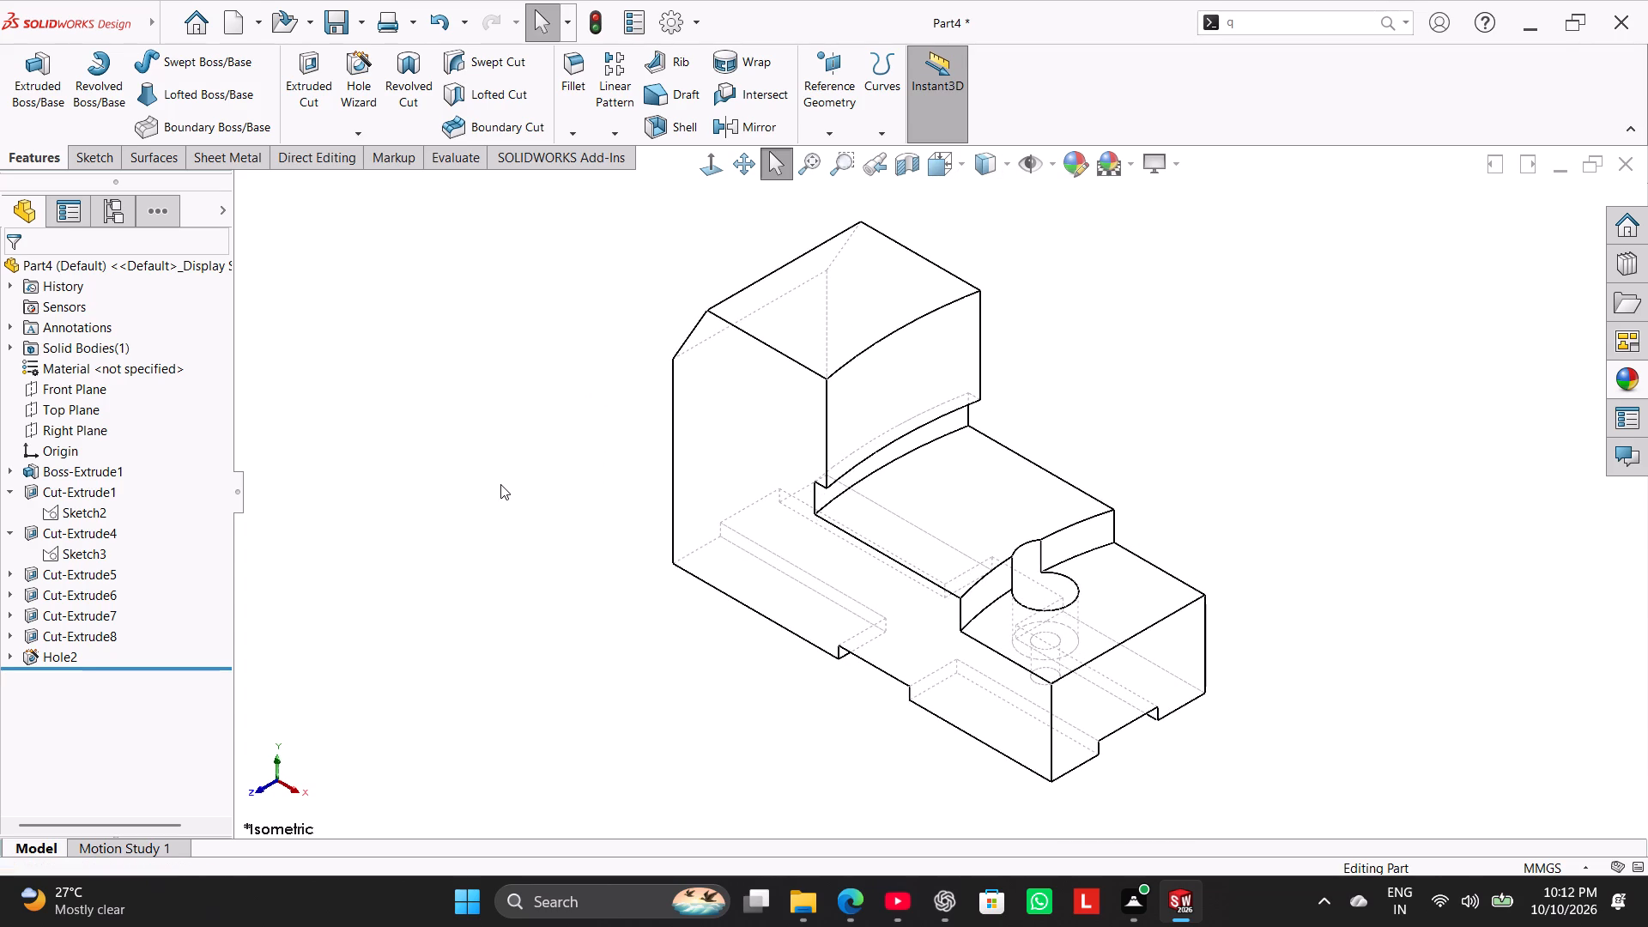
# Edit the hole feature and set the counterbore depth to 25 mm.
pyautogui.rightClick(73, 648)
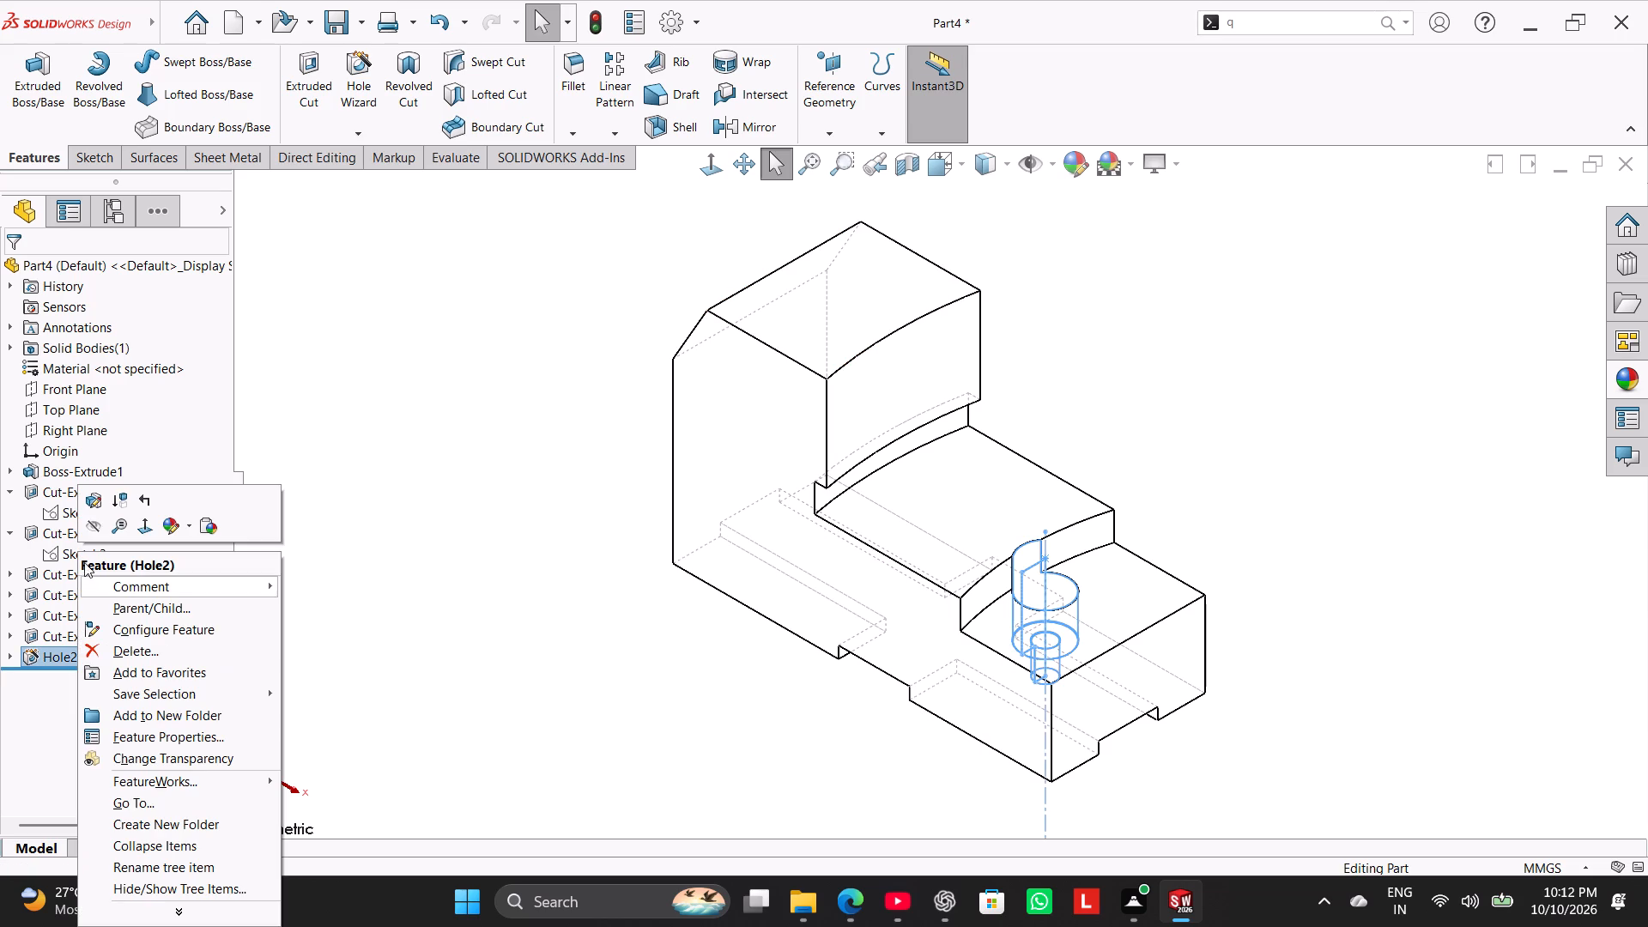
pyautogui.click(93, 498)
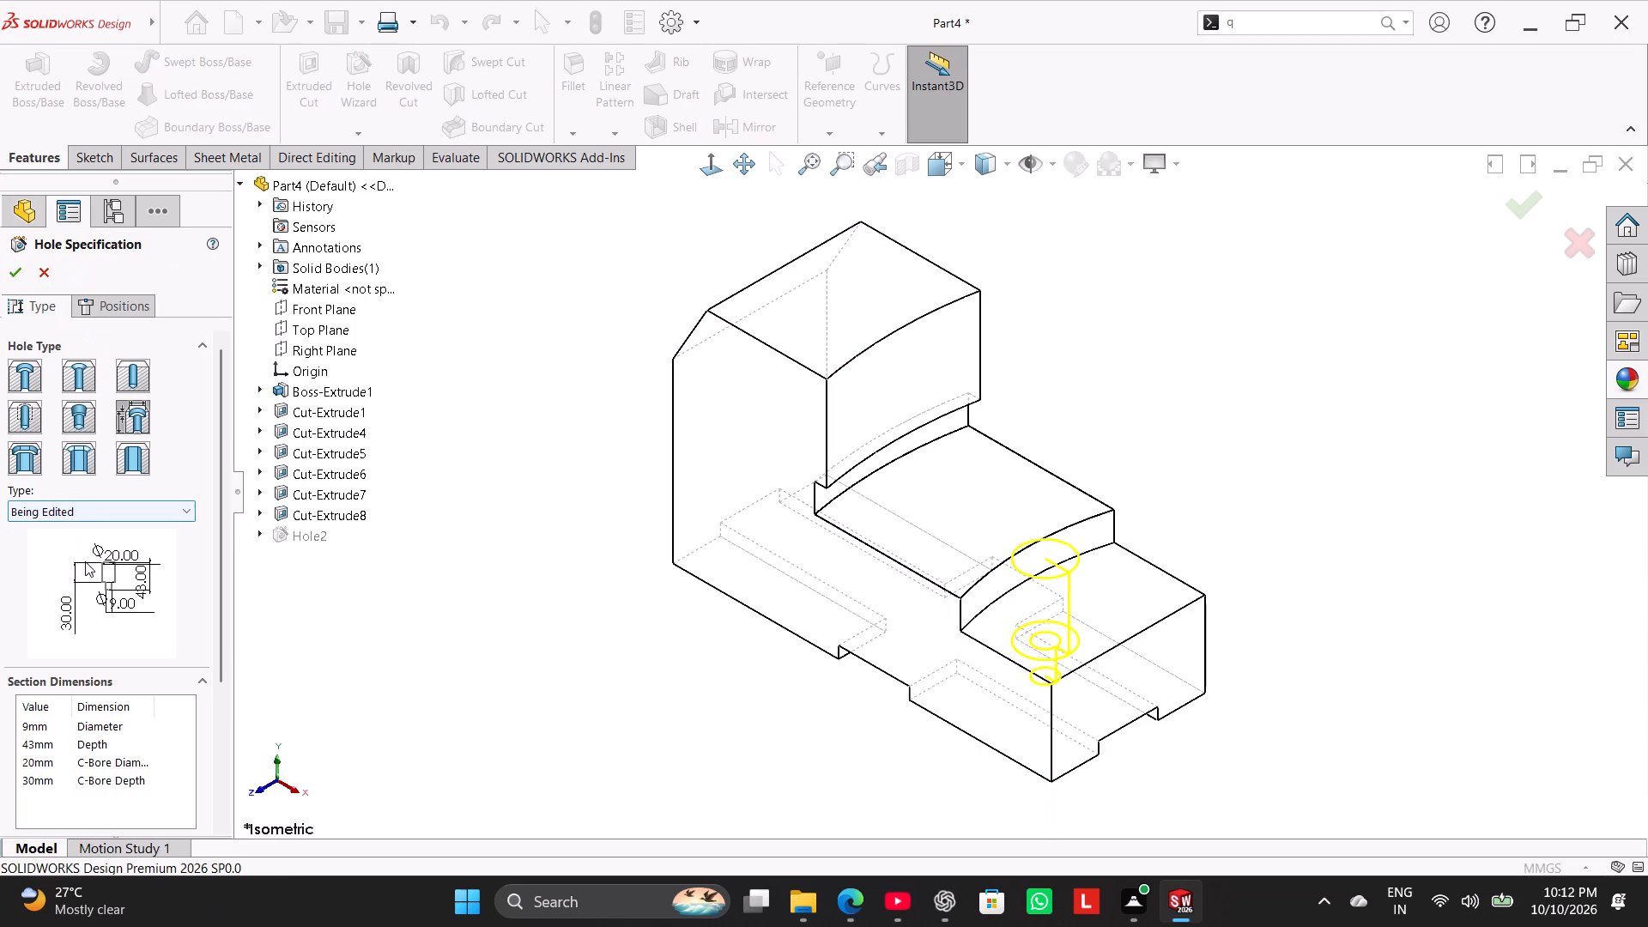
pyautogui.doubleClick(52, 779)
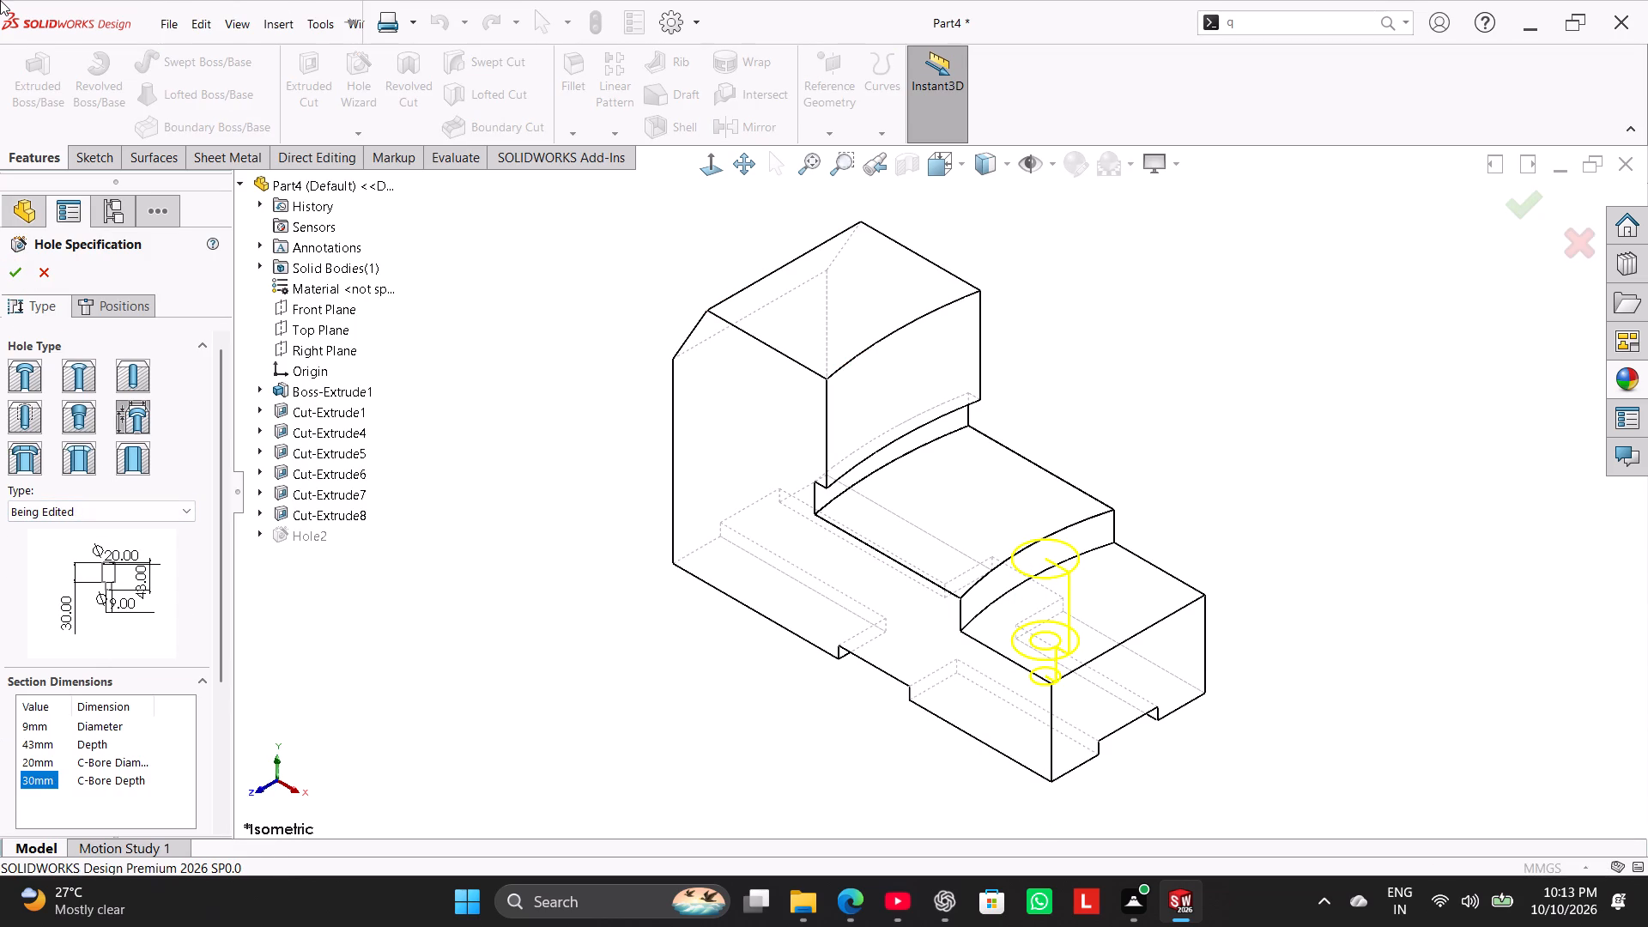
pyautogui.write('25')
pyautogui.press('Return')
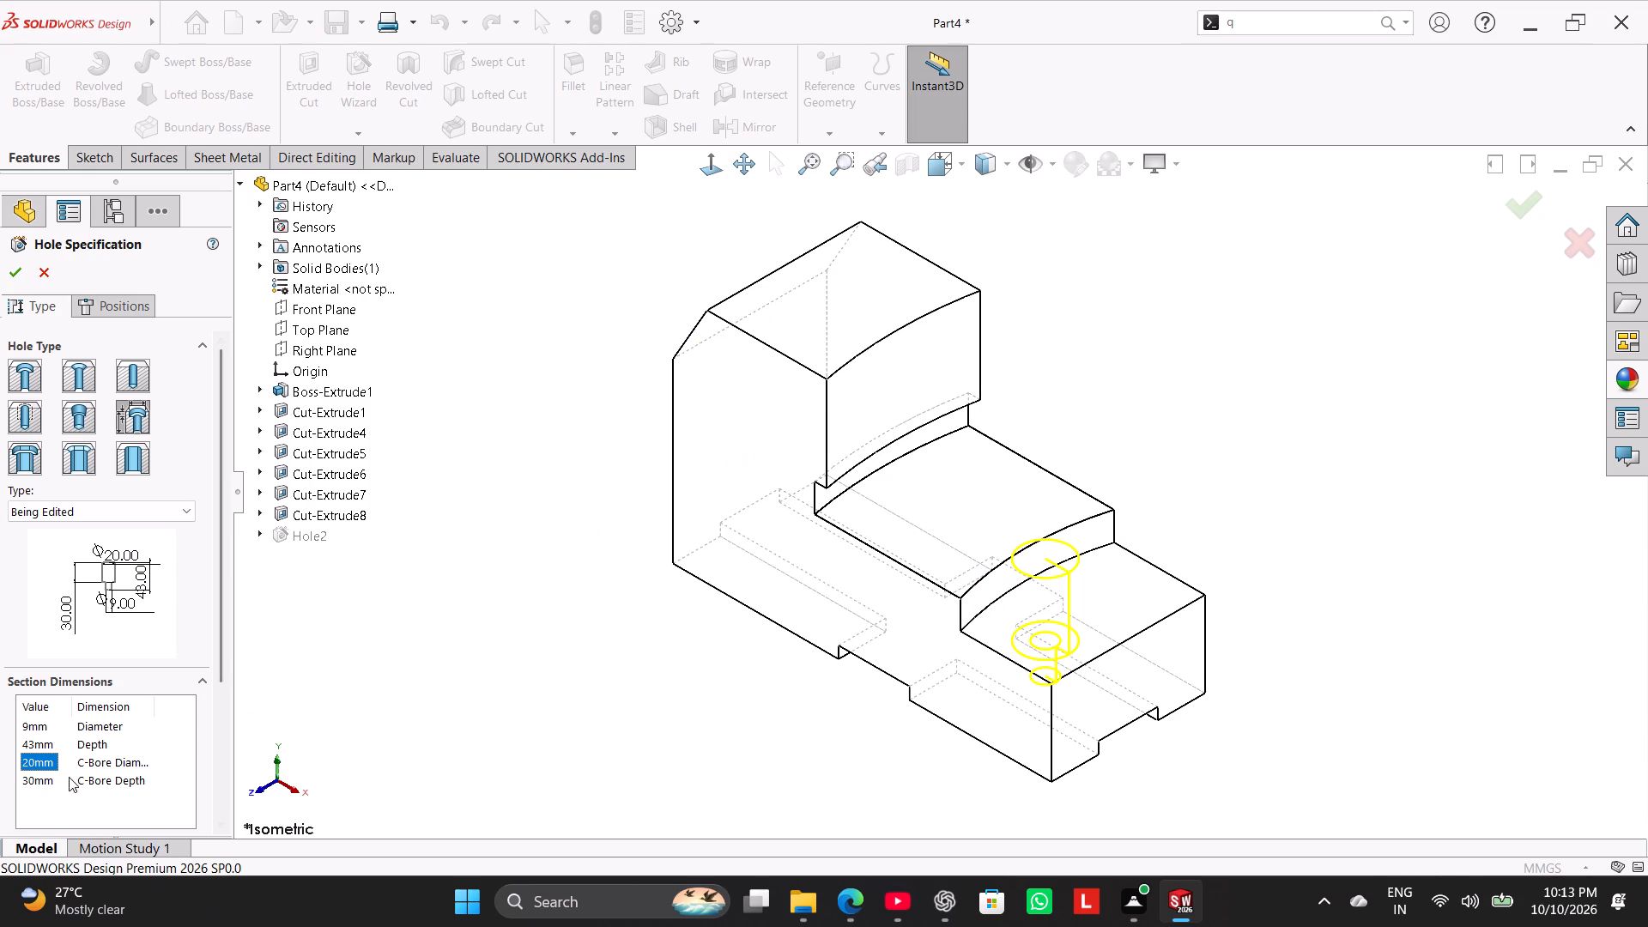
pyautogui.doubleClick(47, 780)
pyautogui.write('25')
pyautogui.press('Return')
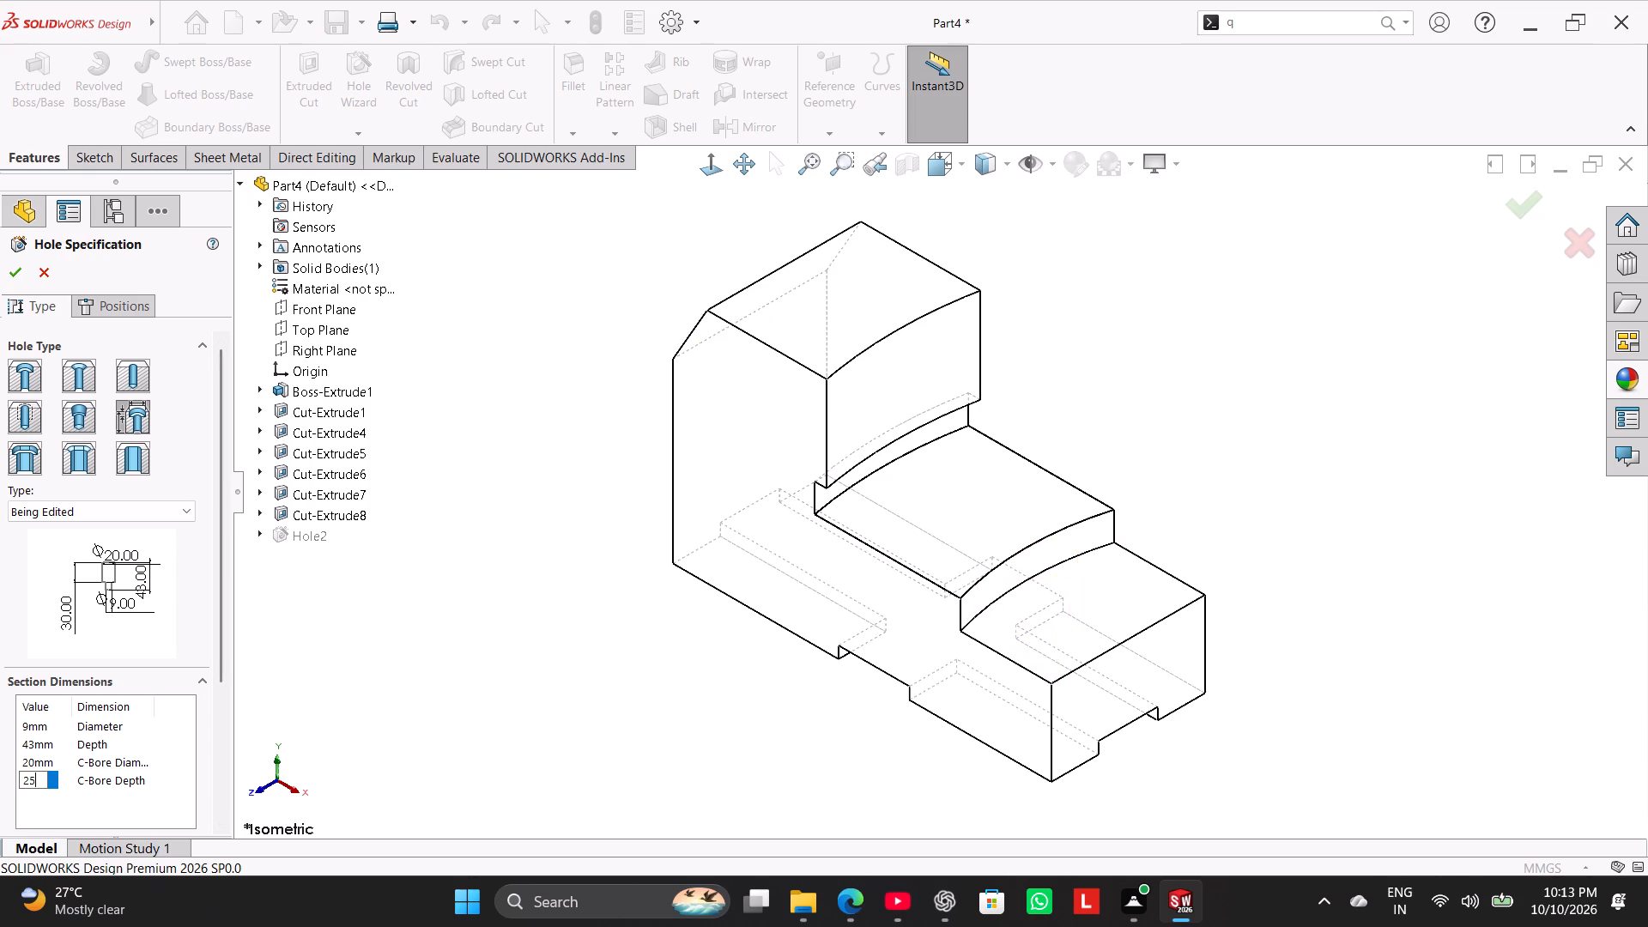
pyautogui.click(13, 270)
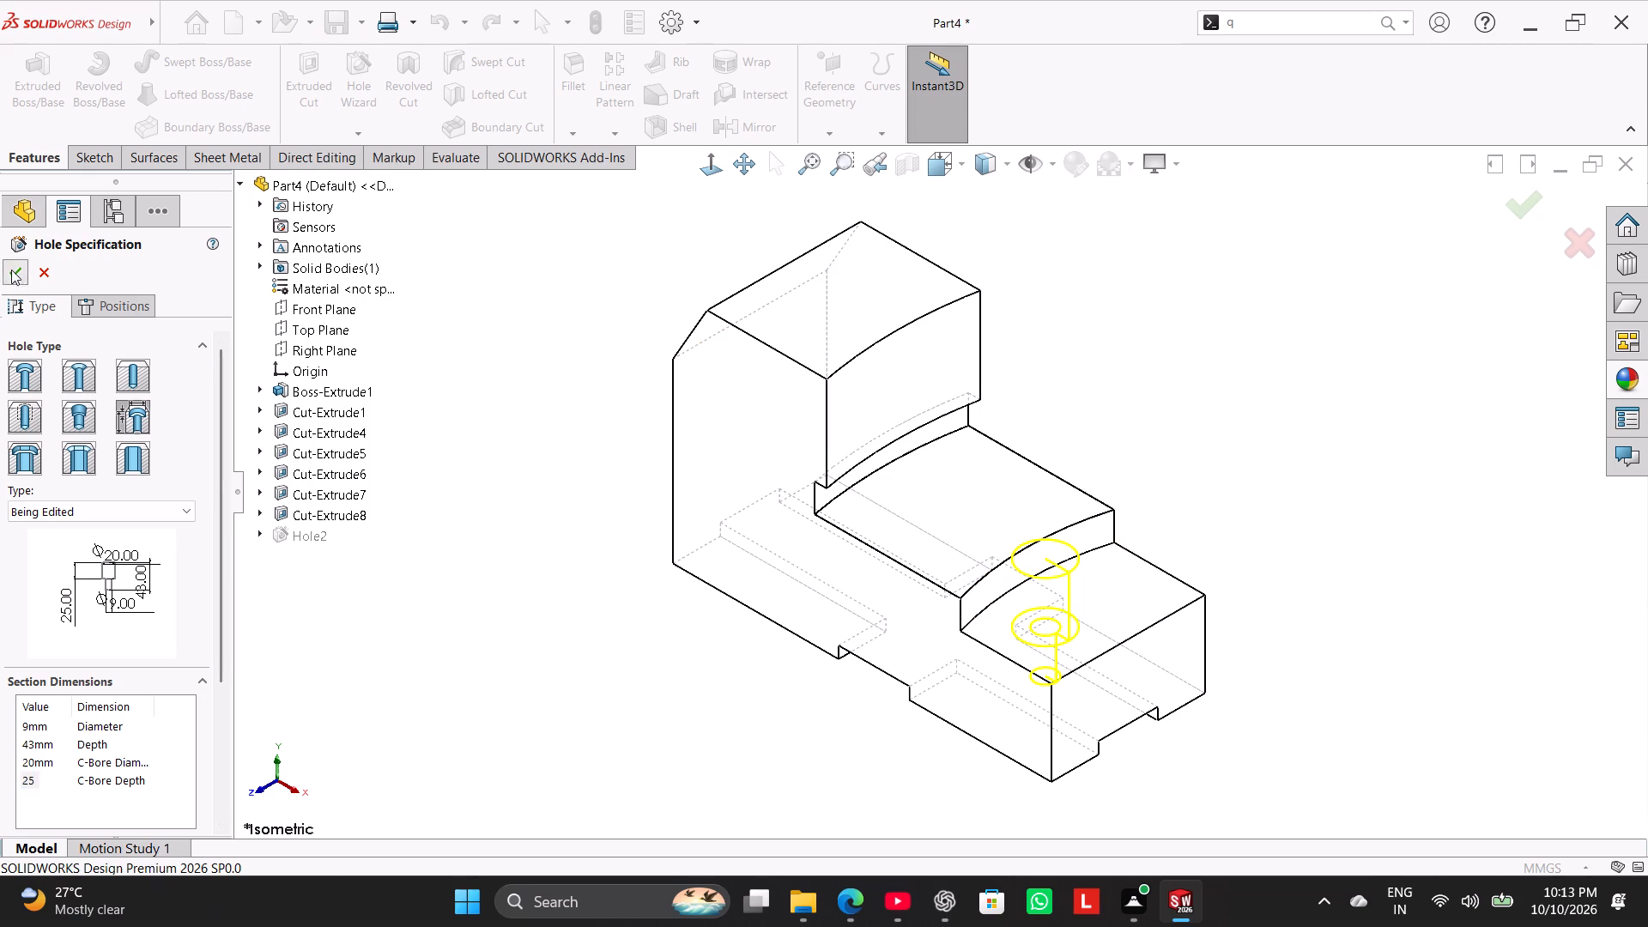
# Return the part to shaded display with edges in an isometric view.
pyautogui.moveTo(519, 544); pyautogui.dragTo(570, 585, button='middle')
pyautogui.moveTo(498, 596); pyautogui.dragTo(573, 553)
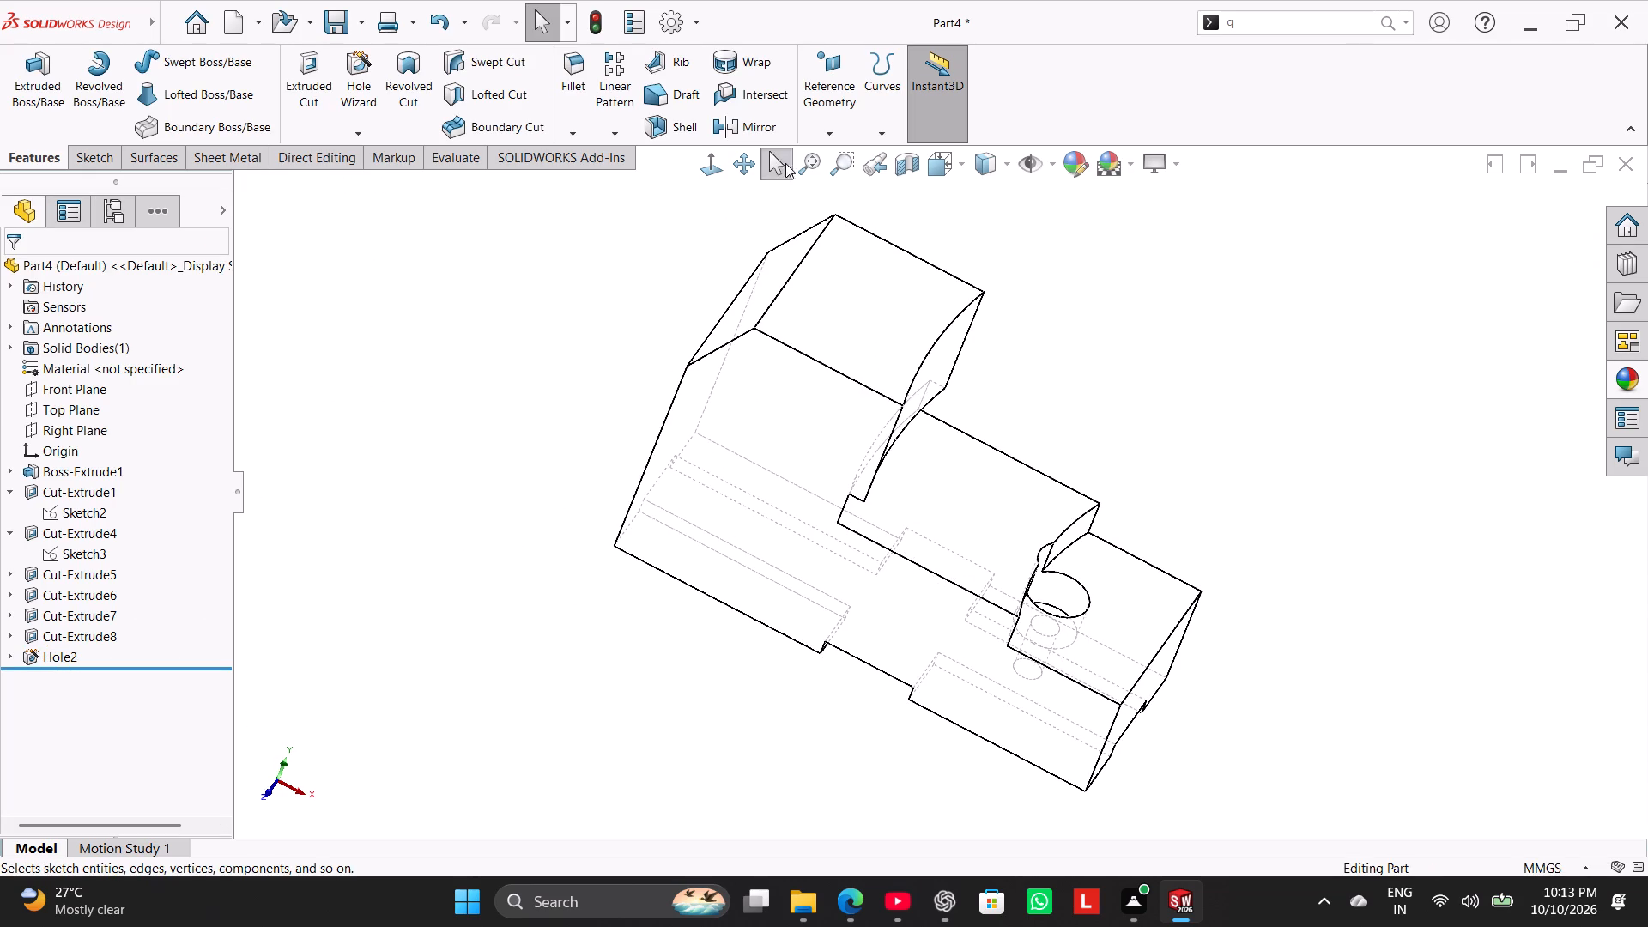
pyautogui.click(1009, 171)
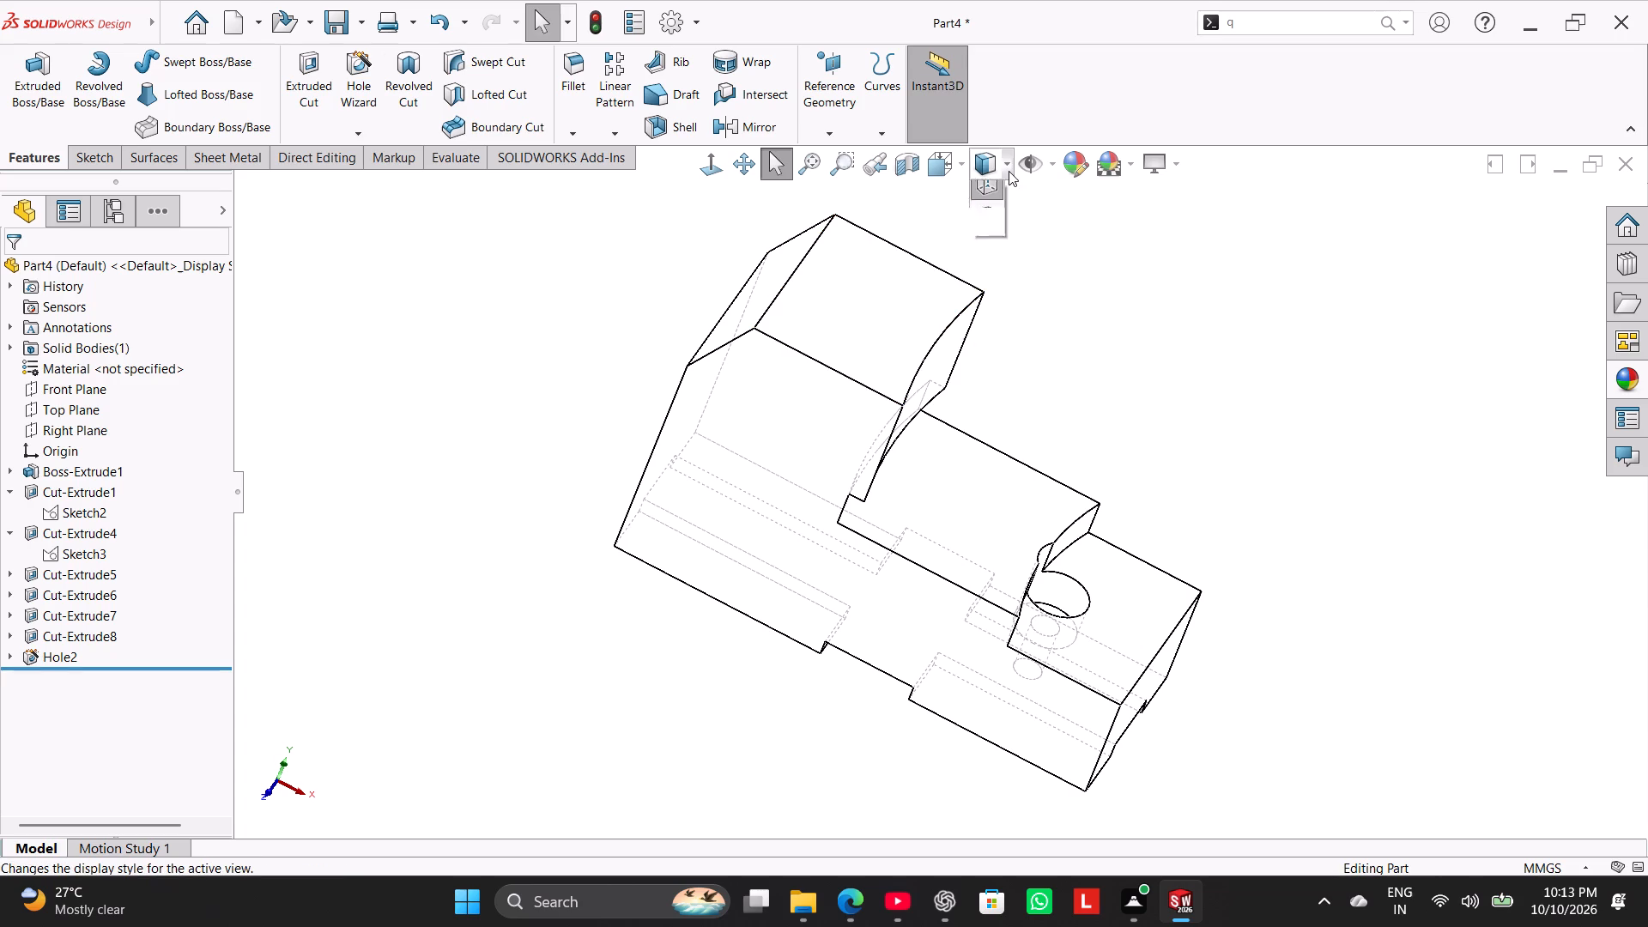
pyautogui.click(991, 196)
pyautogui.moveTo(560, 461); pyautogui.dragTo(805, 326, button='right')
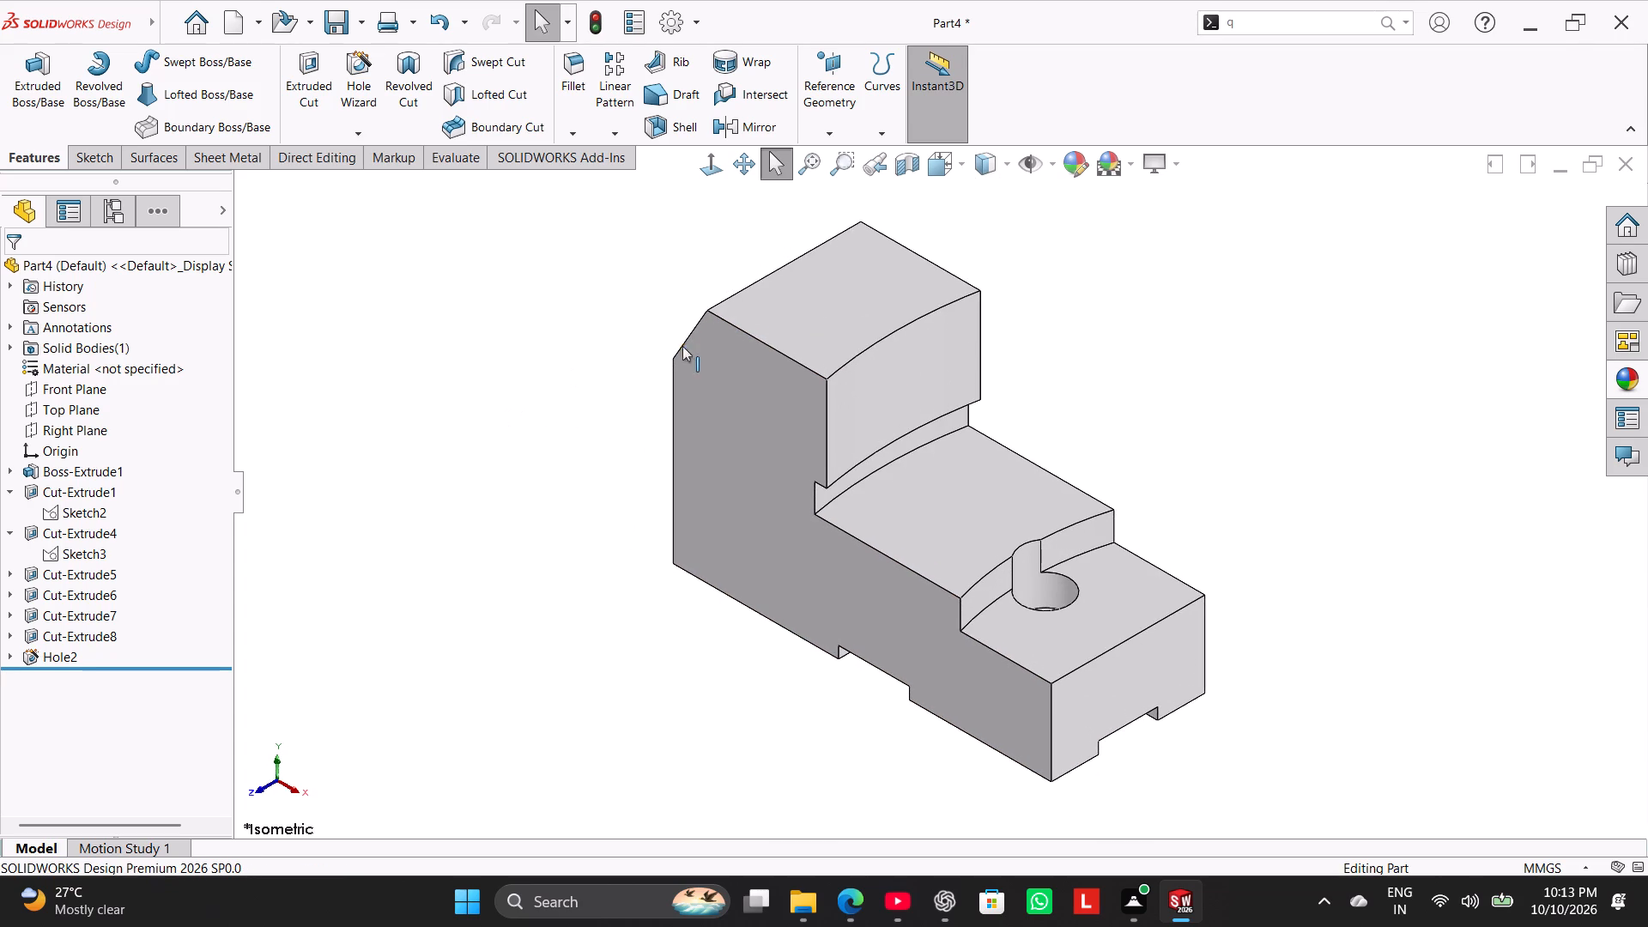
# Start a new Hole Wizard hole of the Counterbored type and set its counterbore depth to 25 mm.
pyautogui.click(357, 82)
pyautogui.moveTo(218, 392); pyautogui.dragTo(221, 451)
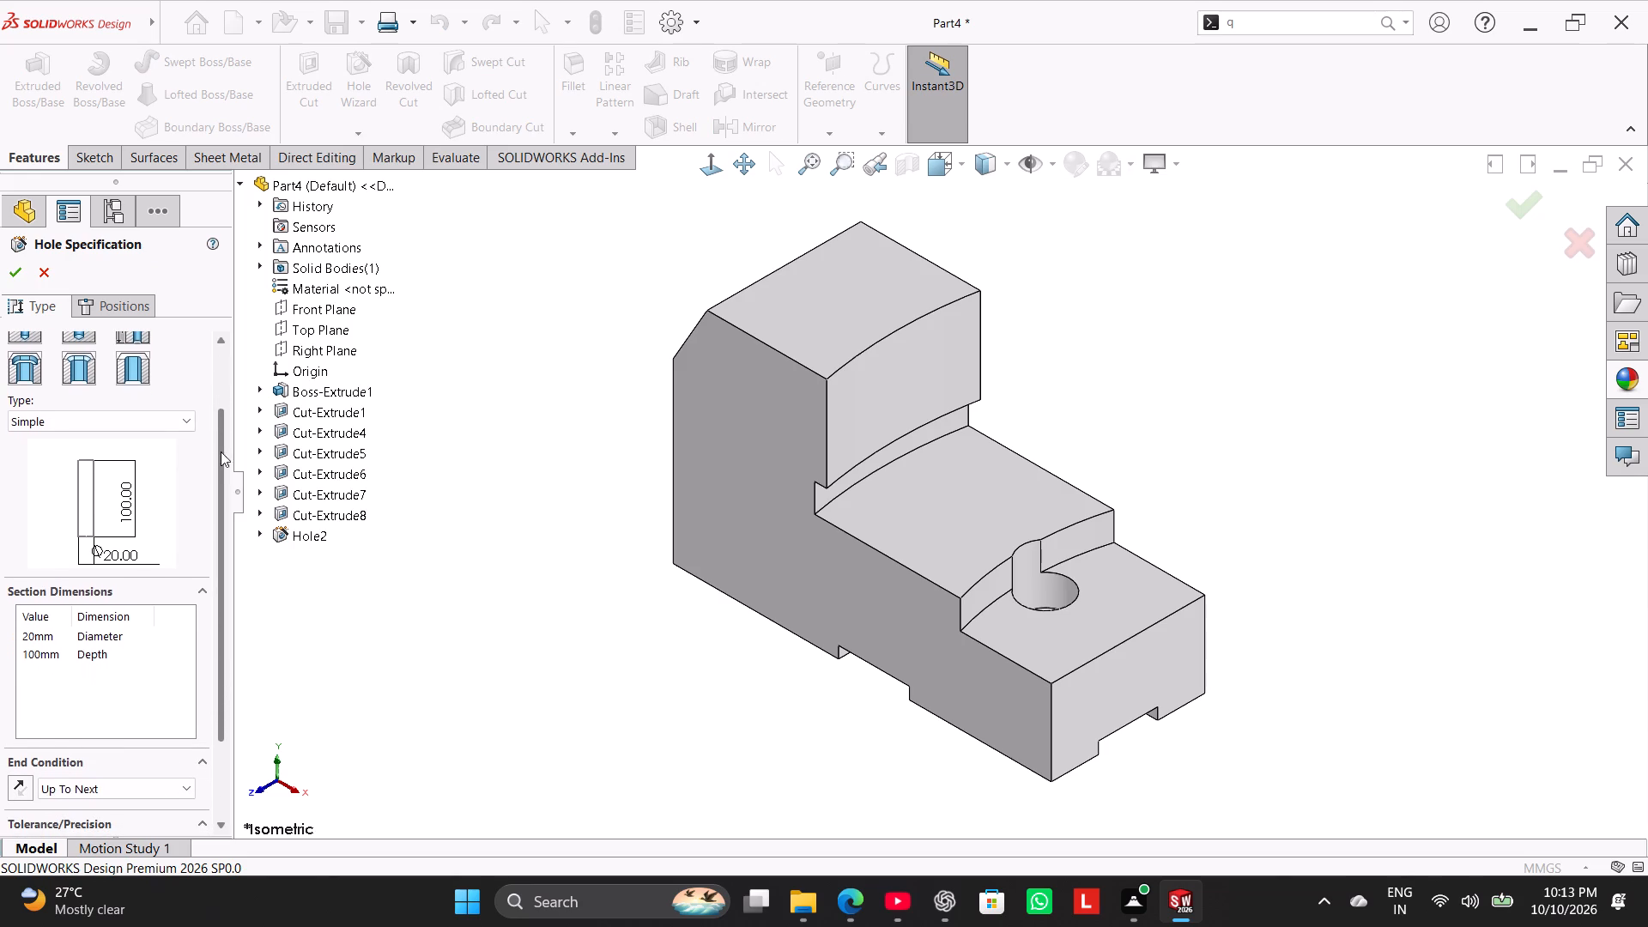
pyautogui.click(160, 427)
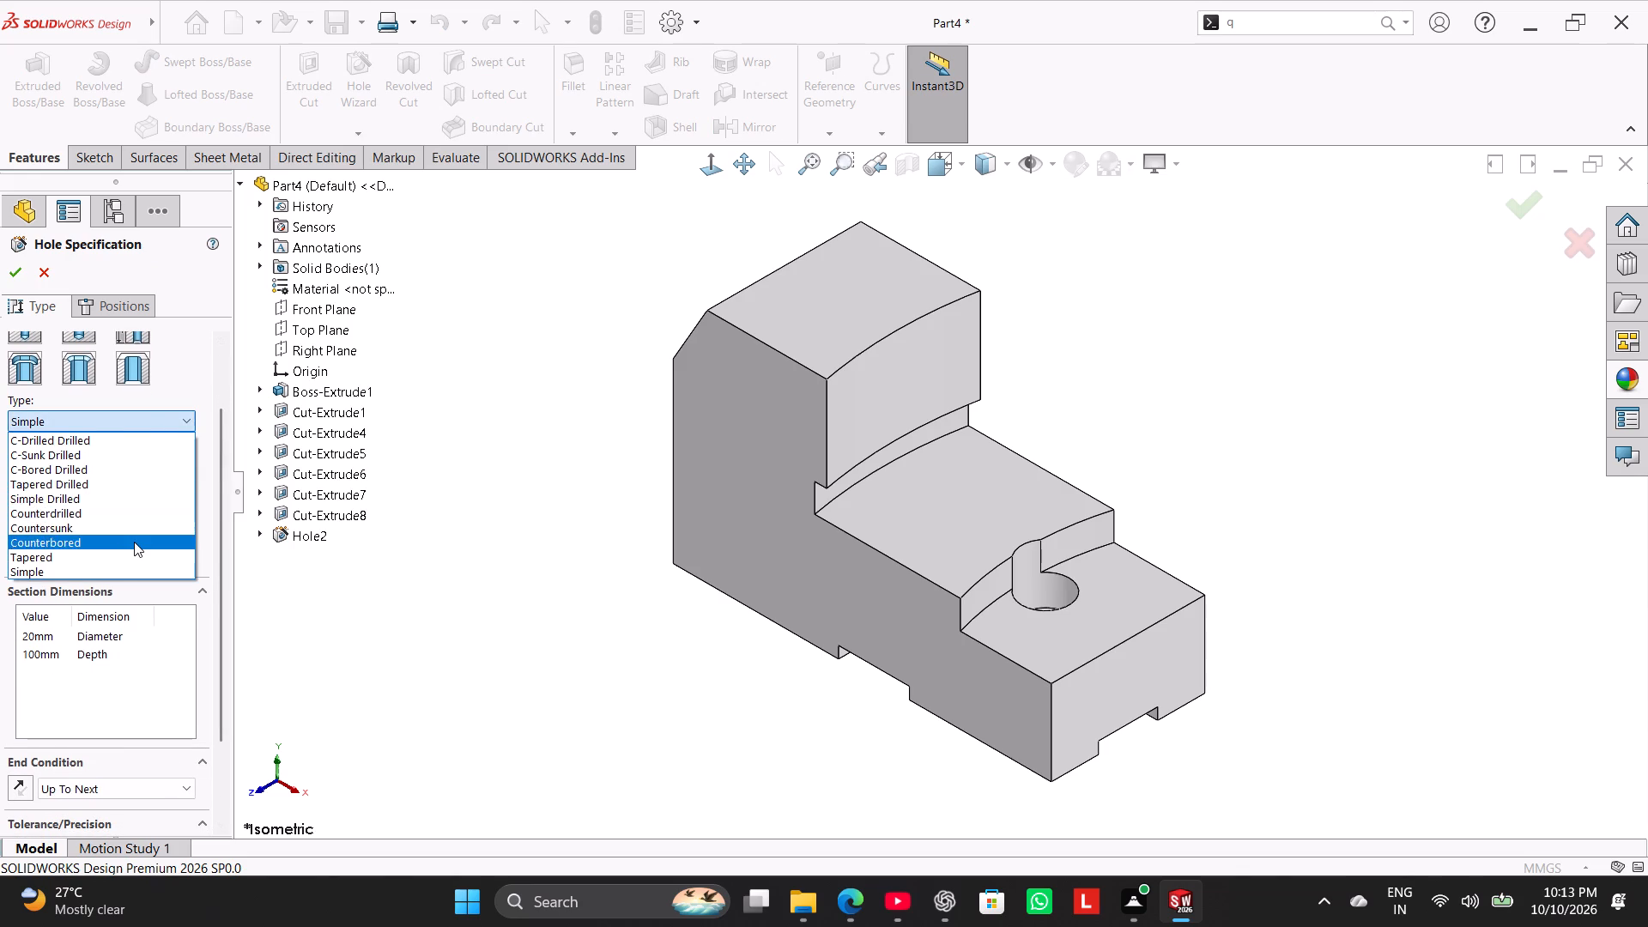
pyautogui.click(134, 542)
pyautogui.moveTo(219, 522); pyautogui.dragTo(224, 578)
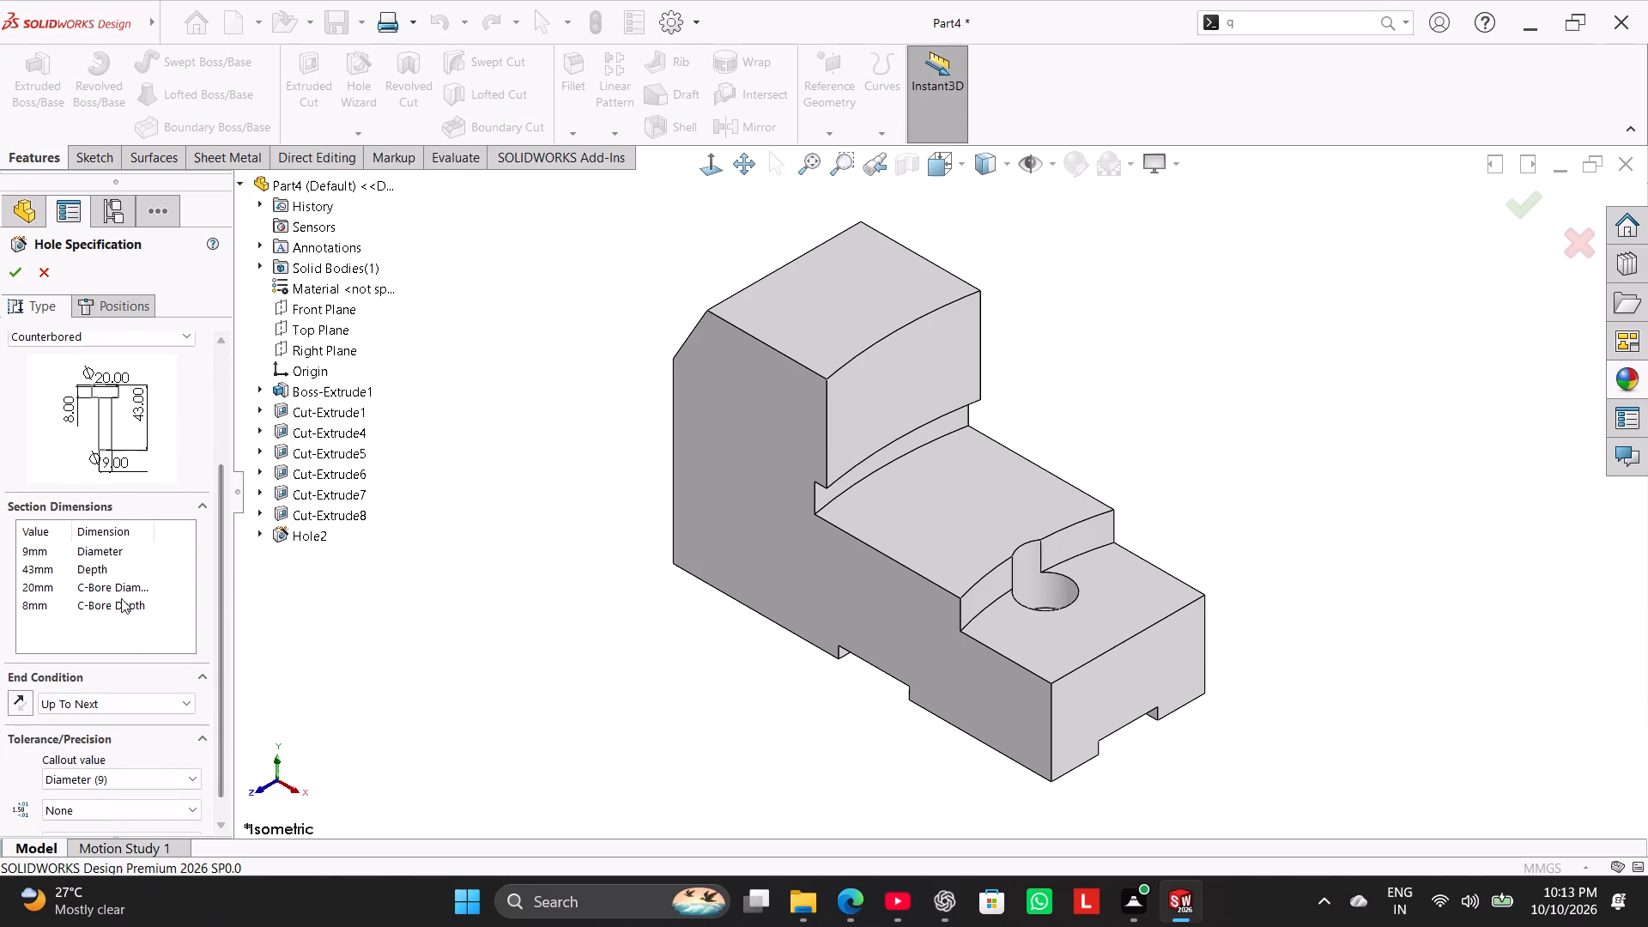
pyautogui.doubleClick(46, 603)
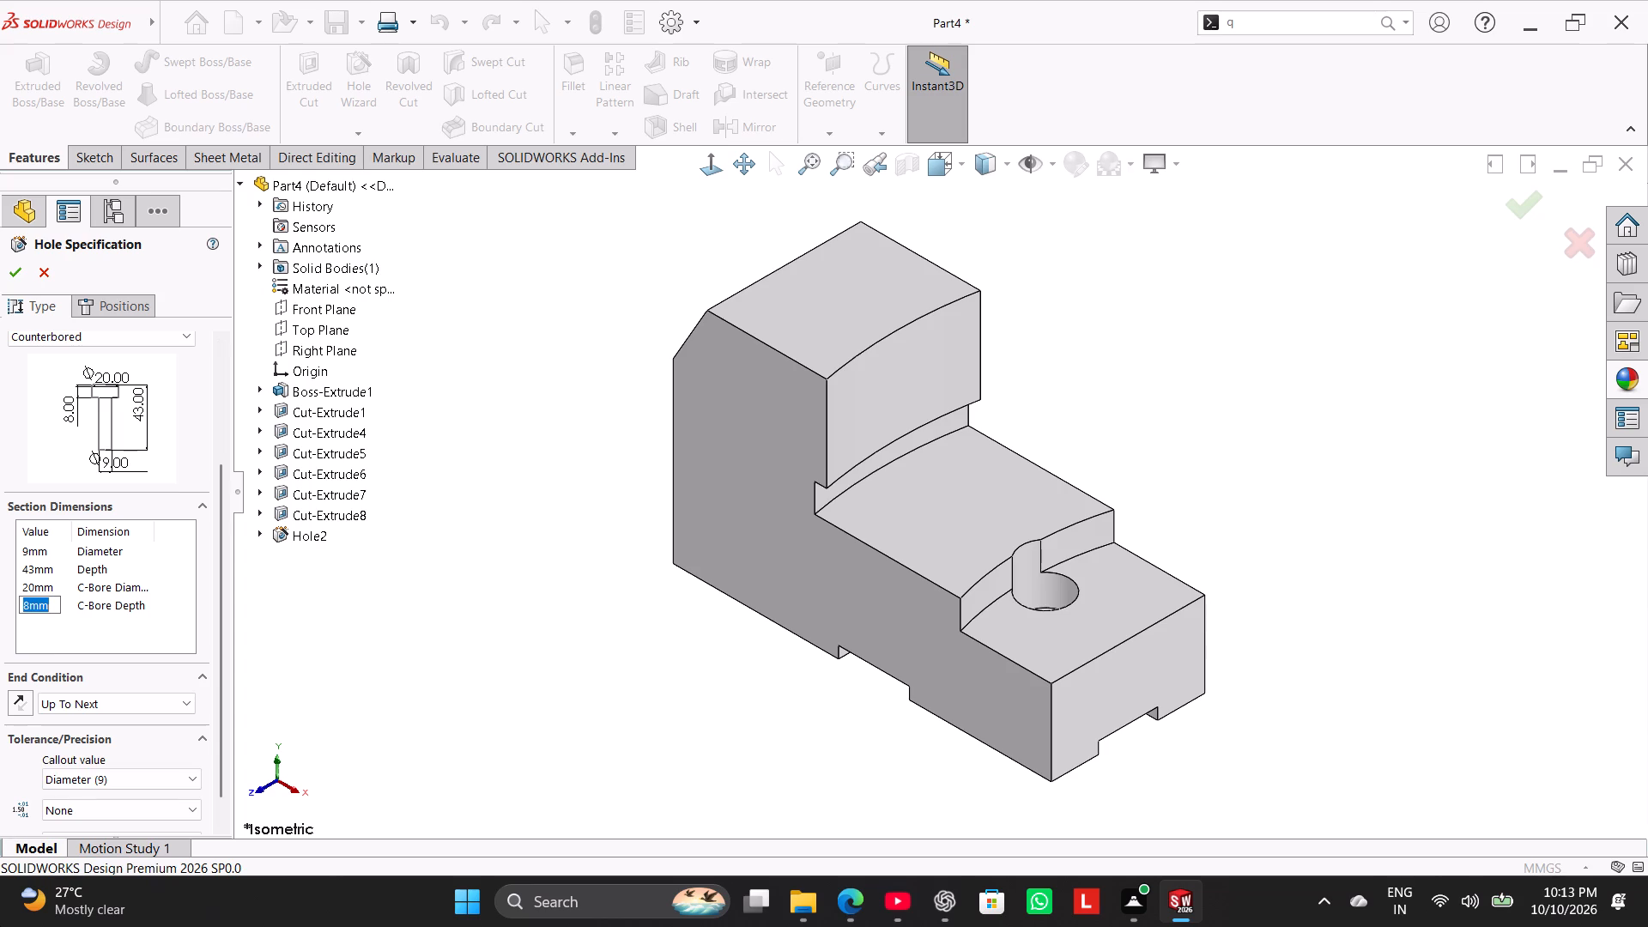
pyautogui.write('25')
pyautogui.press('Return')
pyautogui.click(797, 324)
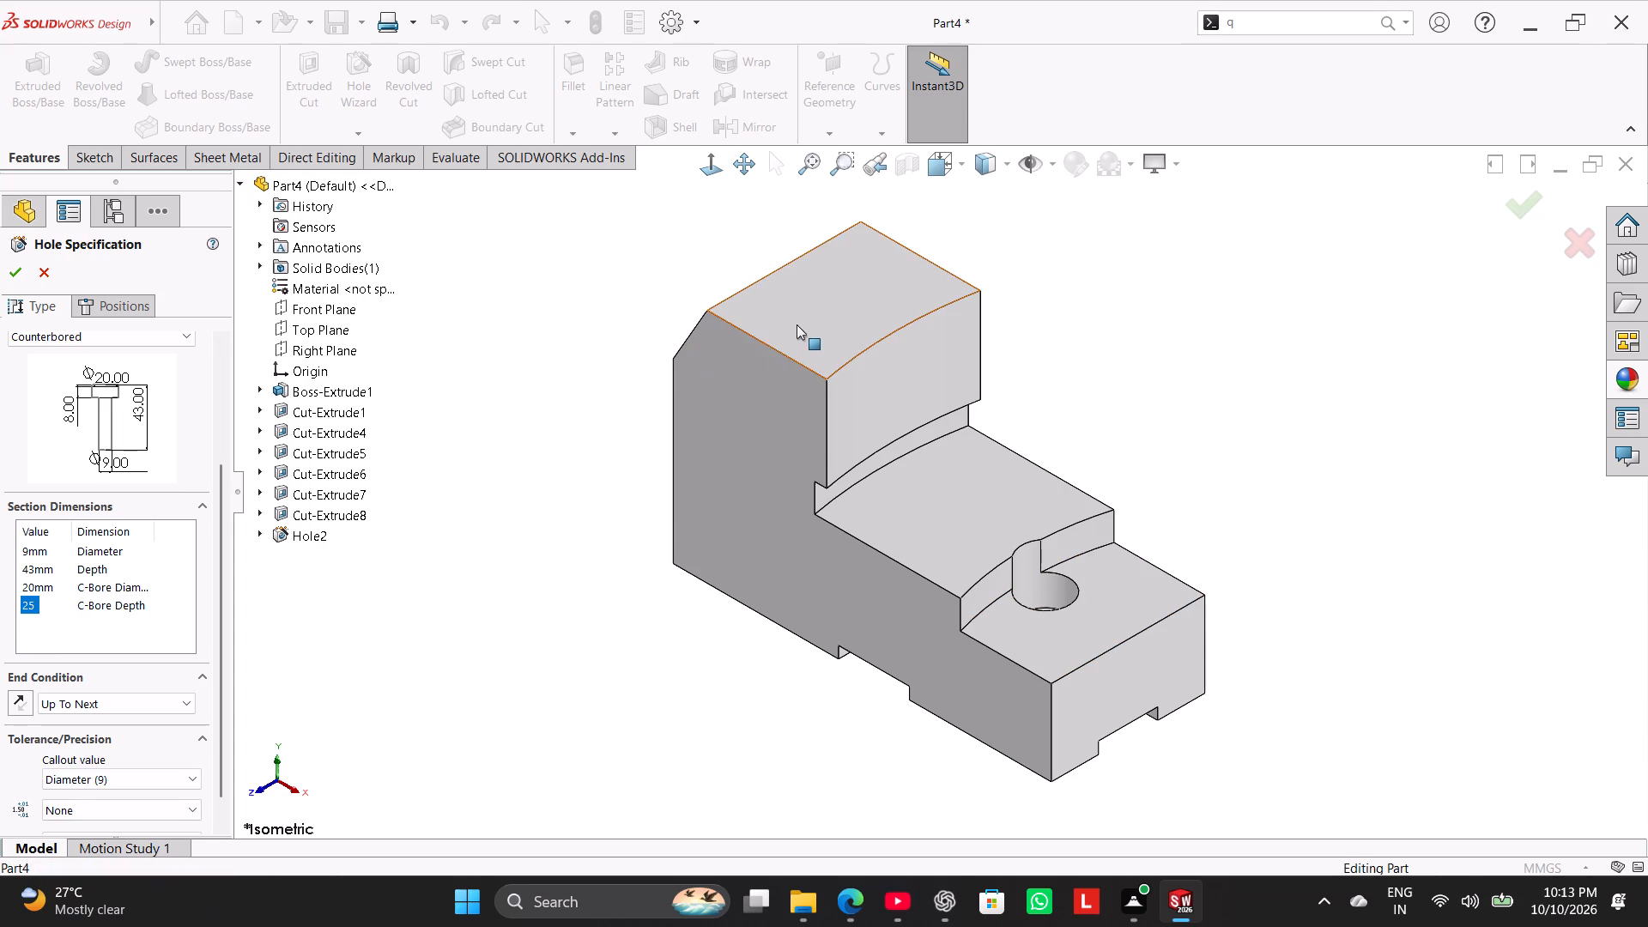
# Place the counterbored hole on the block's highest top face and dimension its centre 90 mm from the origin.
pyautogui.click(112, 306)
pyautogui.click(883, 312)
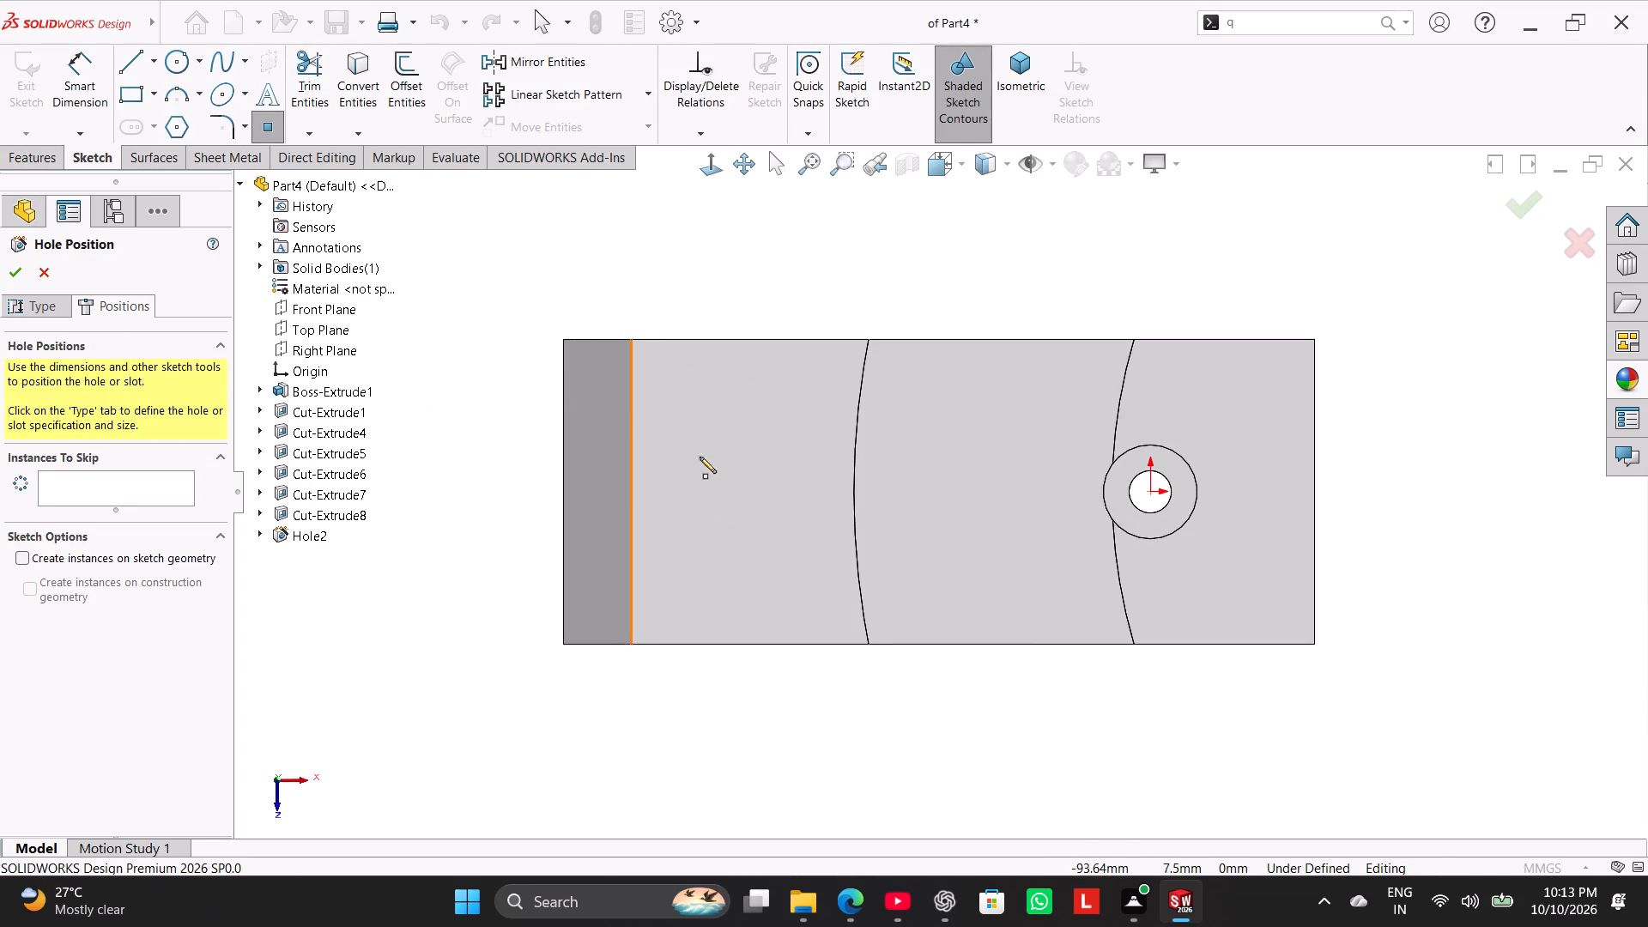
pyautogui.click(752, 487)
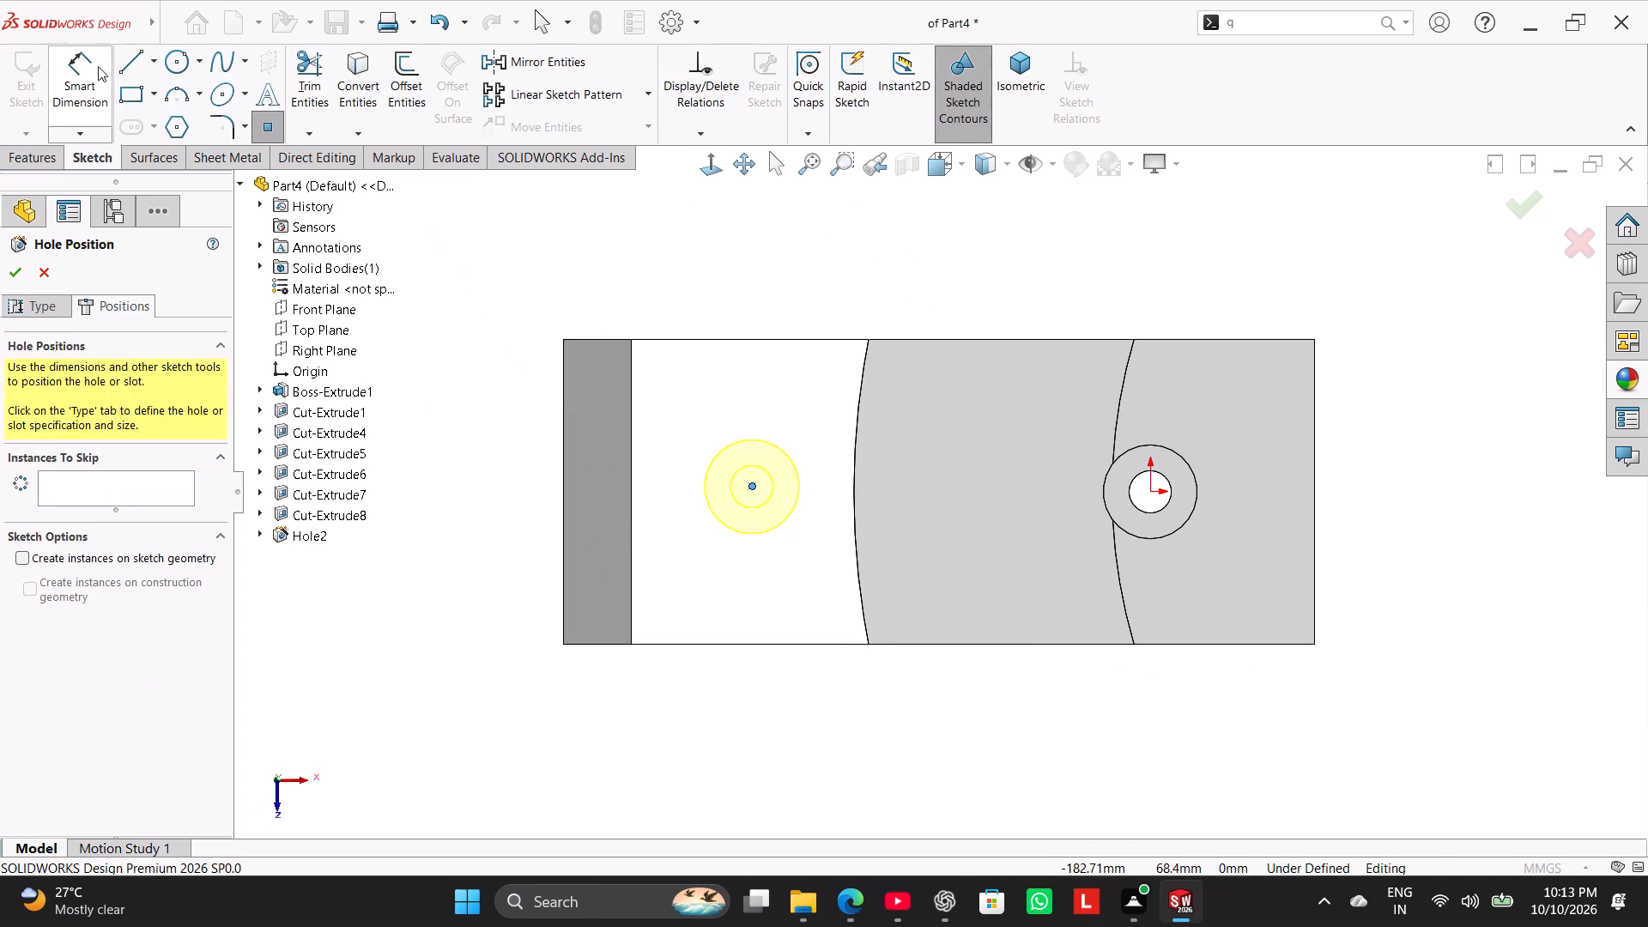
pyautogui.click(93, 66)
pyautogui.click(751, 489)
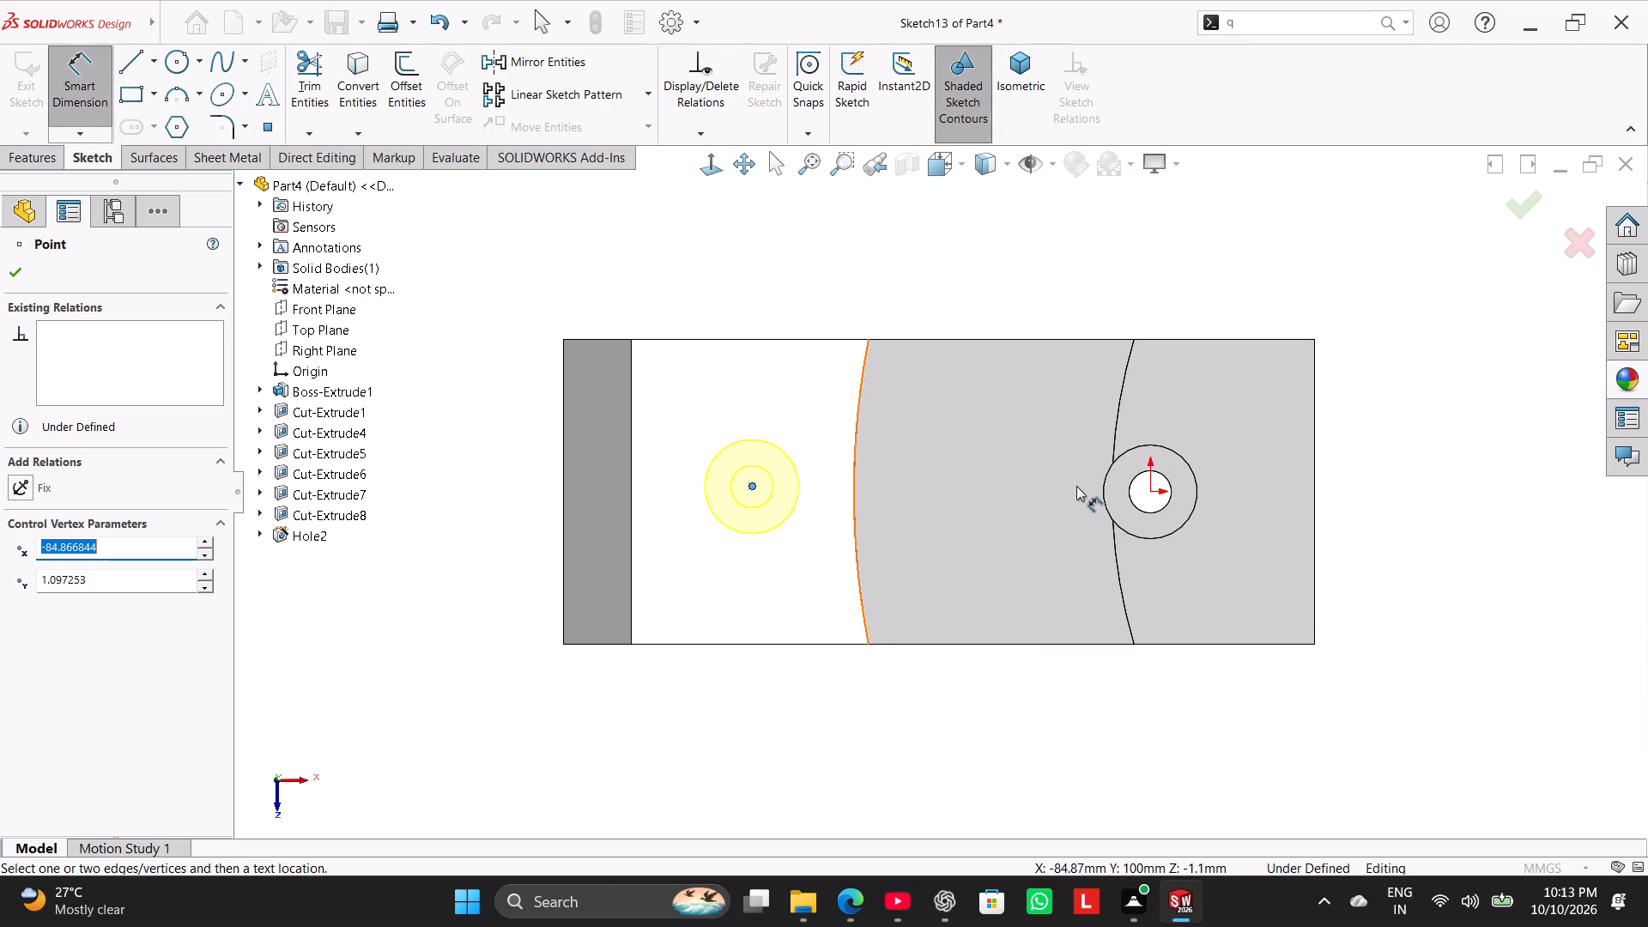
pyautogui.click(1151, 494)
pyautogui.moveTo(988, 292); pyautogui.dragTo(982, 303)
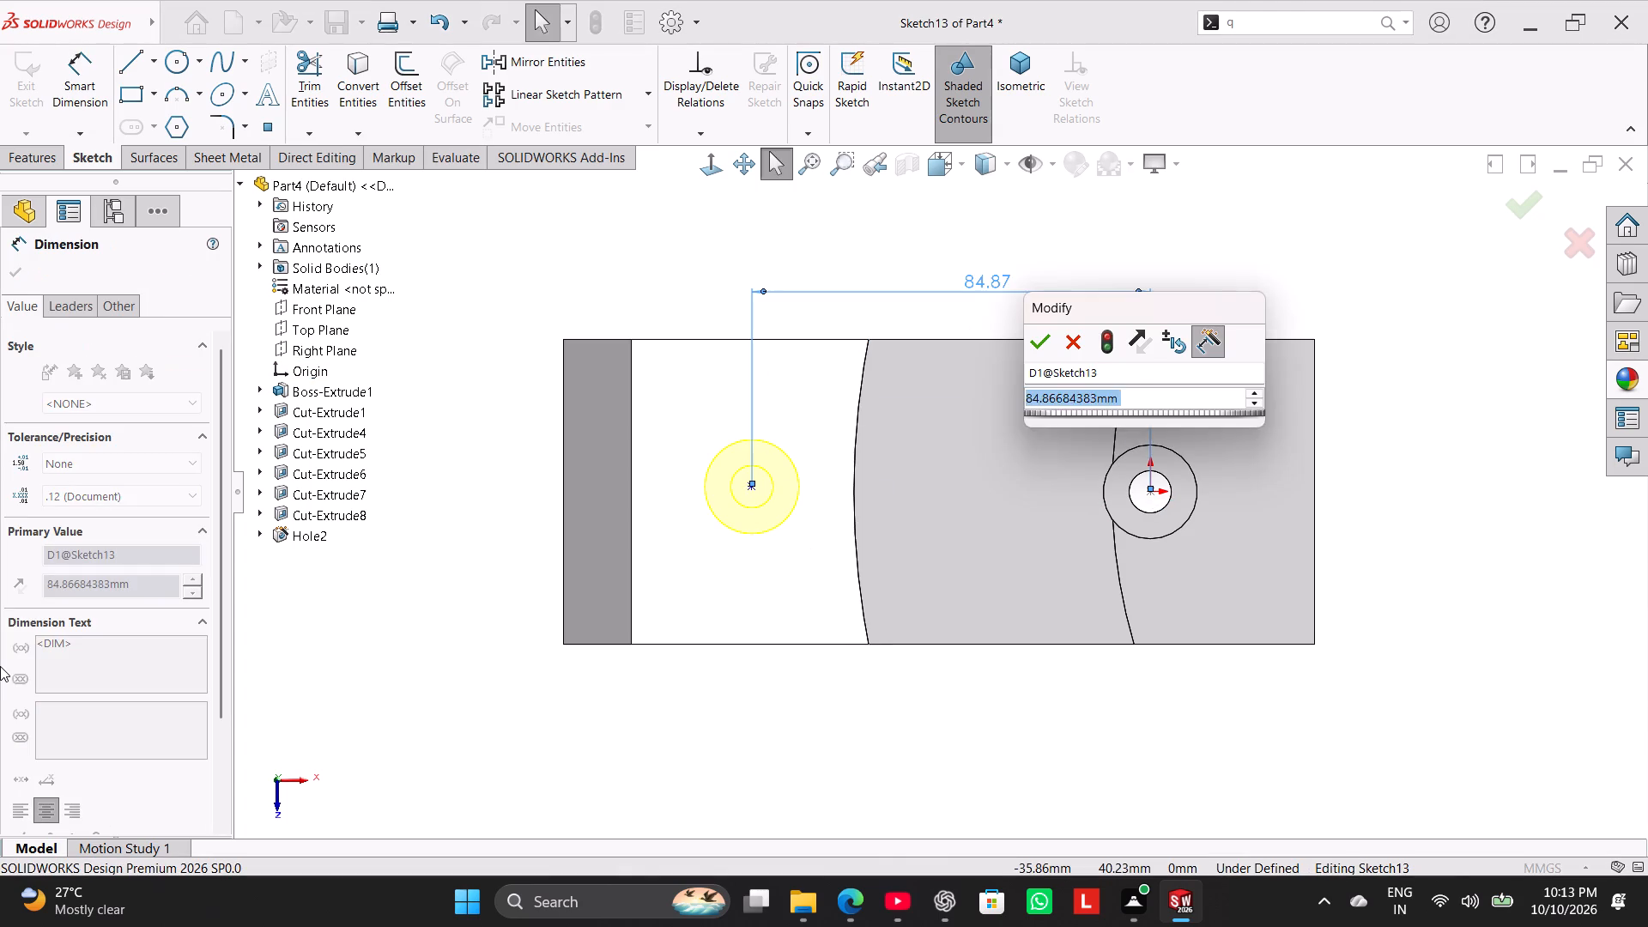
pyautogui.press('9')
pyautogui.press('0')
pyautogui.press('Return')
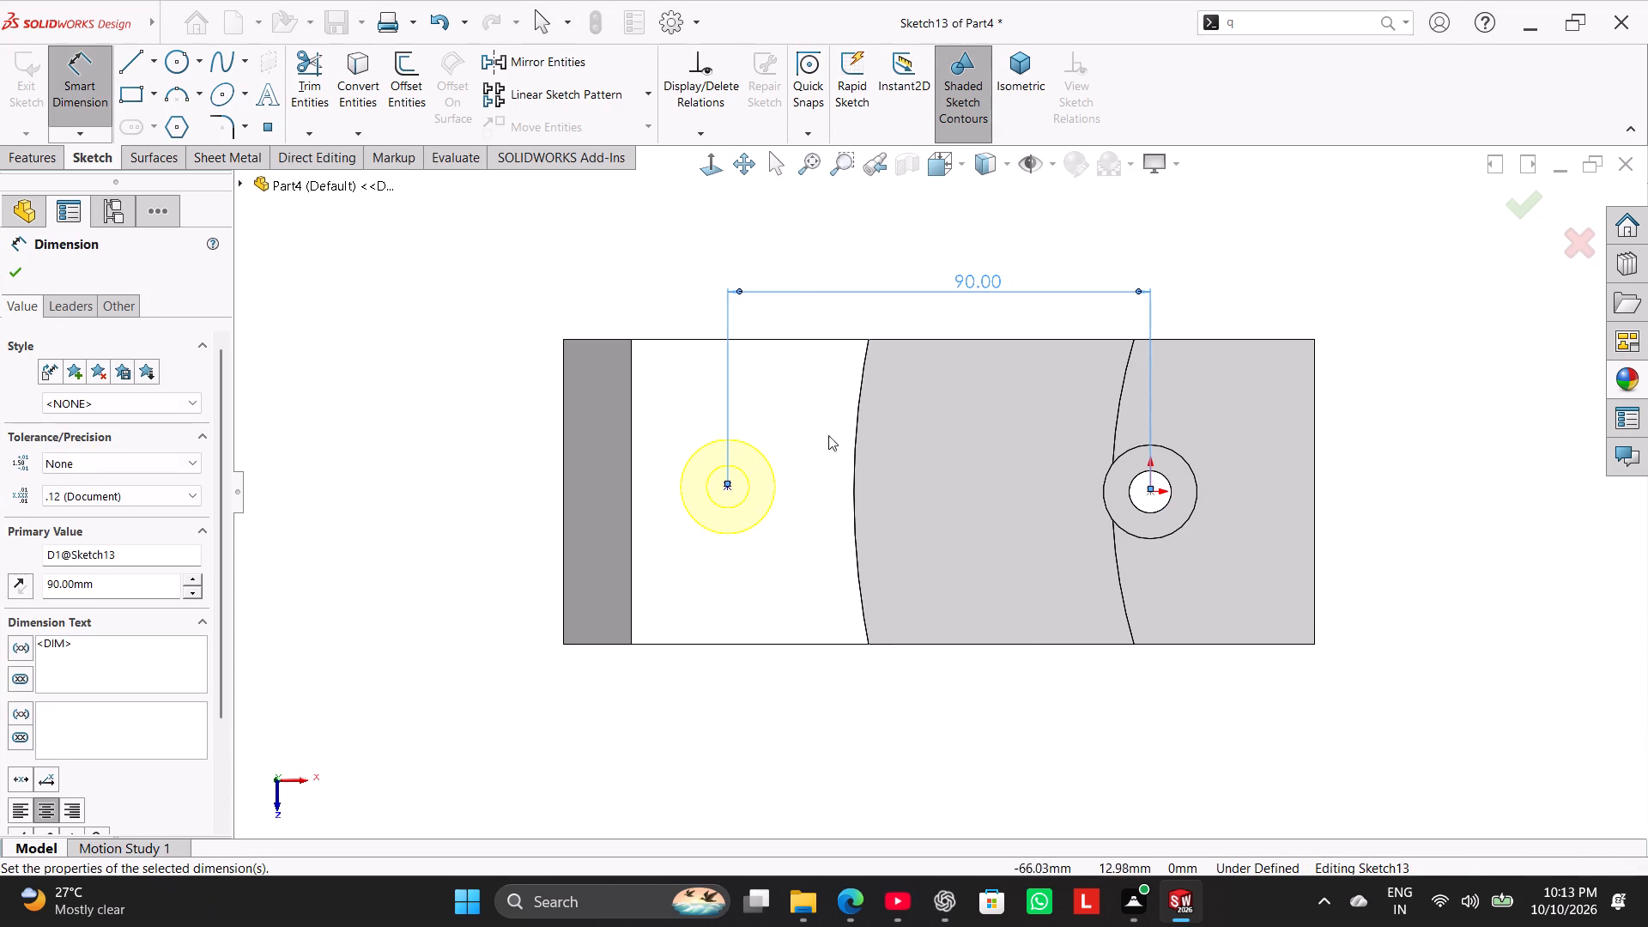
pyautogui.keyDown('ctrl'); pyautogui.click(726, 487); pyautogui.keyUp('ctrl')
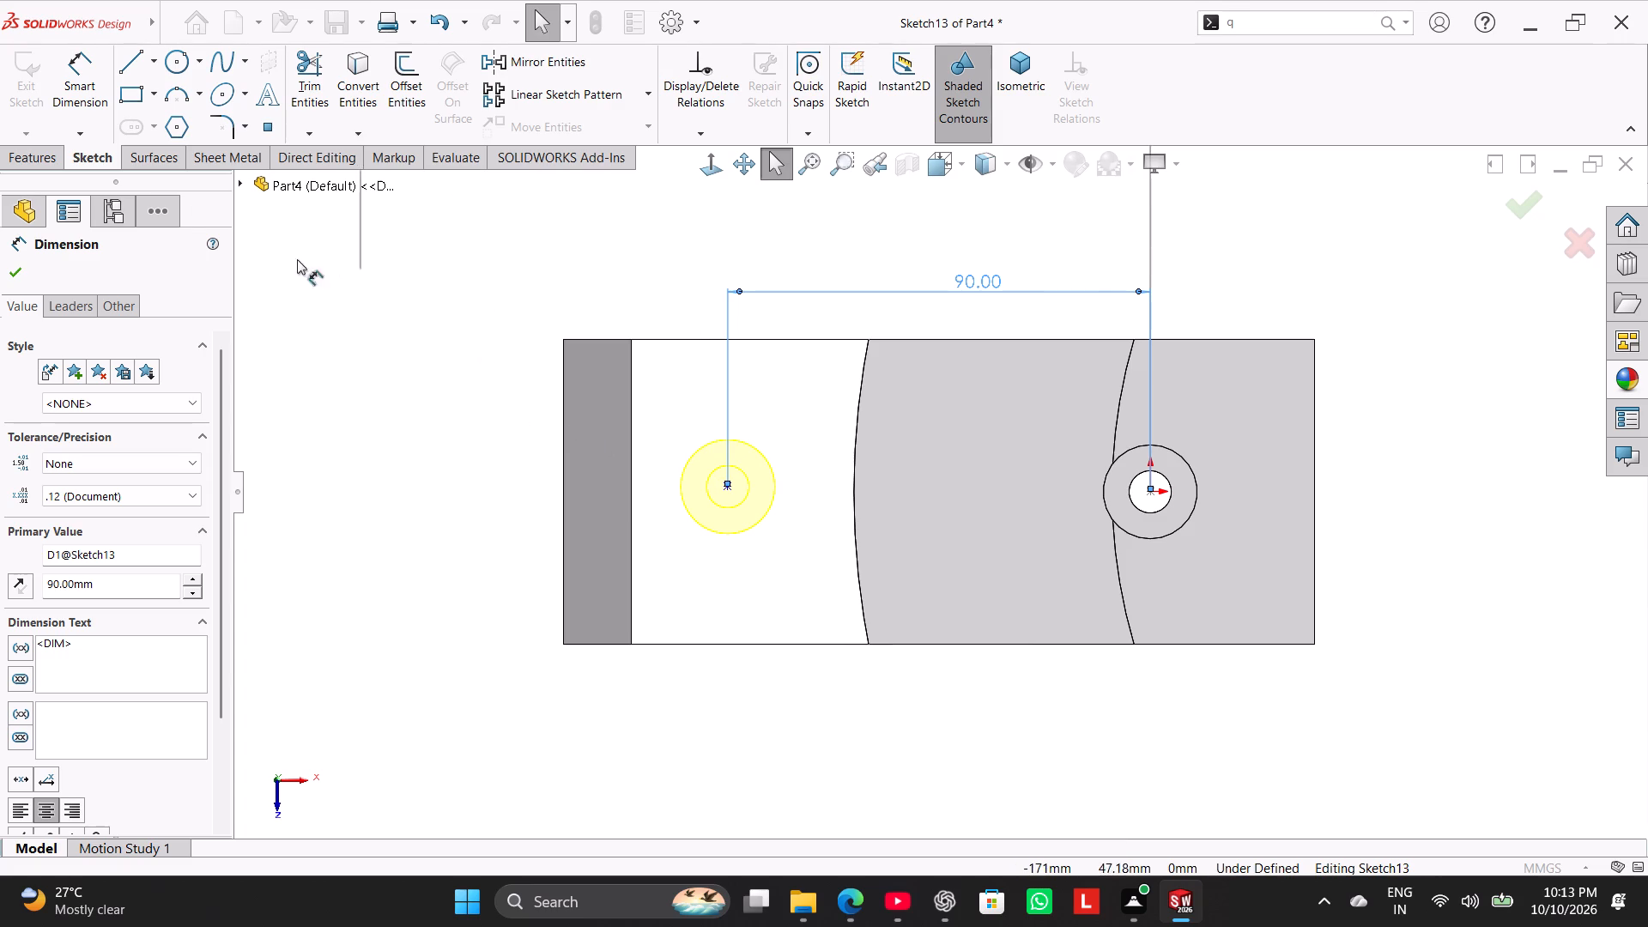
pyautogui.click(13, 273)
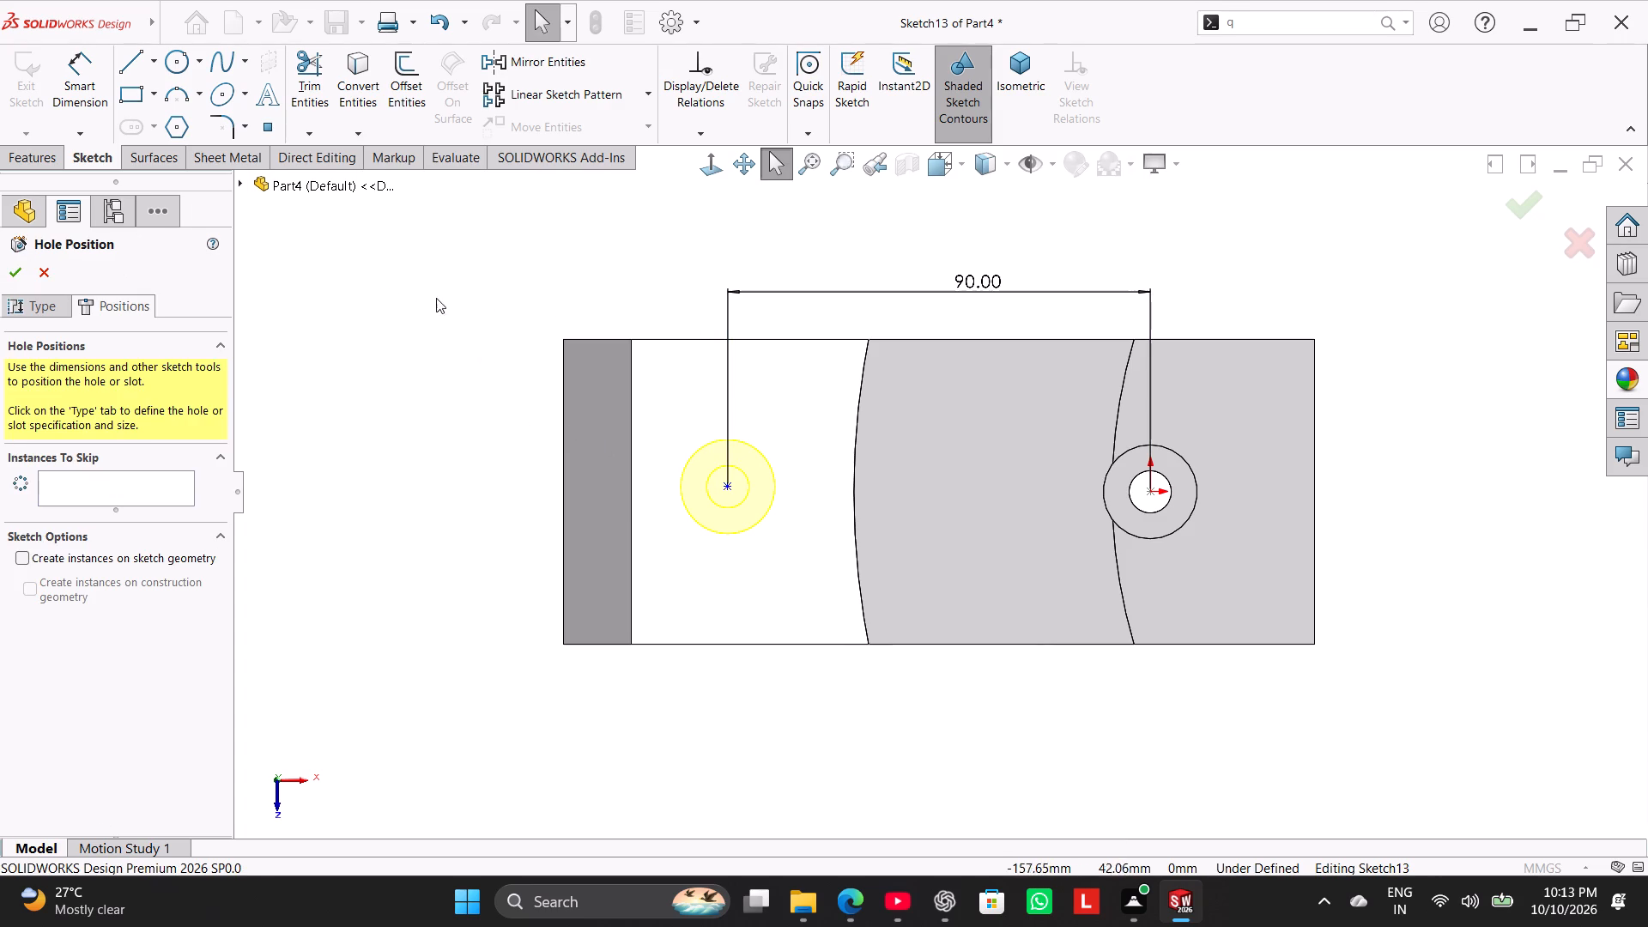
# Add a Horizontal relation between the hole's centre point and the origin, and finish the hole.
pyautogui.keyDown('ctrl'); pyautogui.click(725, 490); pyautogui.keyUp('ctrl')
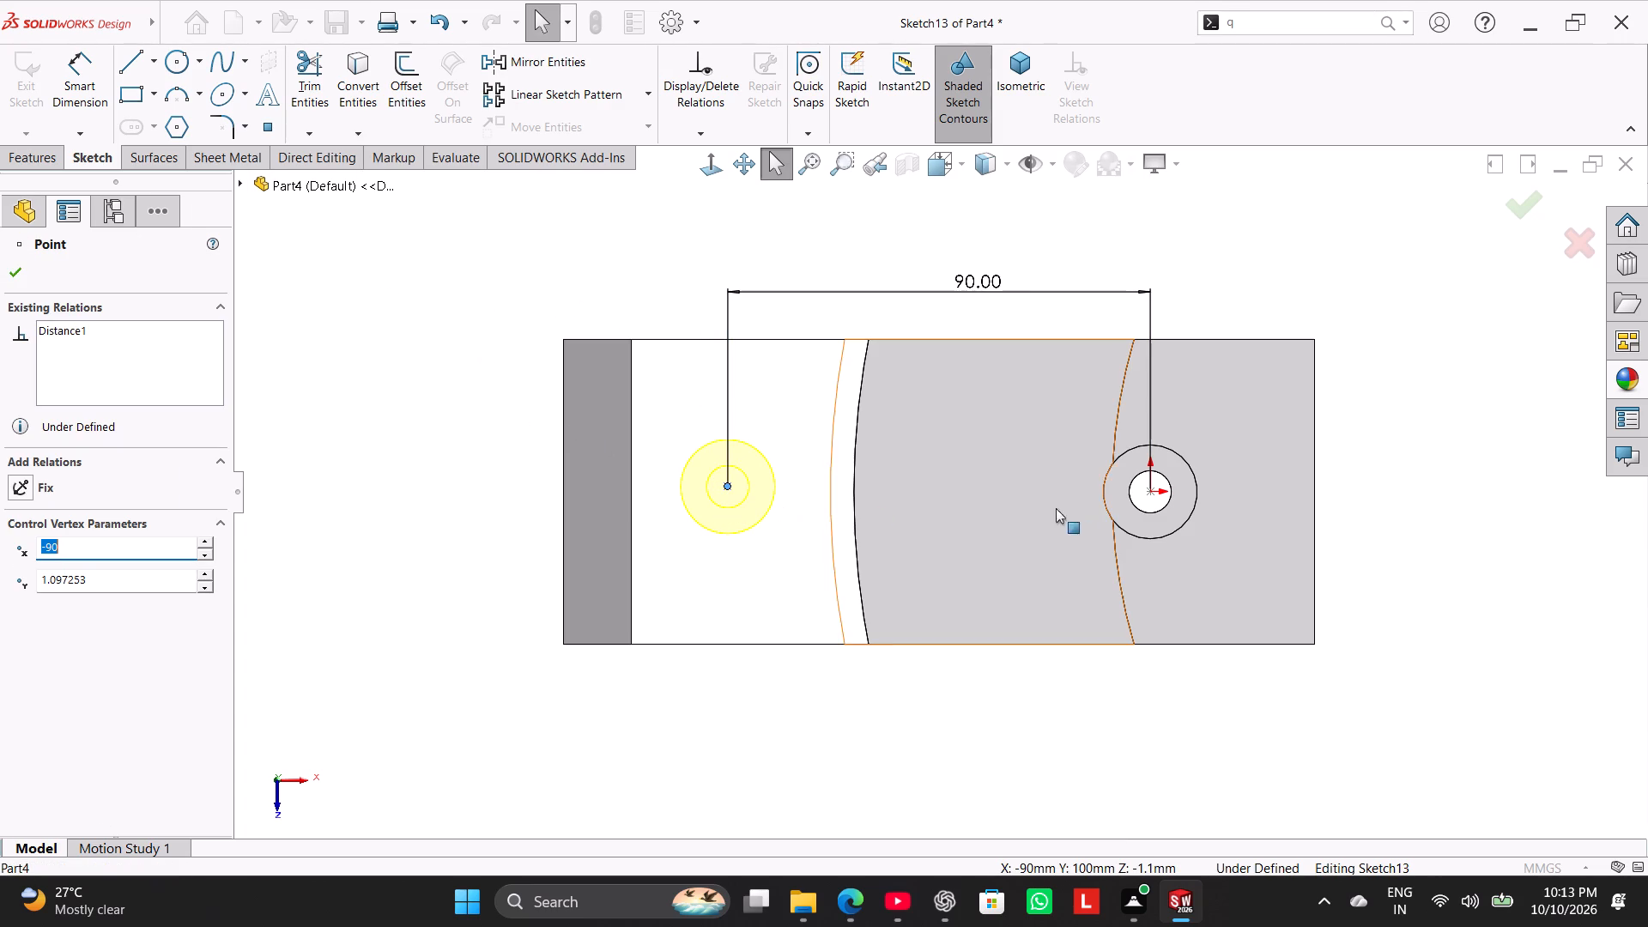
pyautogui.keyDown('ctrl'); pyautogui.click(1149, 492); pyautogui.keyUp('ctrl')
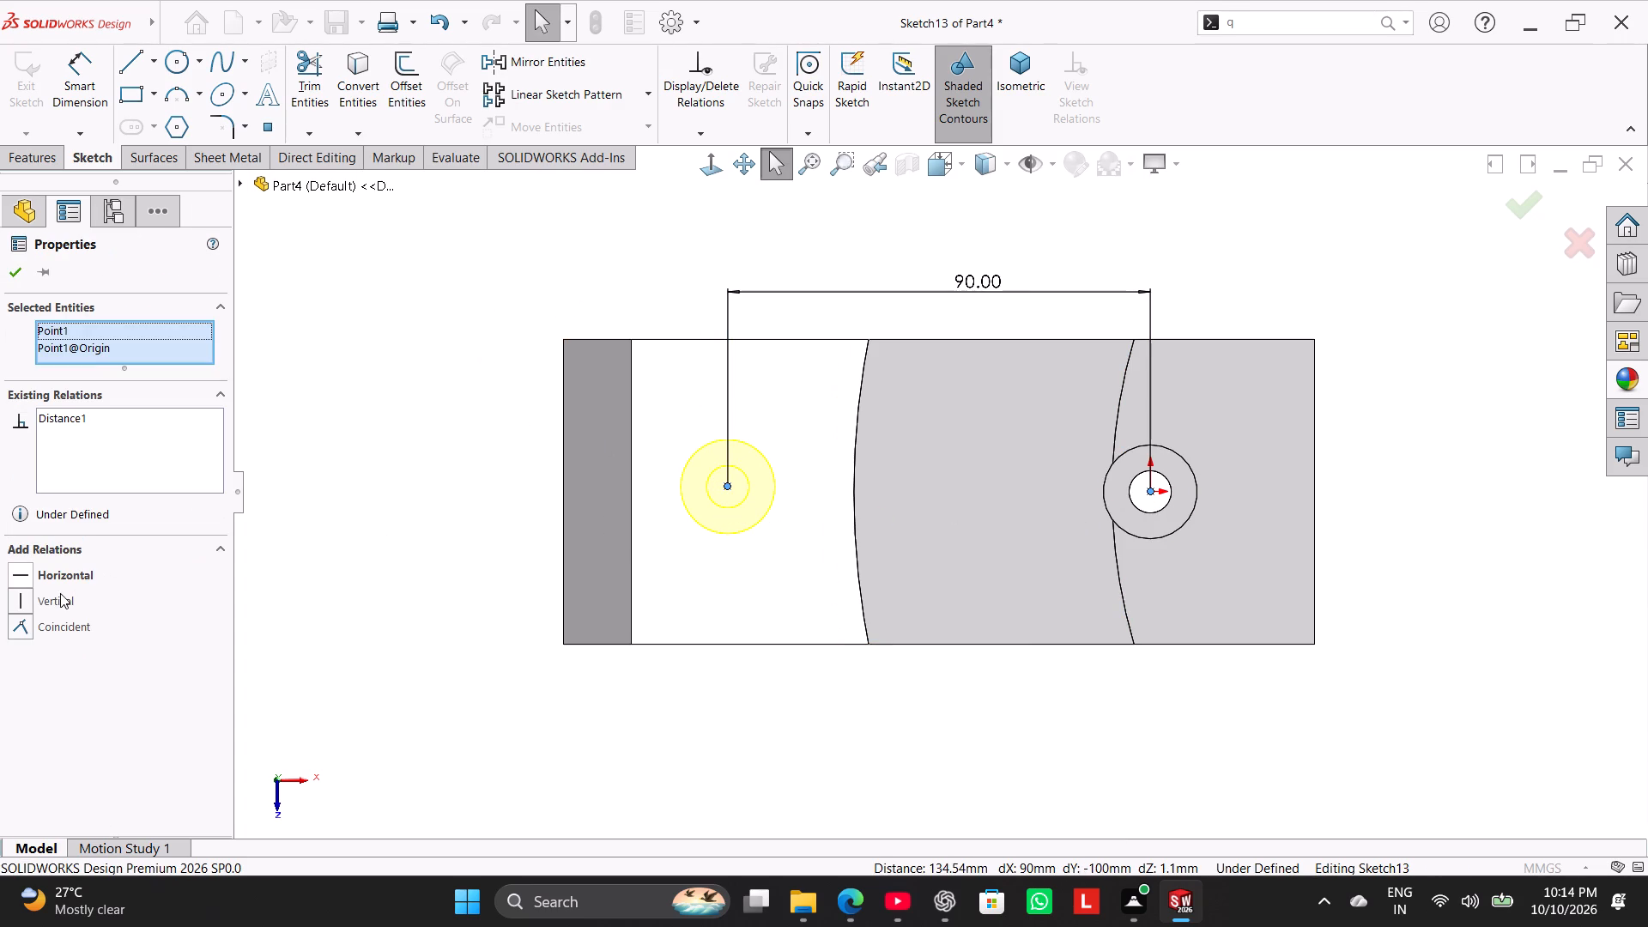
pyautogui.click(59, 571)
pyautogui.click(283, 516)
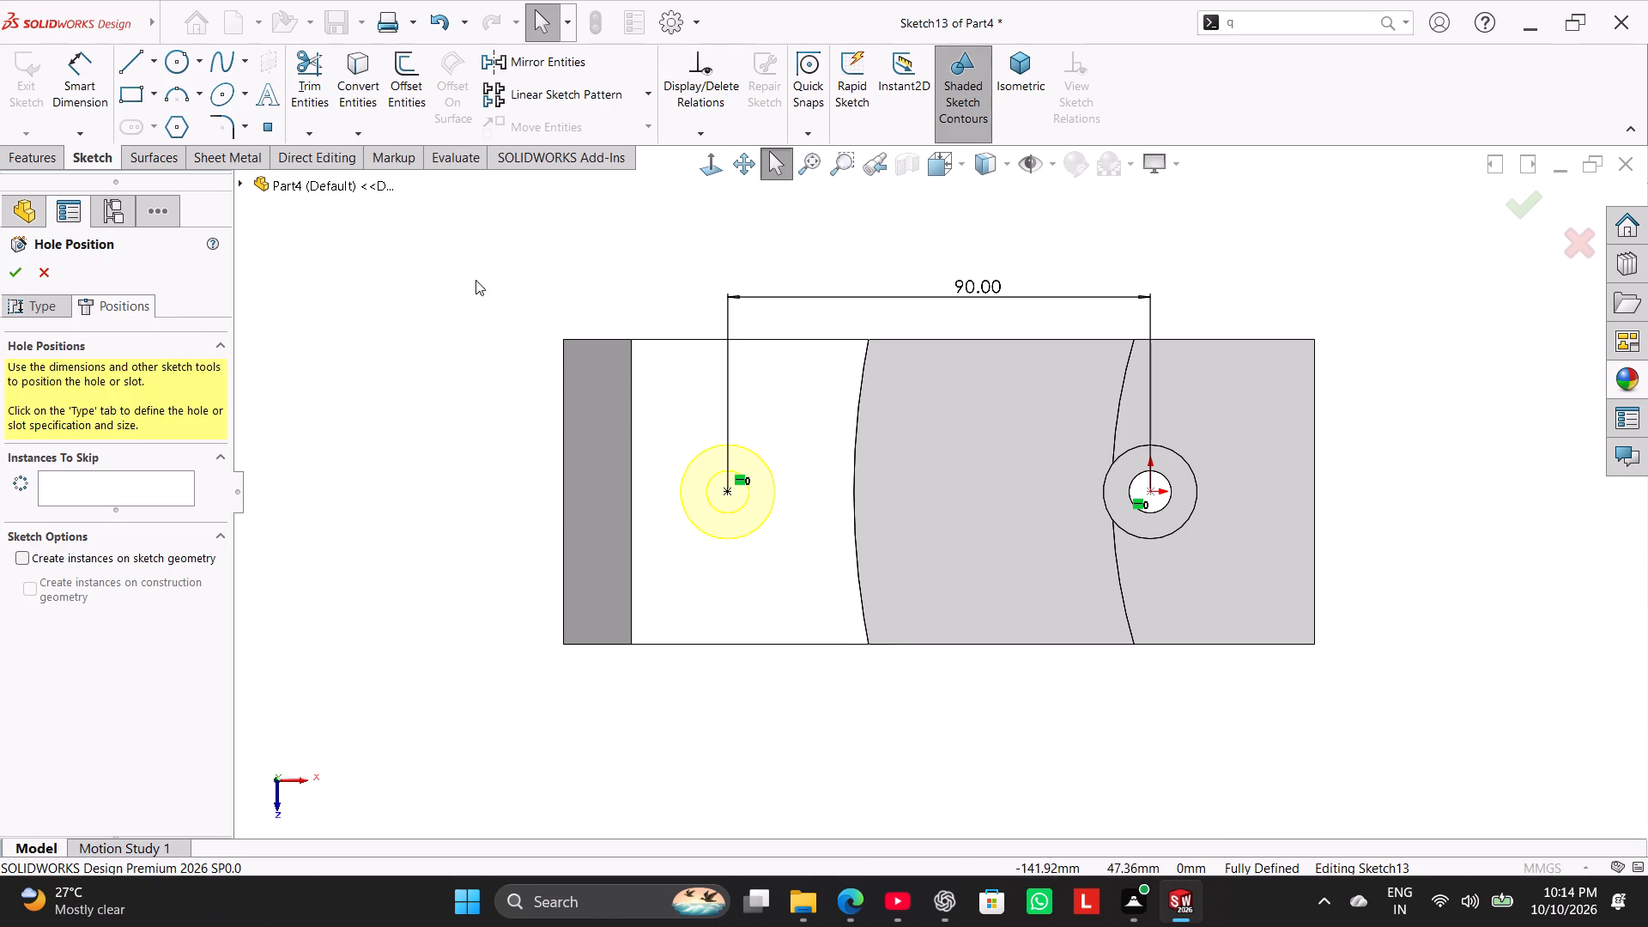
pyautogui.click(17, 269)
# Display hidden lines and examine how deep the new counterbored hole runs through the tall end, then restore shaded display with edges.
pyautogui.moveTo(420, 341); pyautogui.dragTo(321, 145, button='middle')
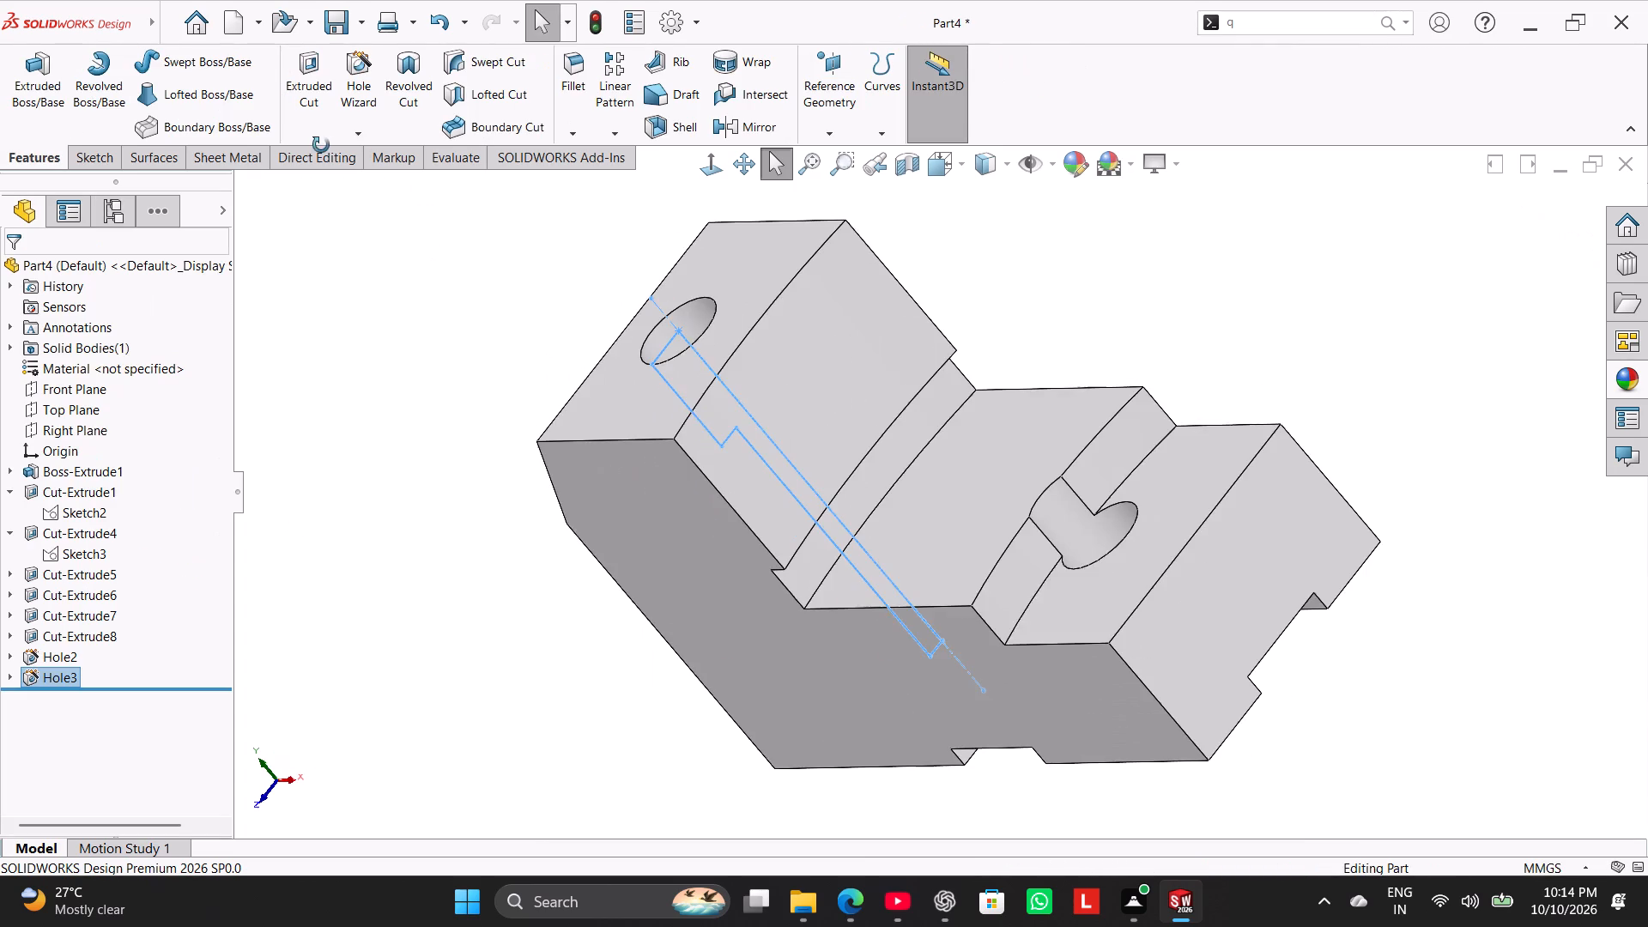
pyautogui.moveTo(321, 145); pyautogui.dragTo(321, 156, button='middle')
pyautogui.click(1004, 169)
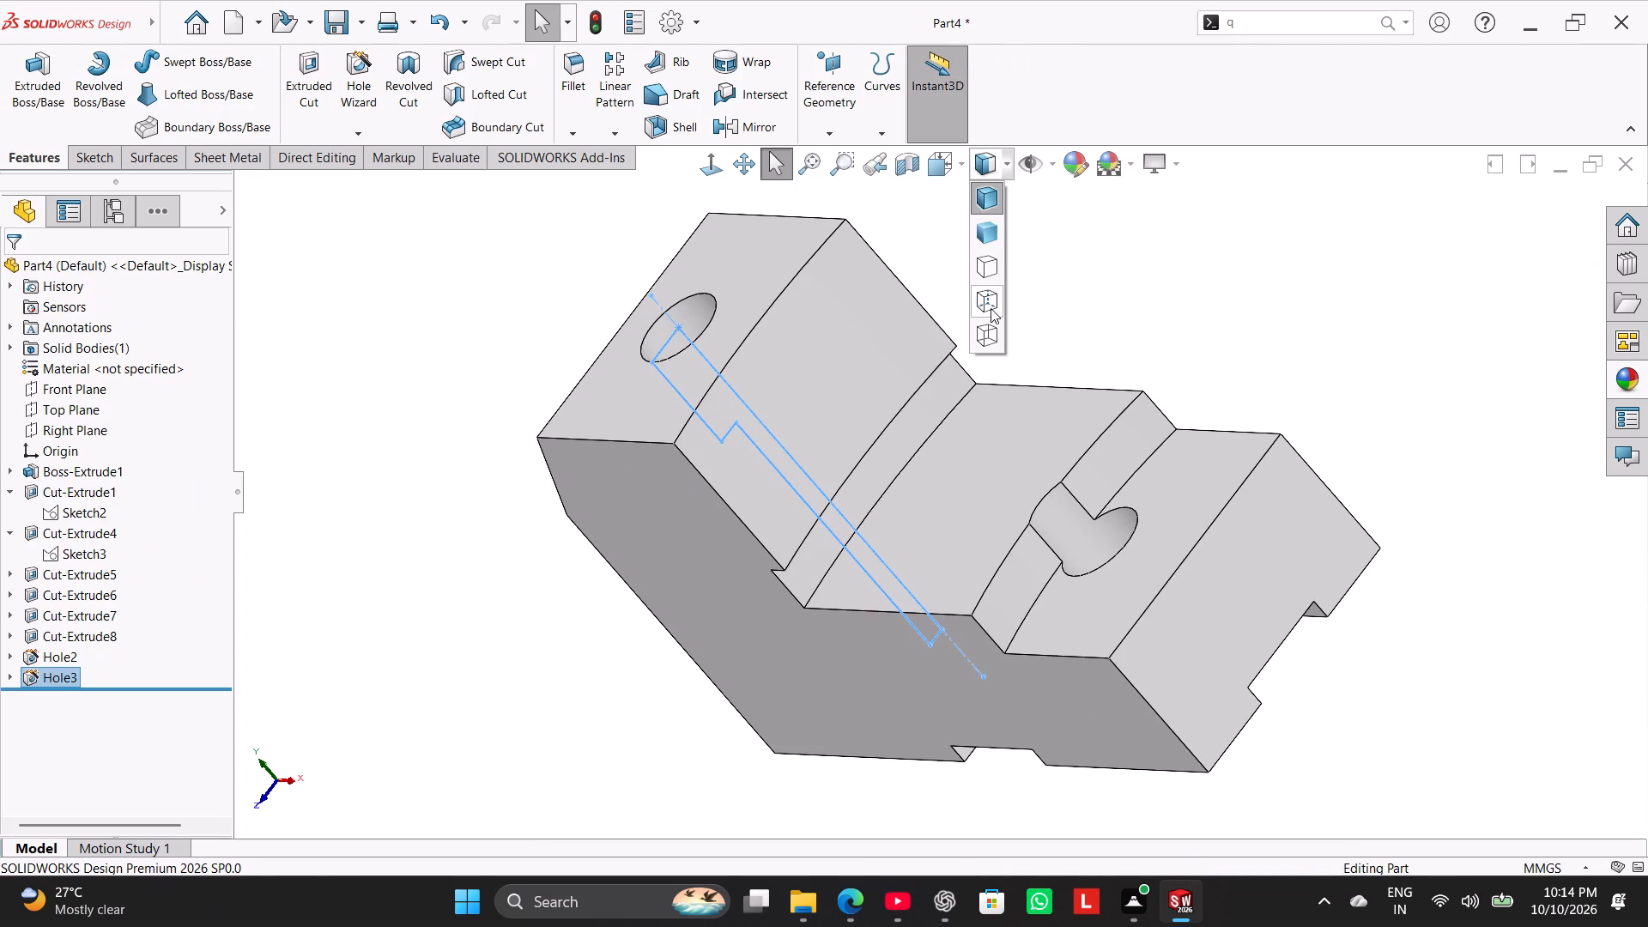
pyautogui.click(991, 305)
pyautogui.moveTo(466, 374); pyautogui.dragTo(437, 308, button='middle')
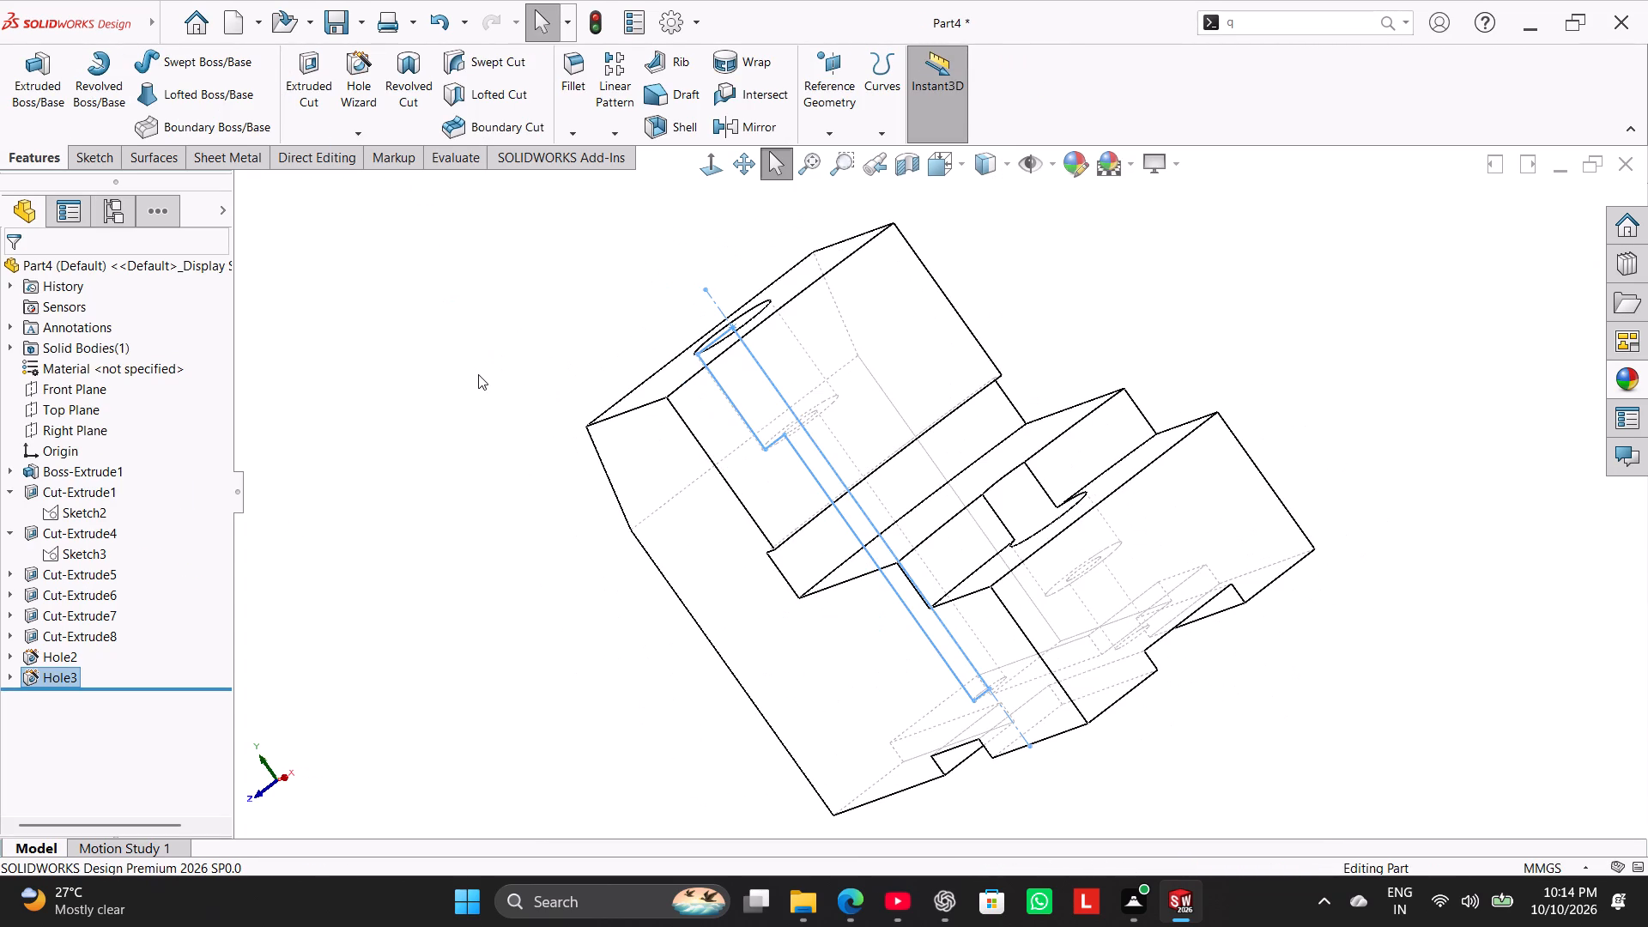
pyautogui.moveTo(444, 427); pyautogui.dragTo(619, 328, button='right')
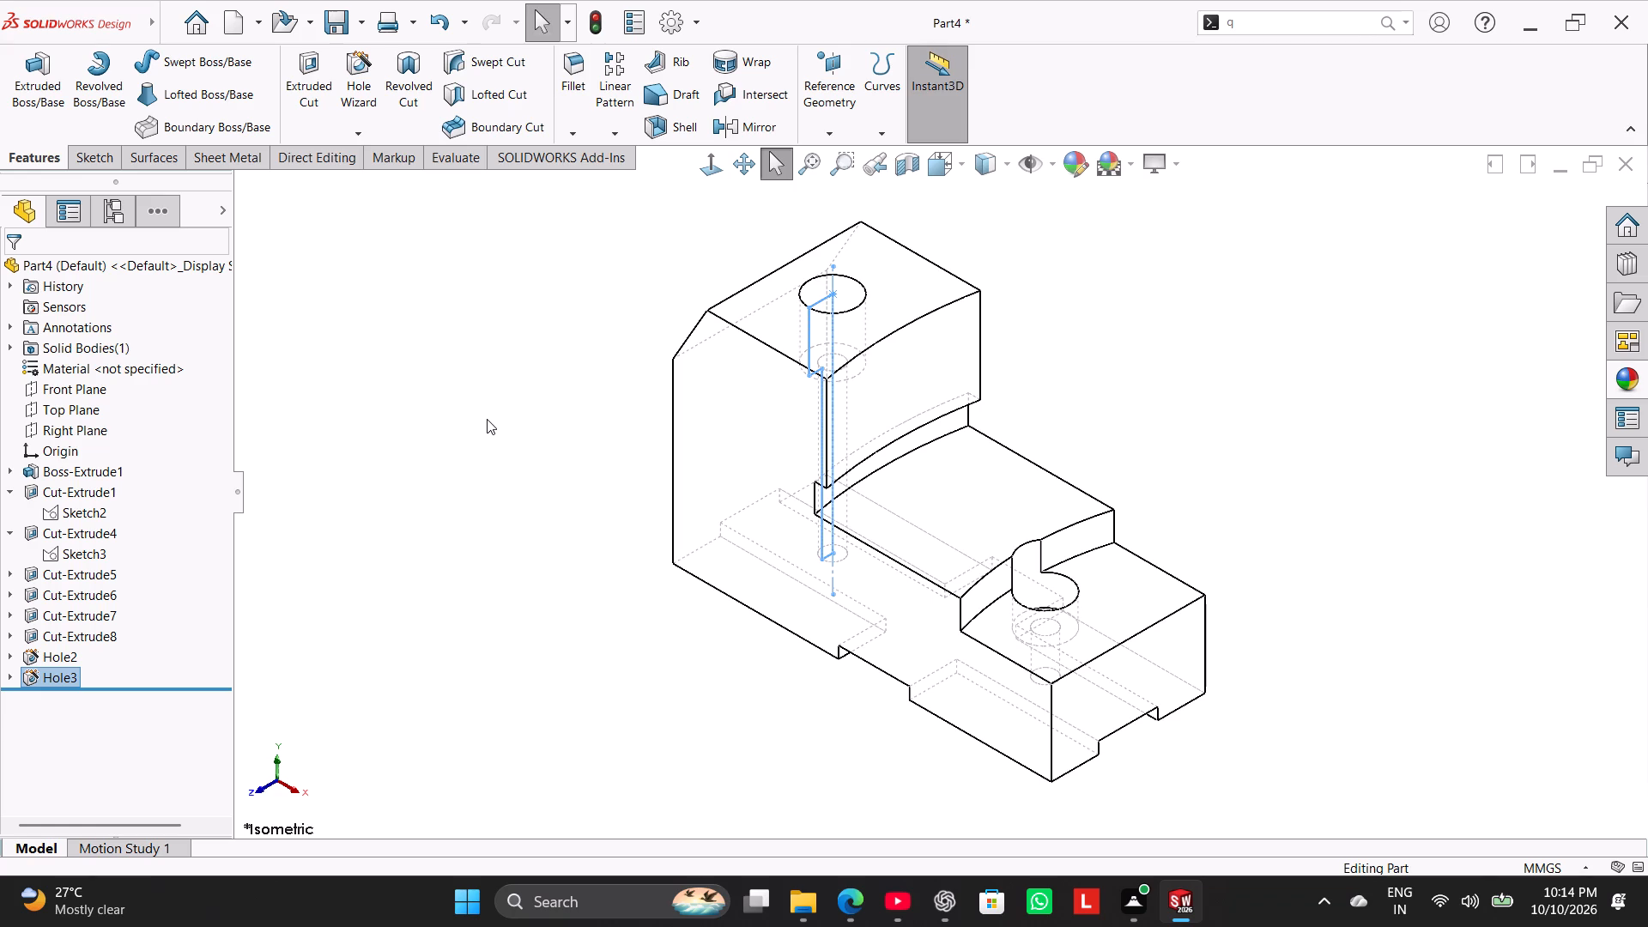
pyautogui.moveTo(574, 510); pyautogui.dragTo(494, 425, button='middle')
pyautogui.scroll(1, 574, 510)
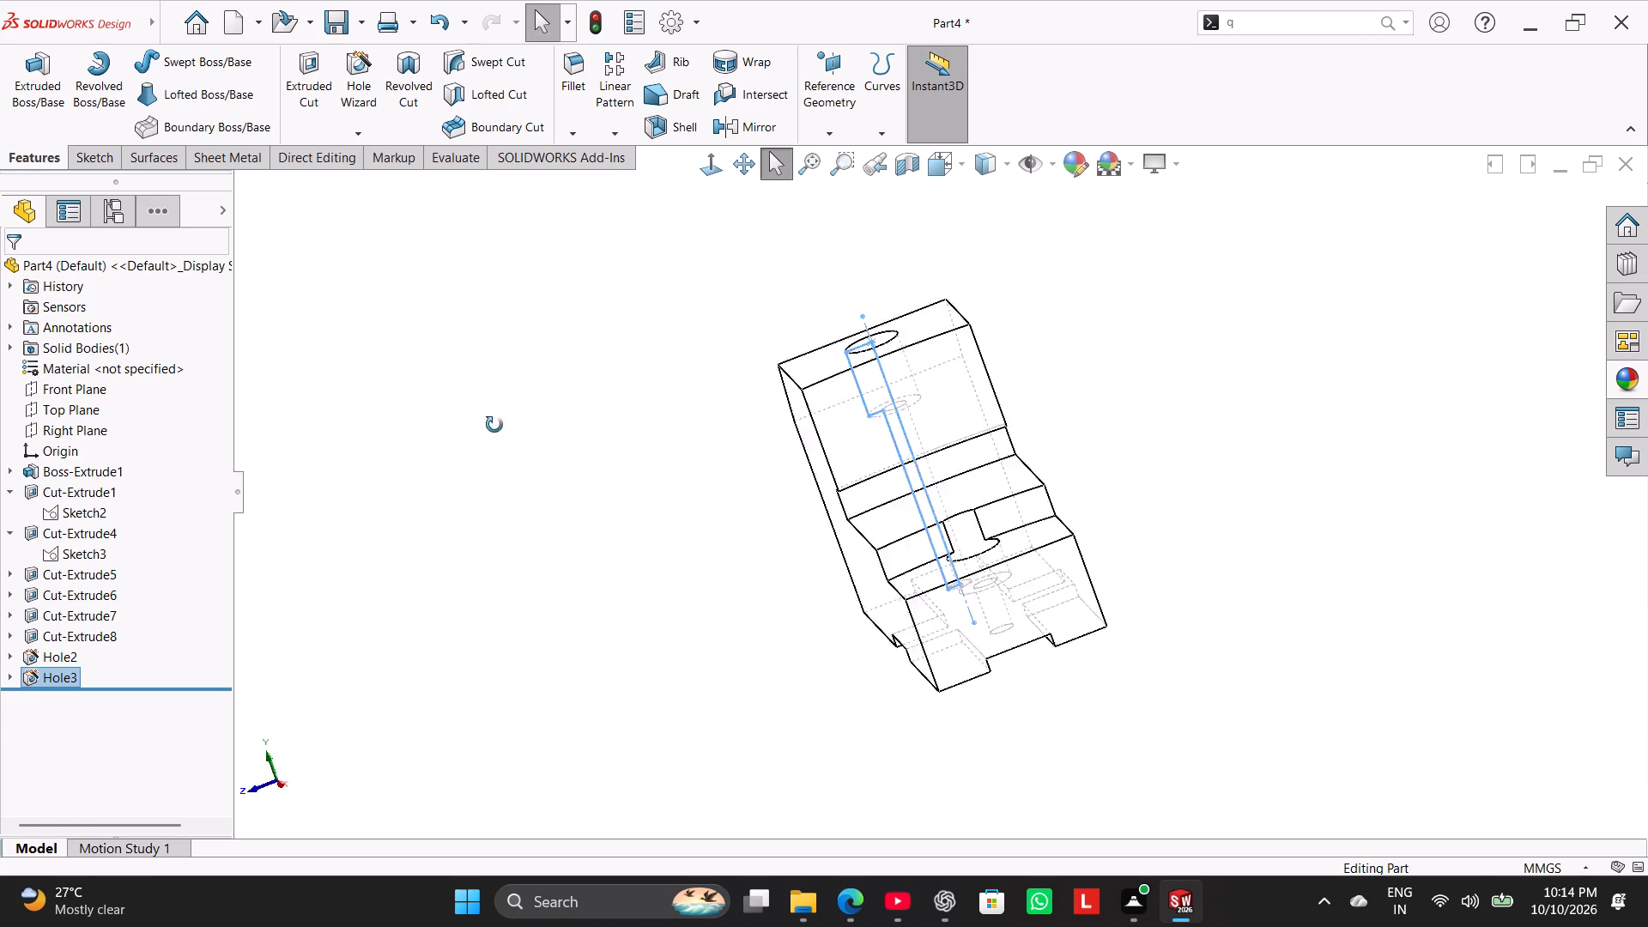
pyautogui.moveTo(494, 425); pyautogui.dragTo(627, 476, button='middle')
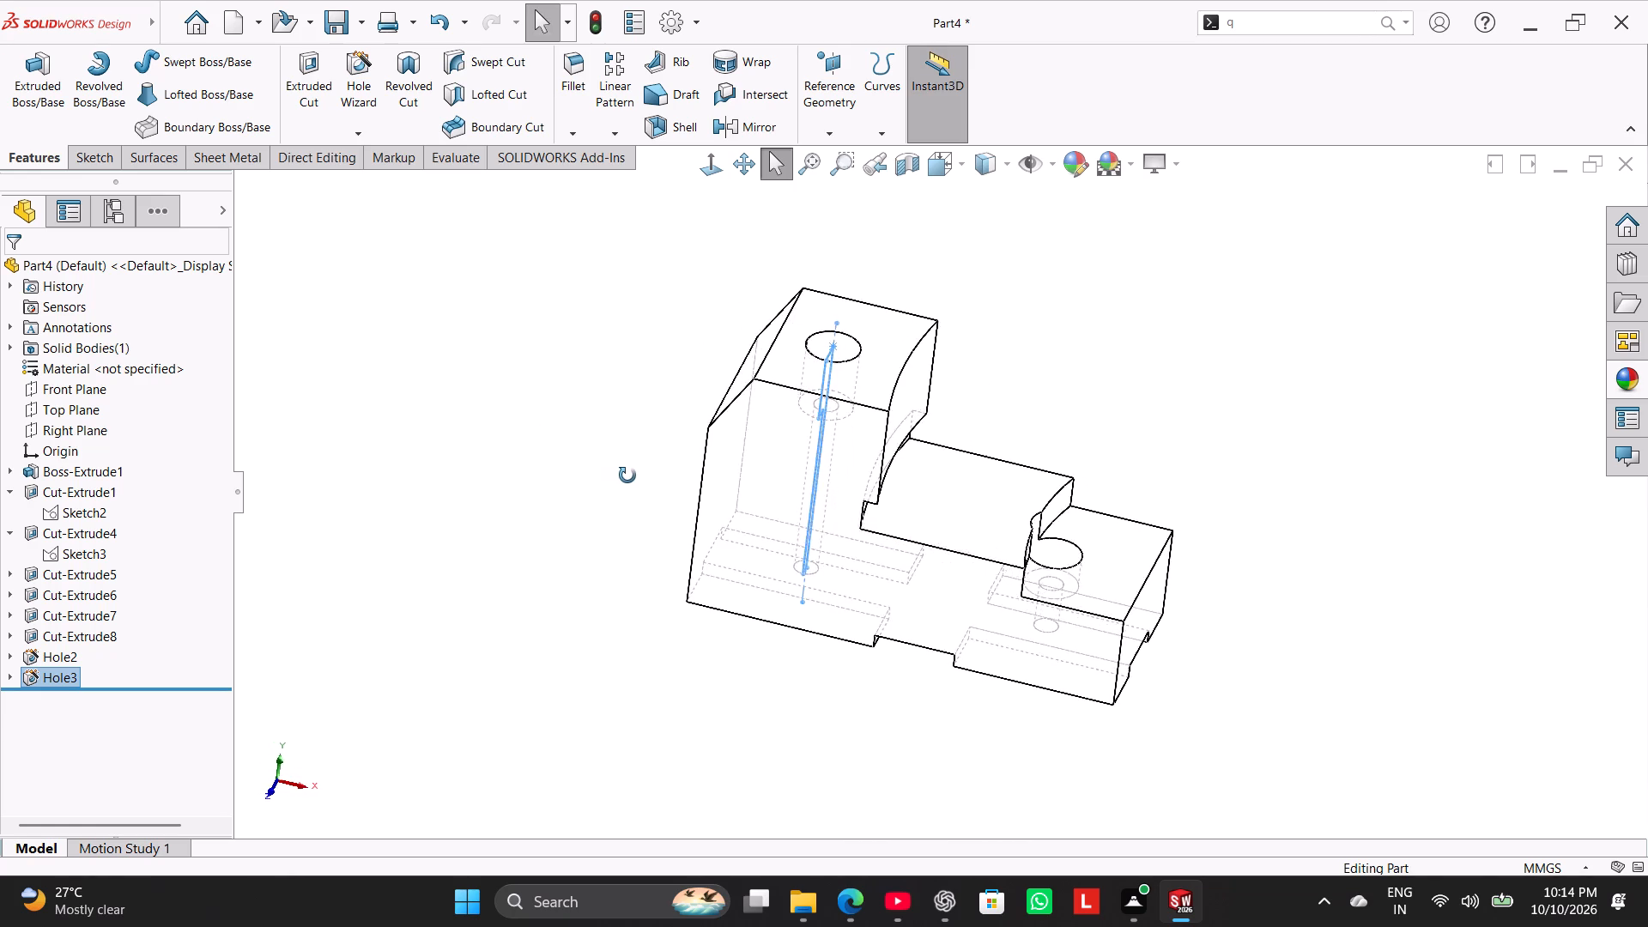
pyautogui.moveTo(627, 476); pyautogui.dragTo(596, 423, button='middle')
pyautogui.moveTo(596, 508); pyautogui.dragTo(647, 446, button='right')
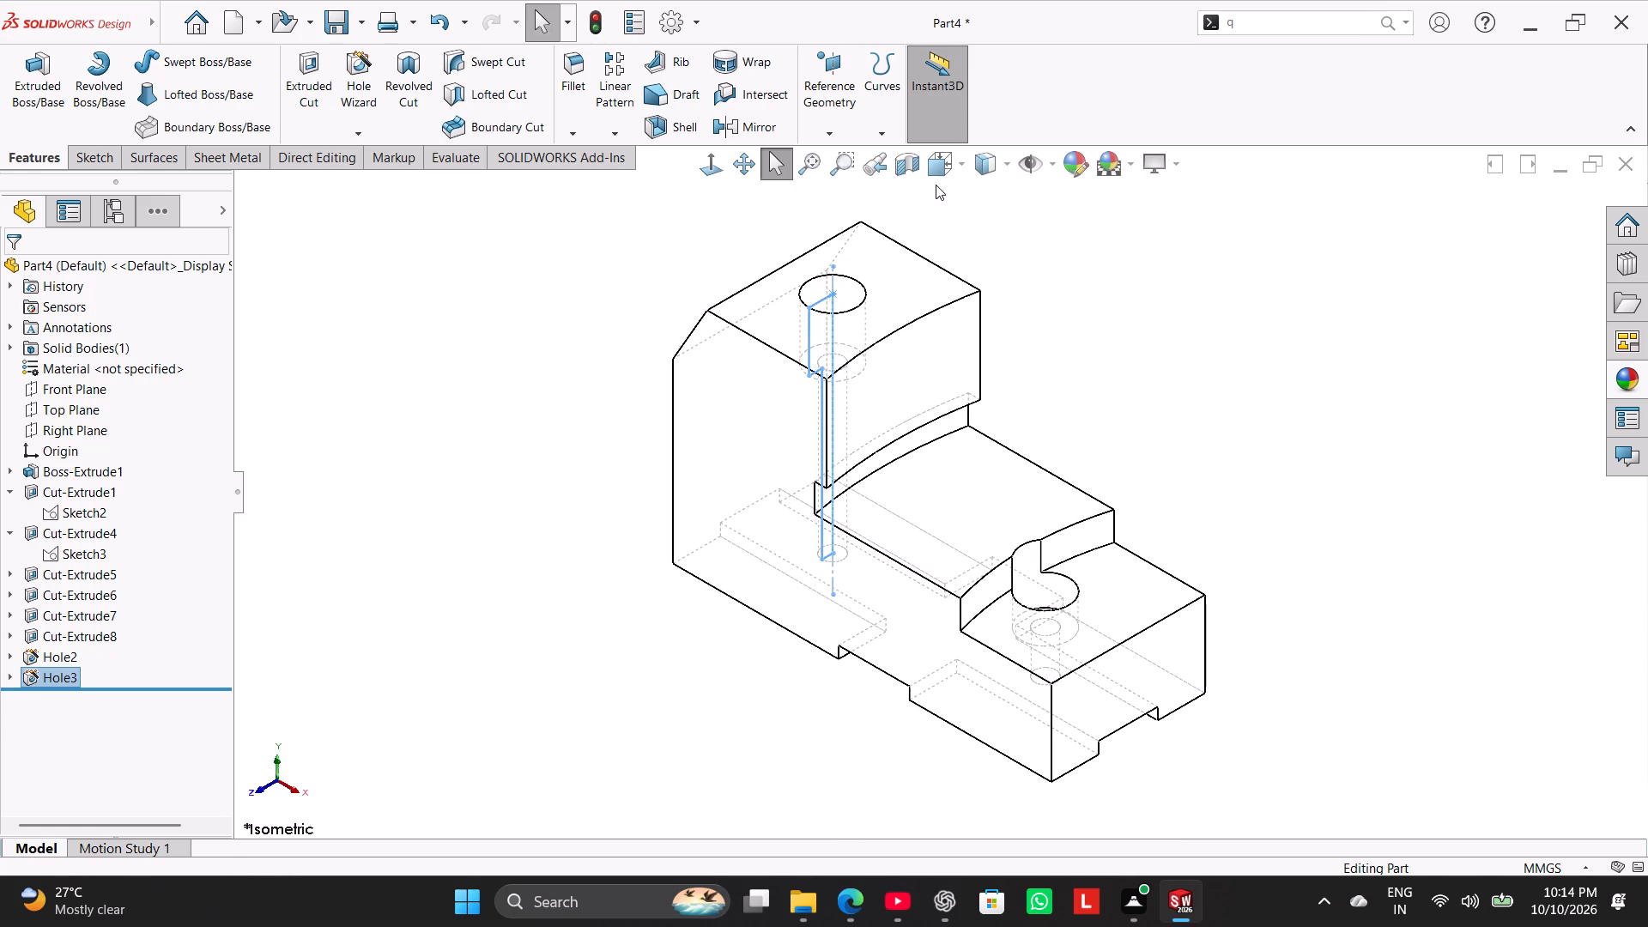
pyautogui.click(1002, 167)
pyautogui.click(995, 187)
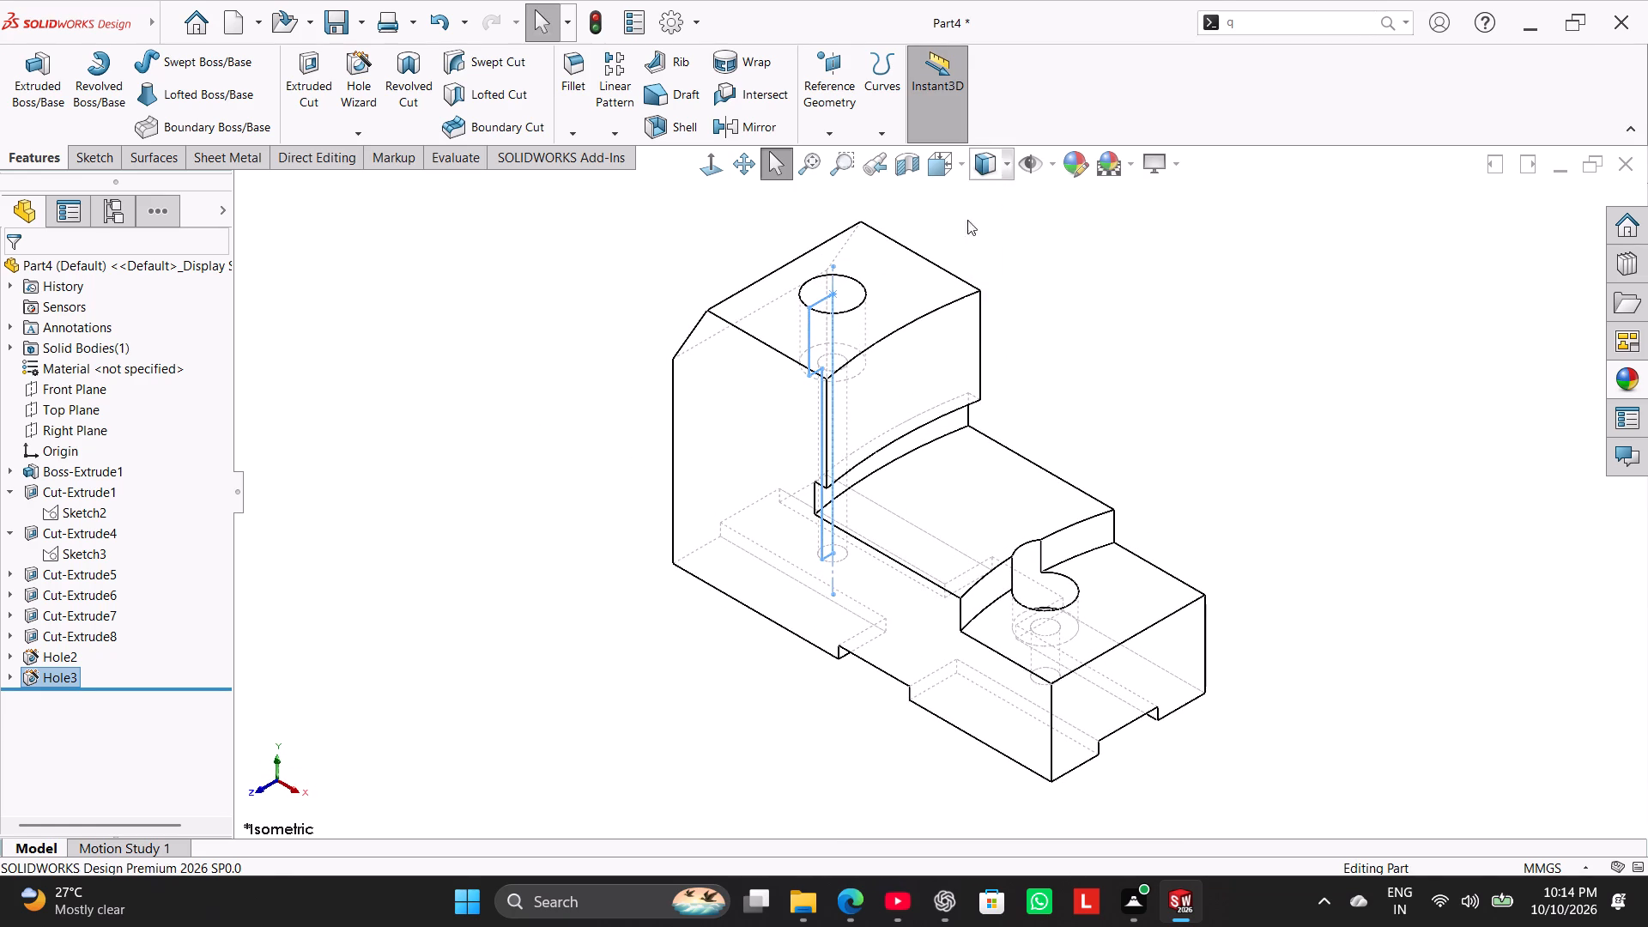
pyautogui.click(547, 354)
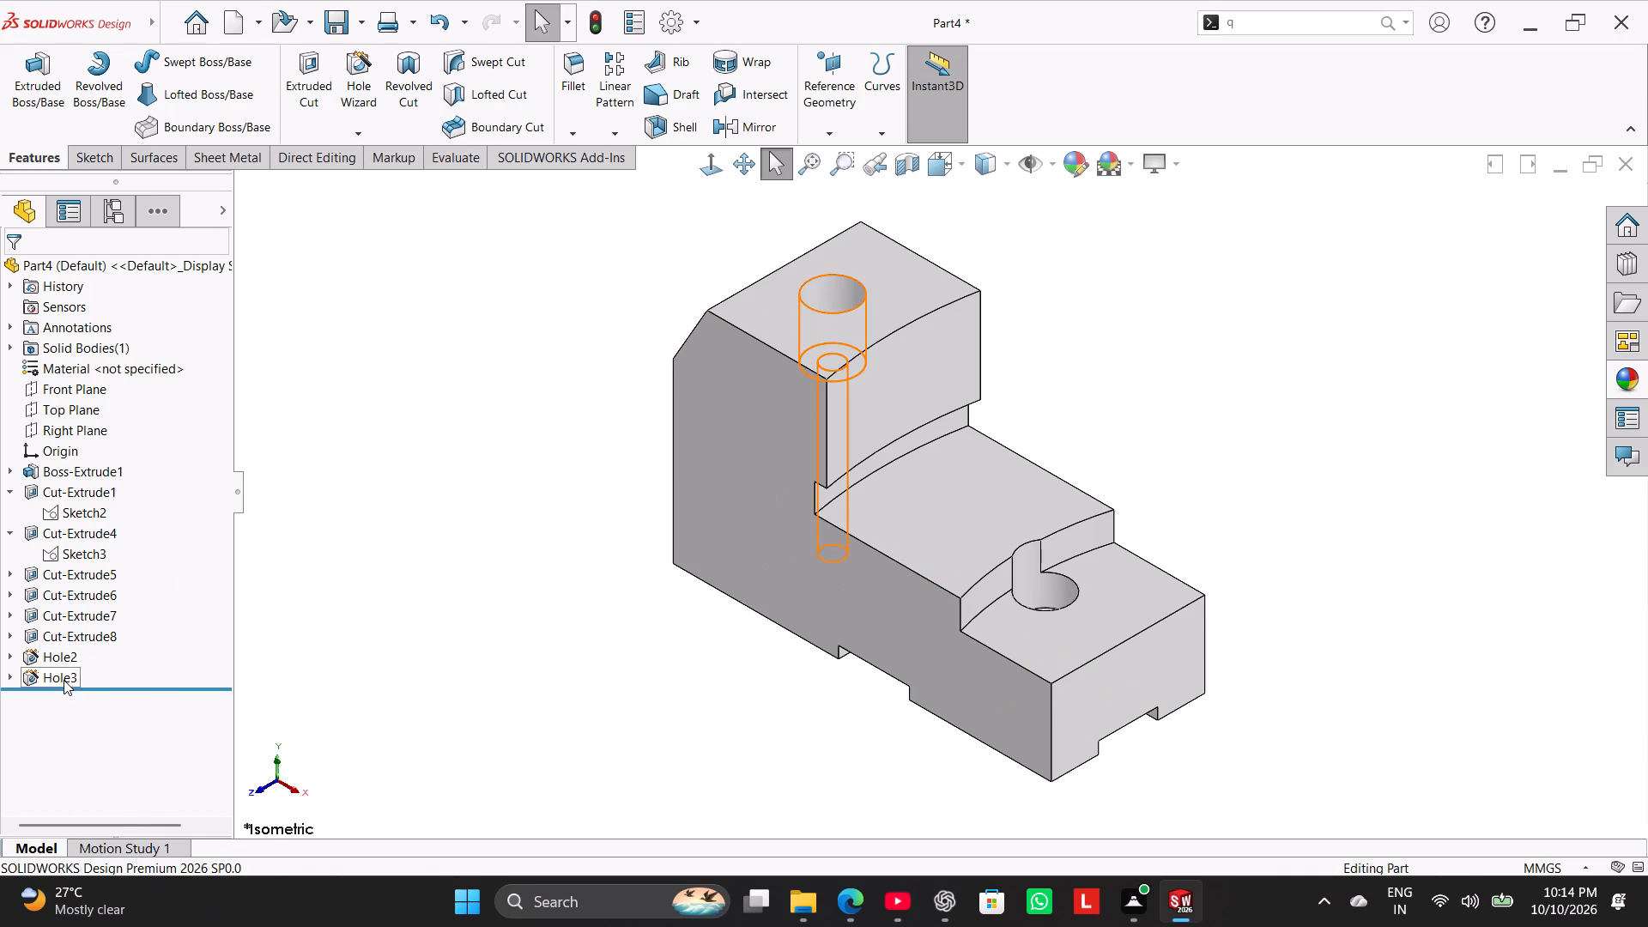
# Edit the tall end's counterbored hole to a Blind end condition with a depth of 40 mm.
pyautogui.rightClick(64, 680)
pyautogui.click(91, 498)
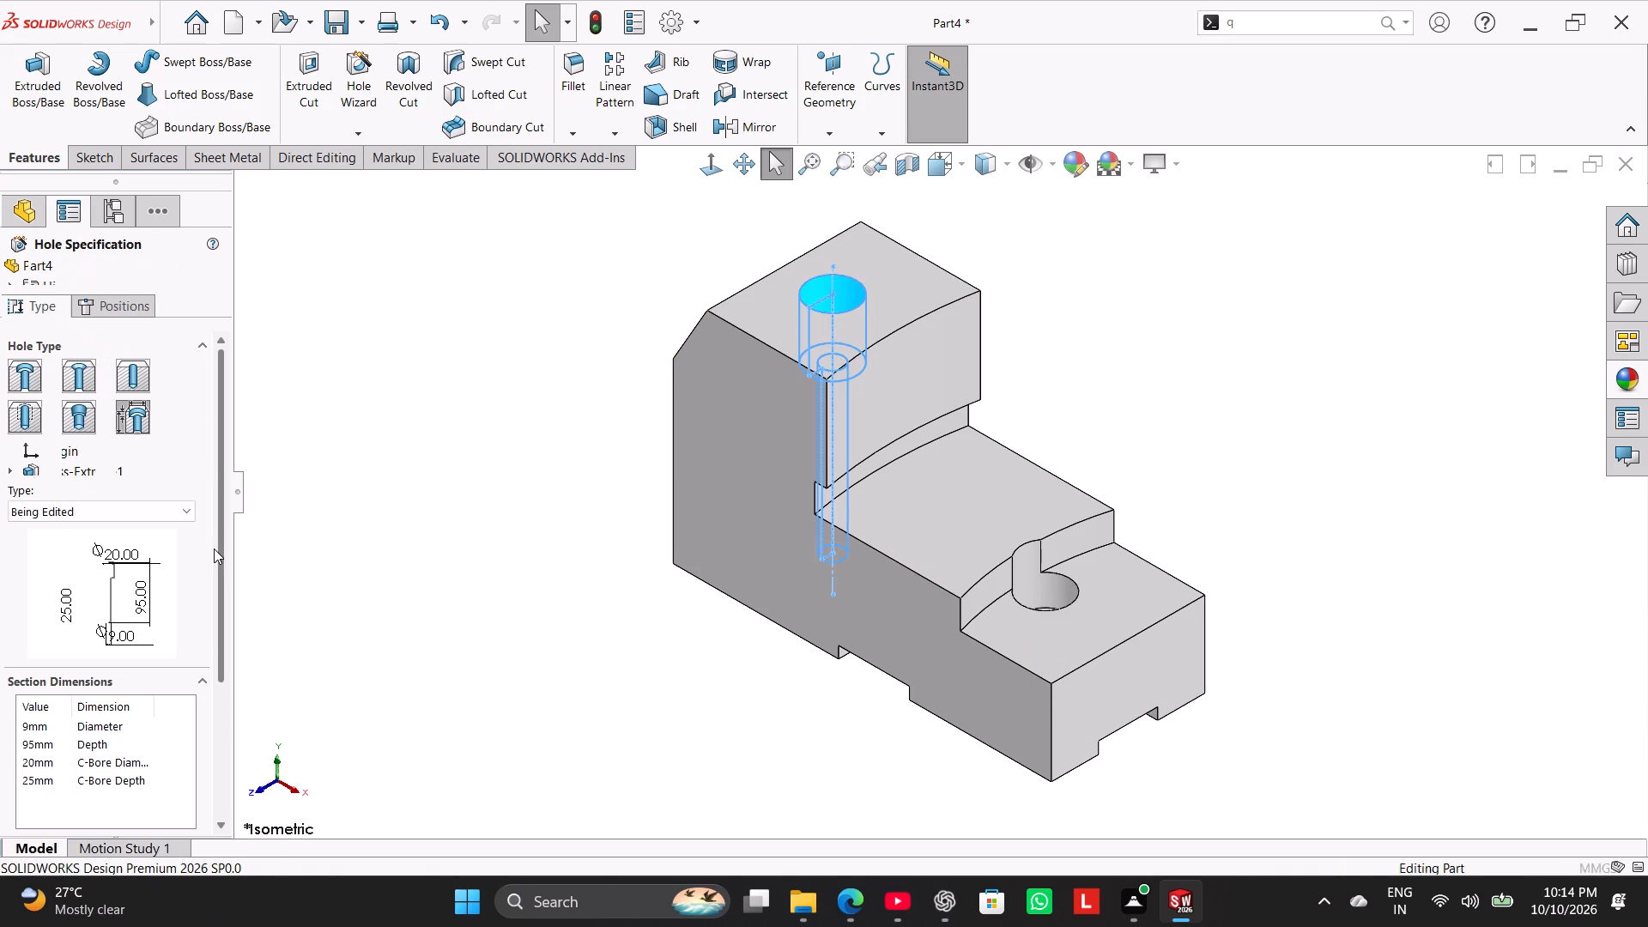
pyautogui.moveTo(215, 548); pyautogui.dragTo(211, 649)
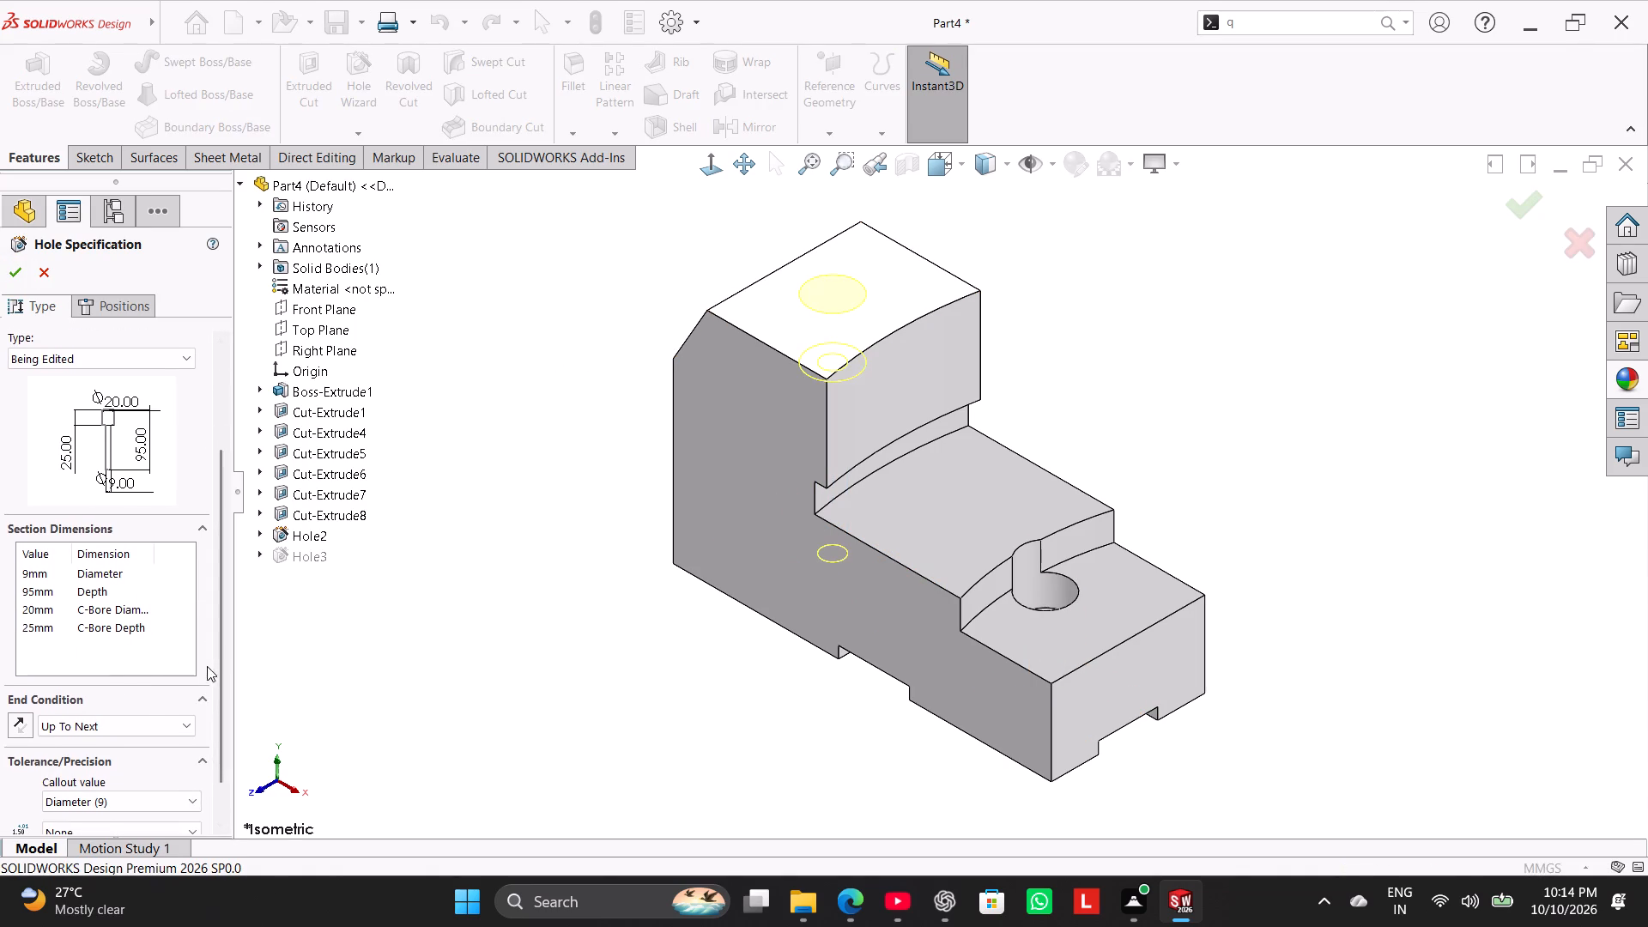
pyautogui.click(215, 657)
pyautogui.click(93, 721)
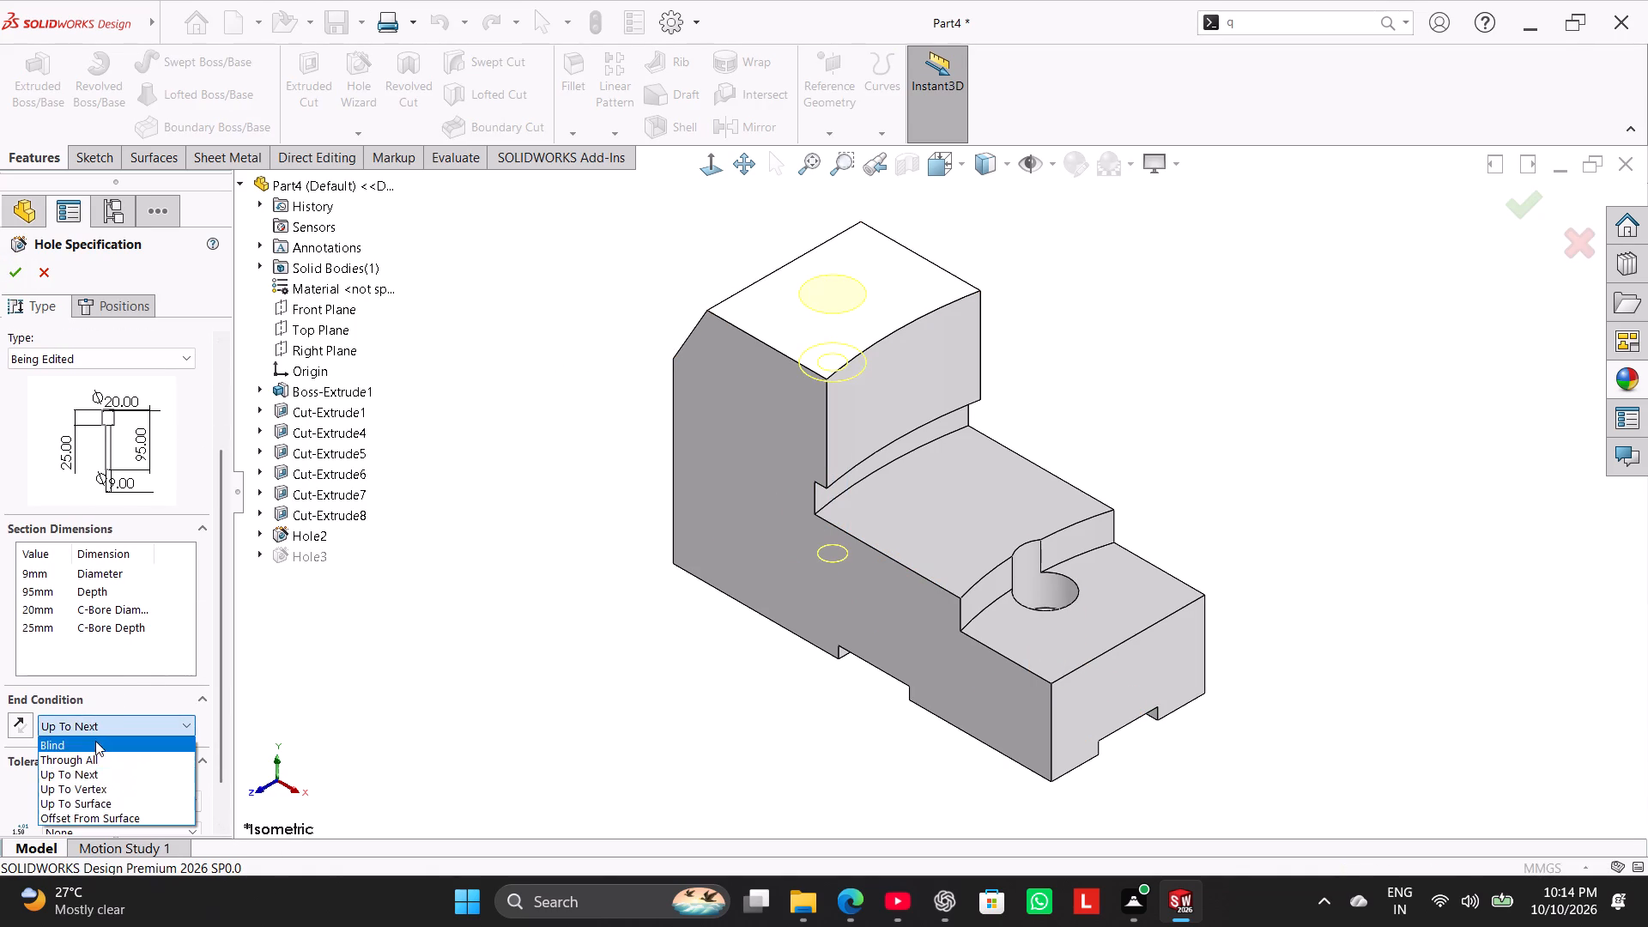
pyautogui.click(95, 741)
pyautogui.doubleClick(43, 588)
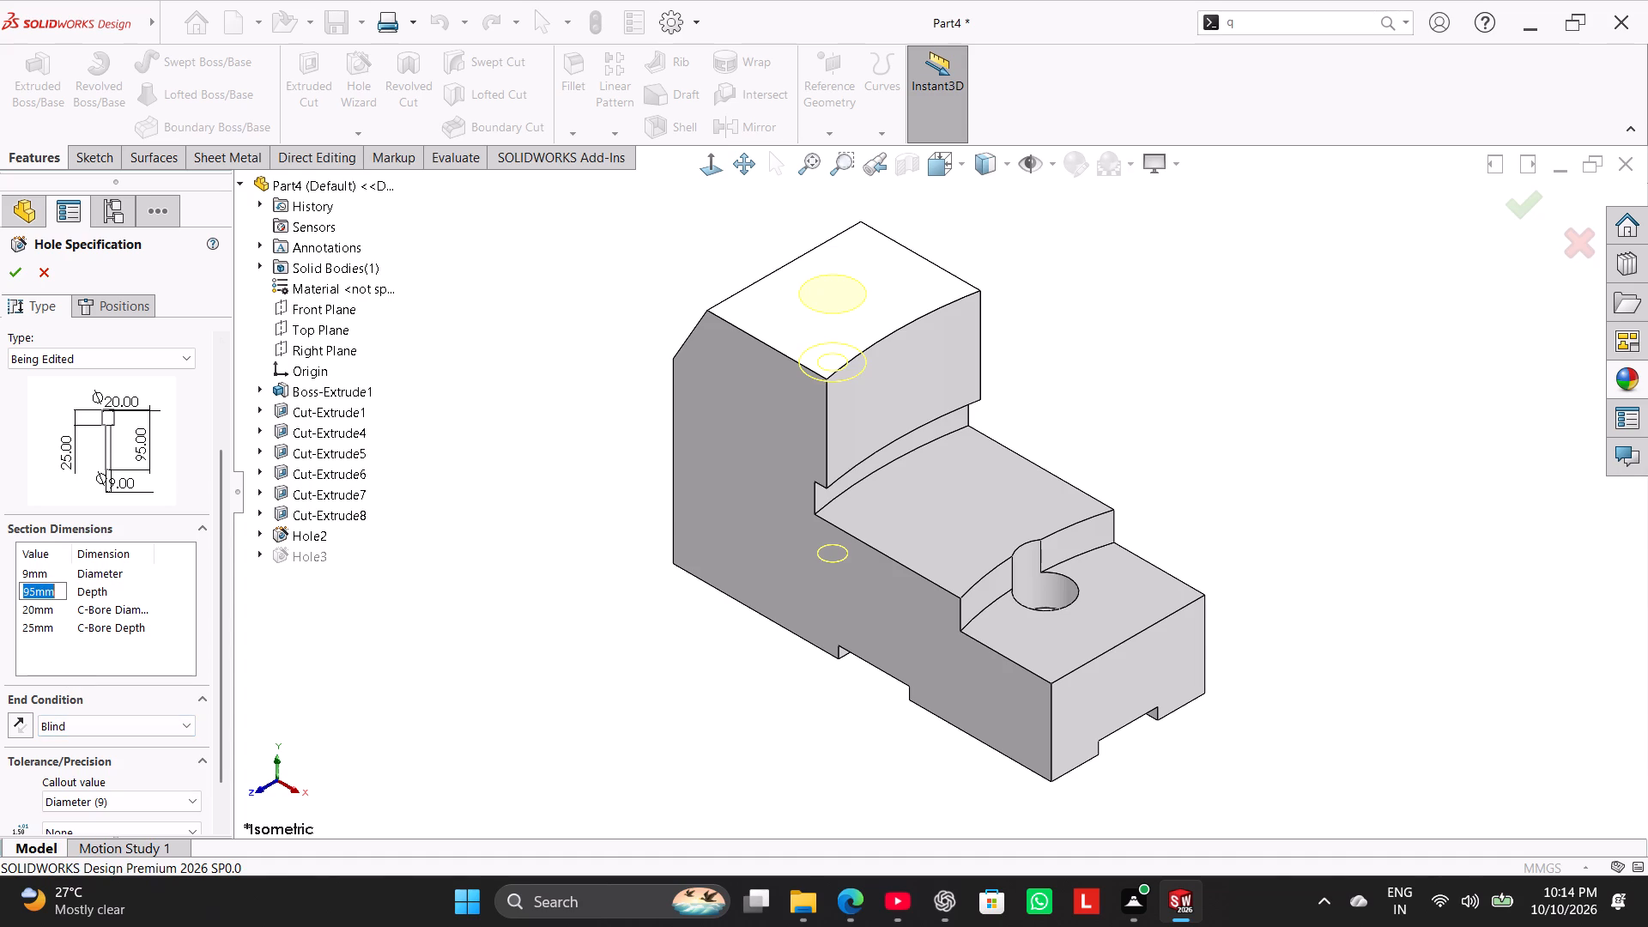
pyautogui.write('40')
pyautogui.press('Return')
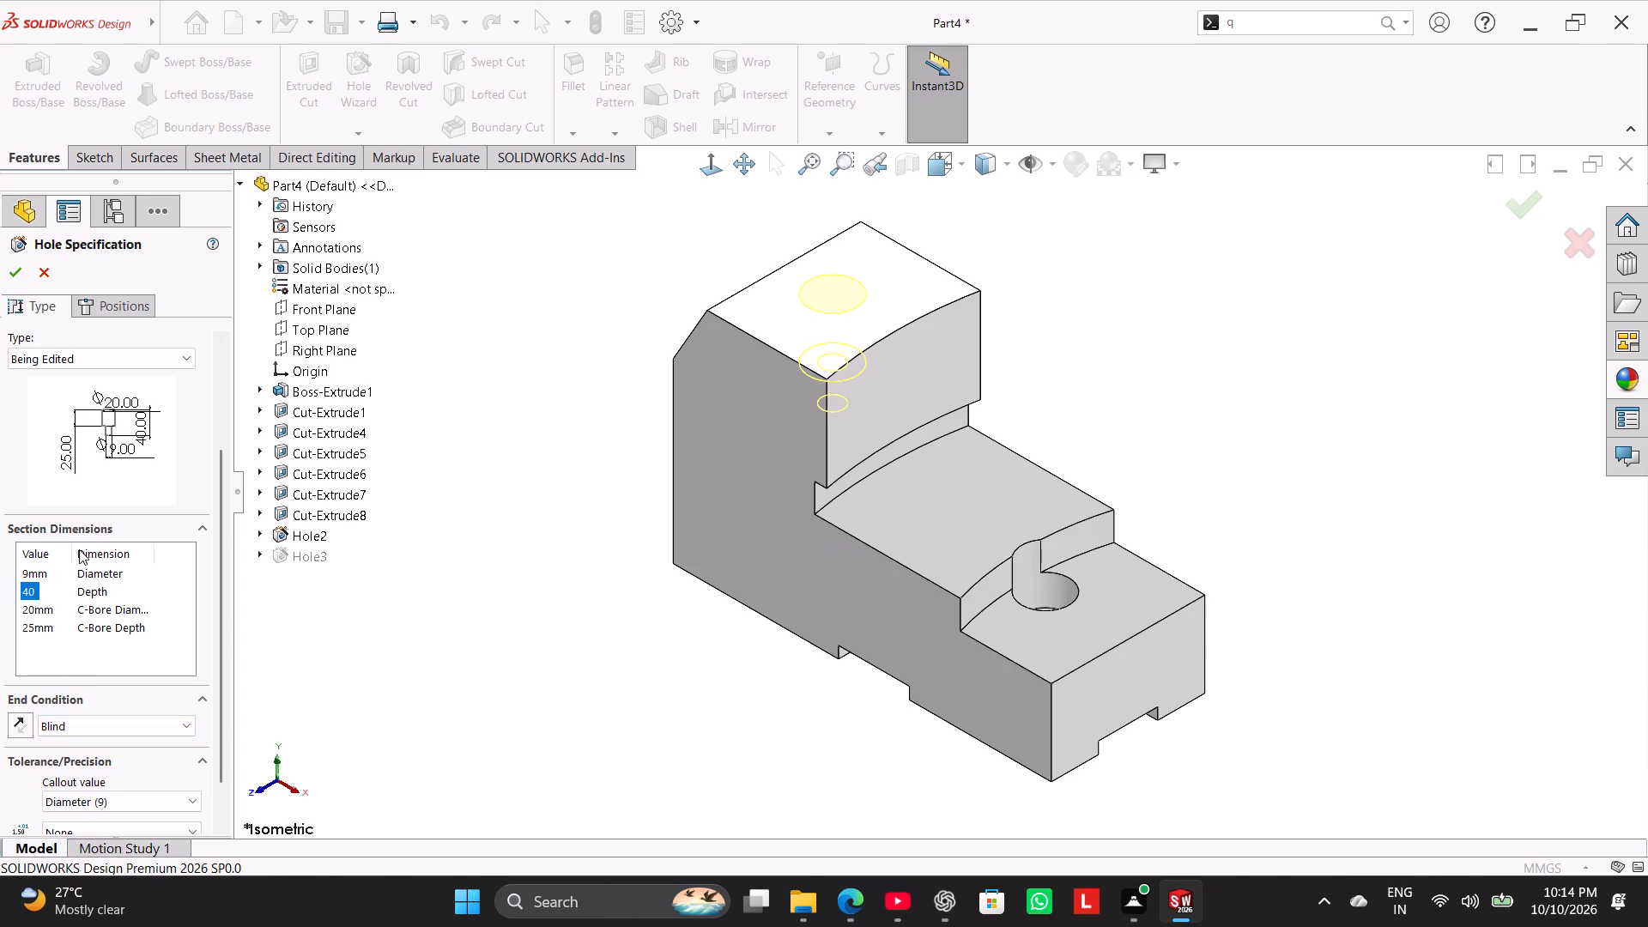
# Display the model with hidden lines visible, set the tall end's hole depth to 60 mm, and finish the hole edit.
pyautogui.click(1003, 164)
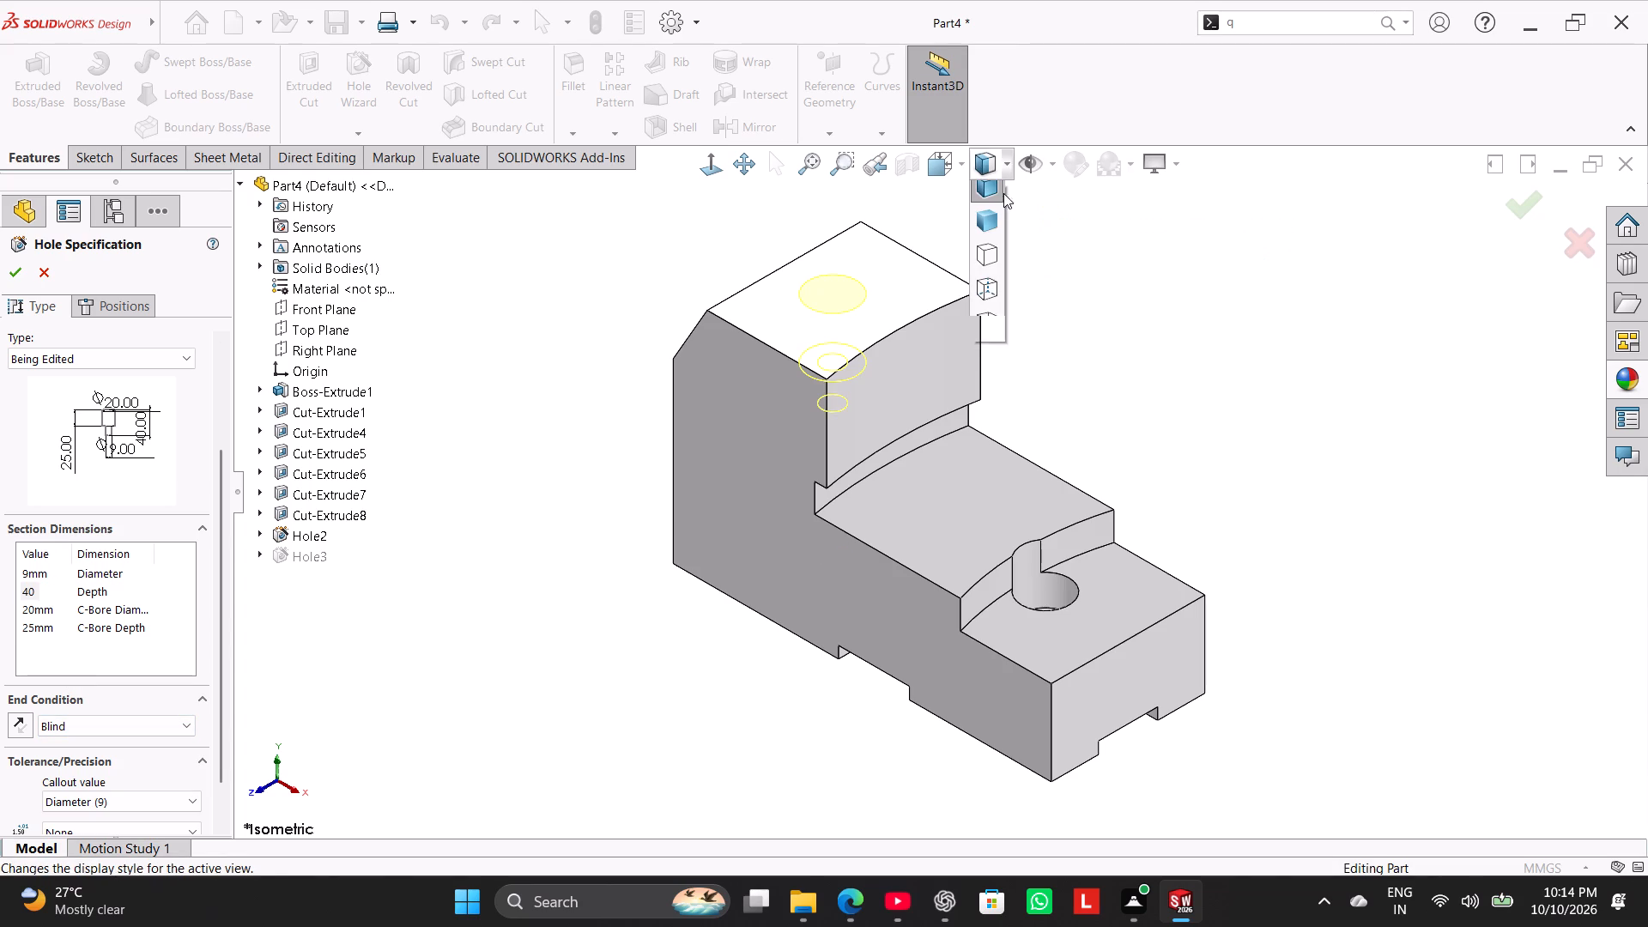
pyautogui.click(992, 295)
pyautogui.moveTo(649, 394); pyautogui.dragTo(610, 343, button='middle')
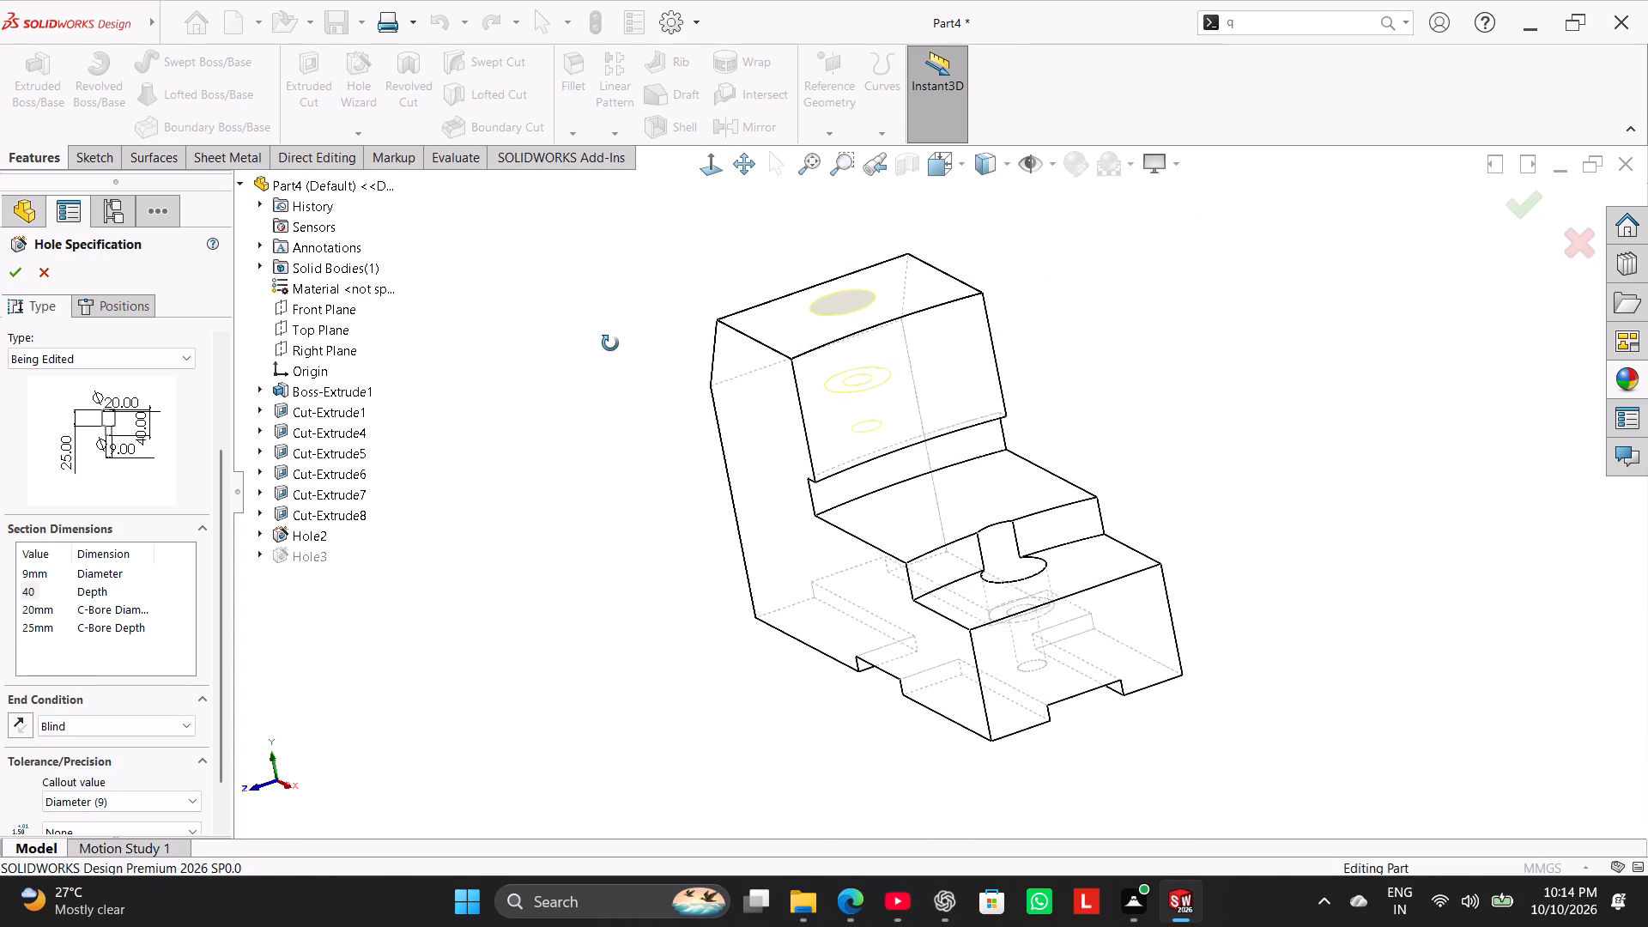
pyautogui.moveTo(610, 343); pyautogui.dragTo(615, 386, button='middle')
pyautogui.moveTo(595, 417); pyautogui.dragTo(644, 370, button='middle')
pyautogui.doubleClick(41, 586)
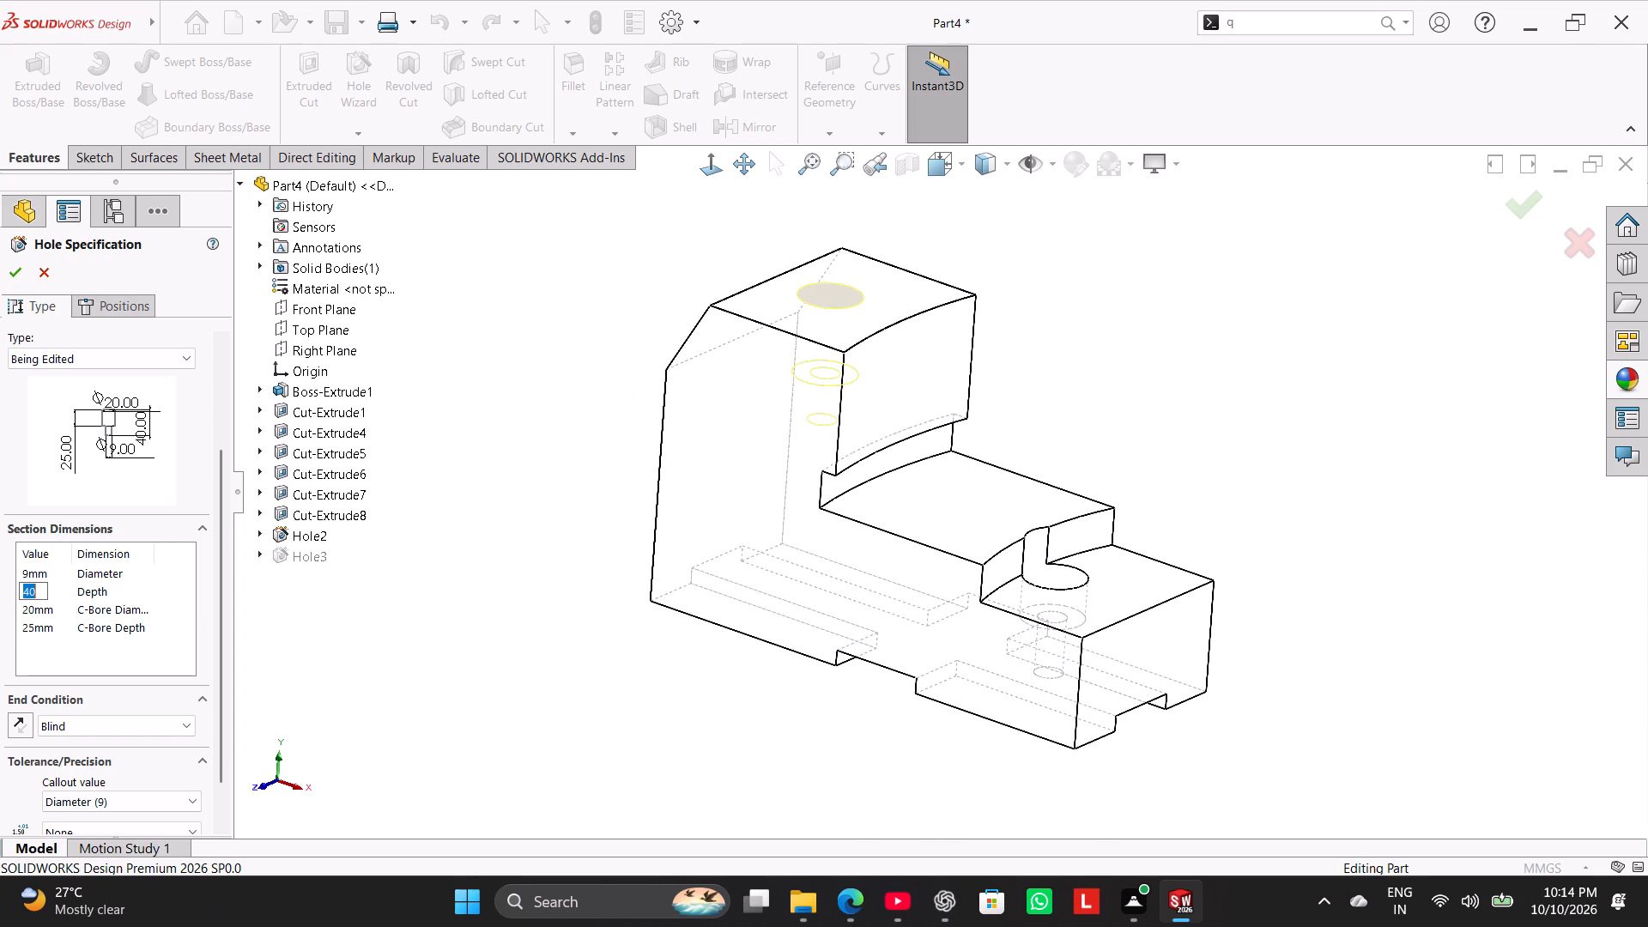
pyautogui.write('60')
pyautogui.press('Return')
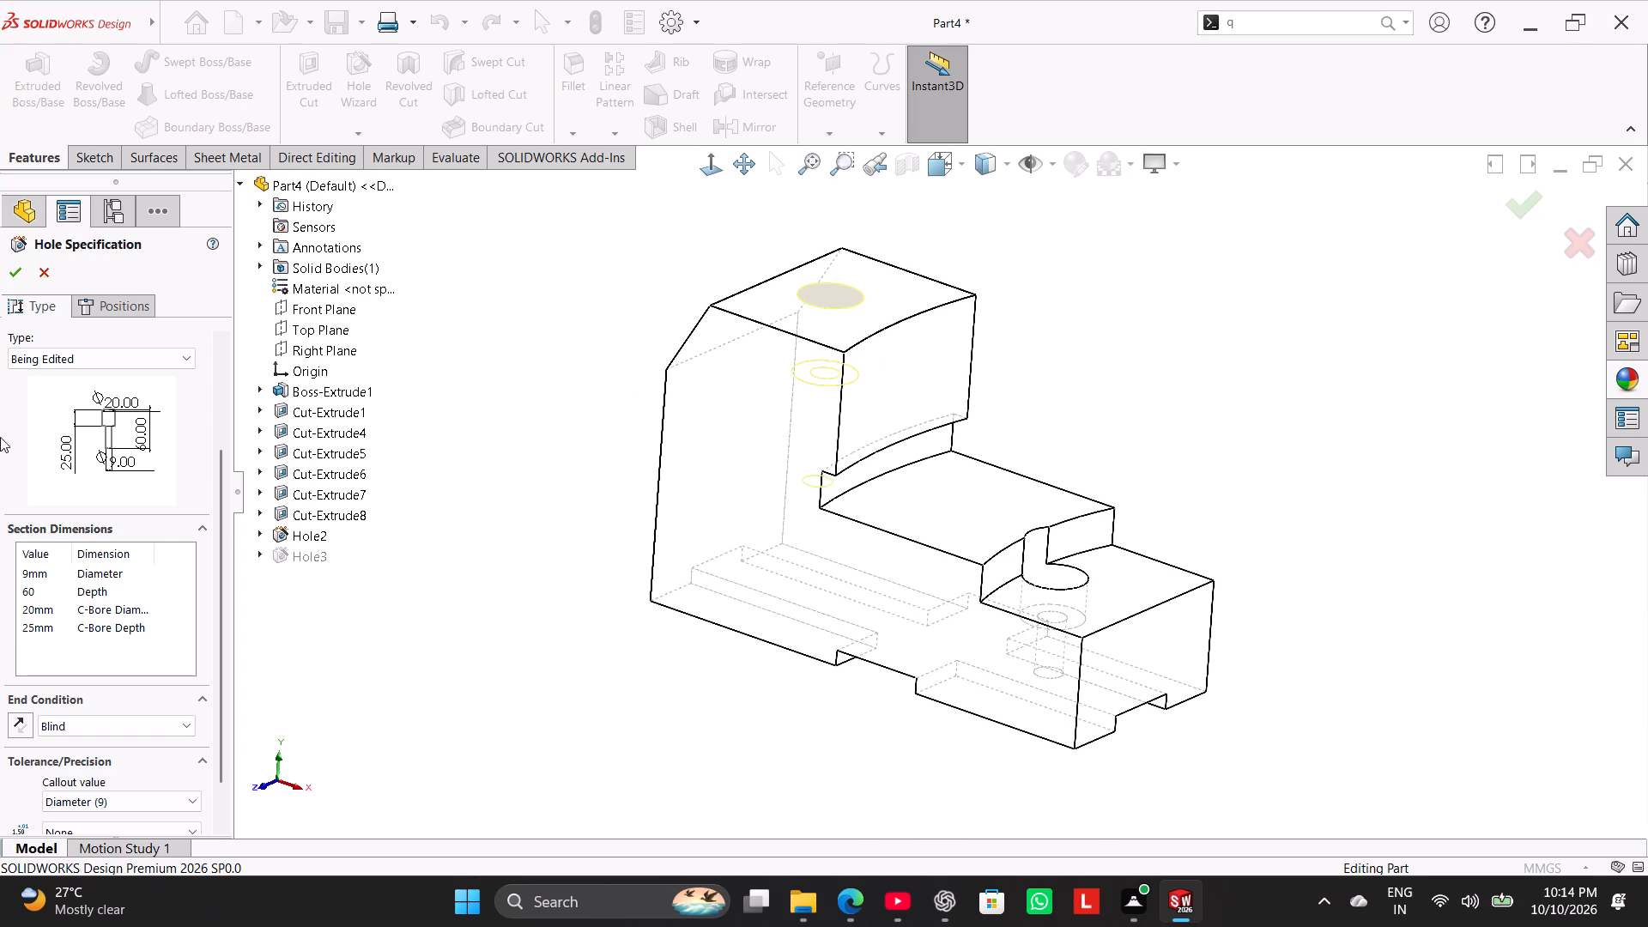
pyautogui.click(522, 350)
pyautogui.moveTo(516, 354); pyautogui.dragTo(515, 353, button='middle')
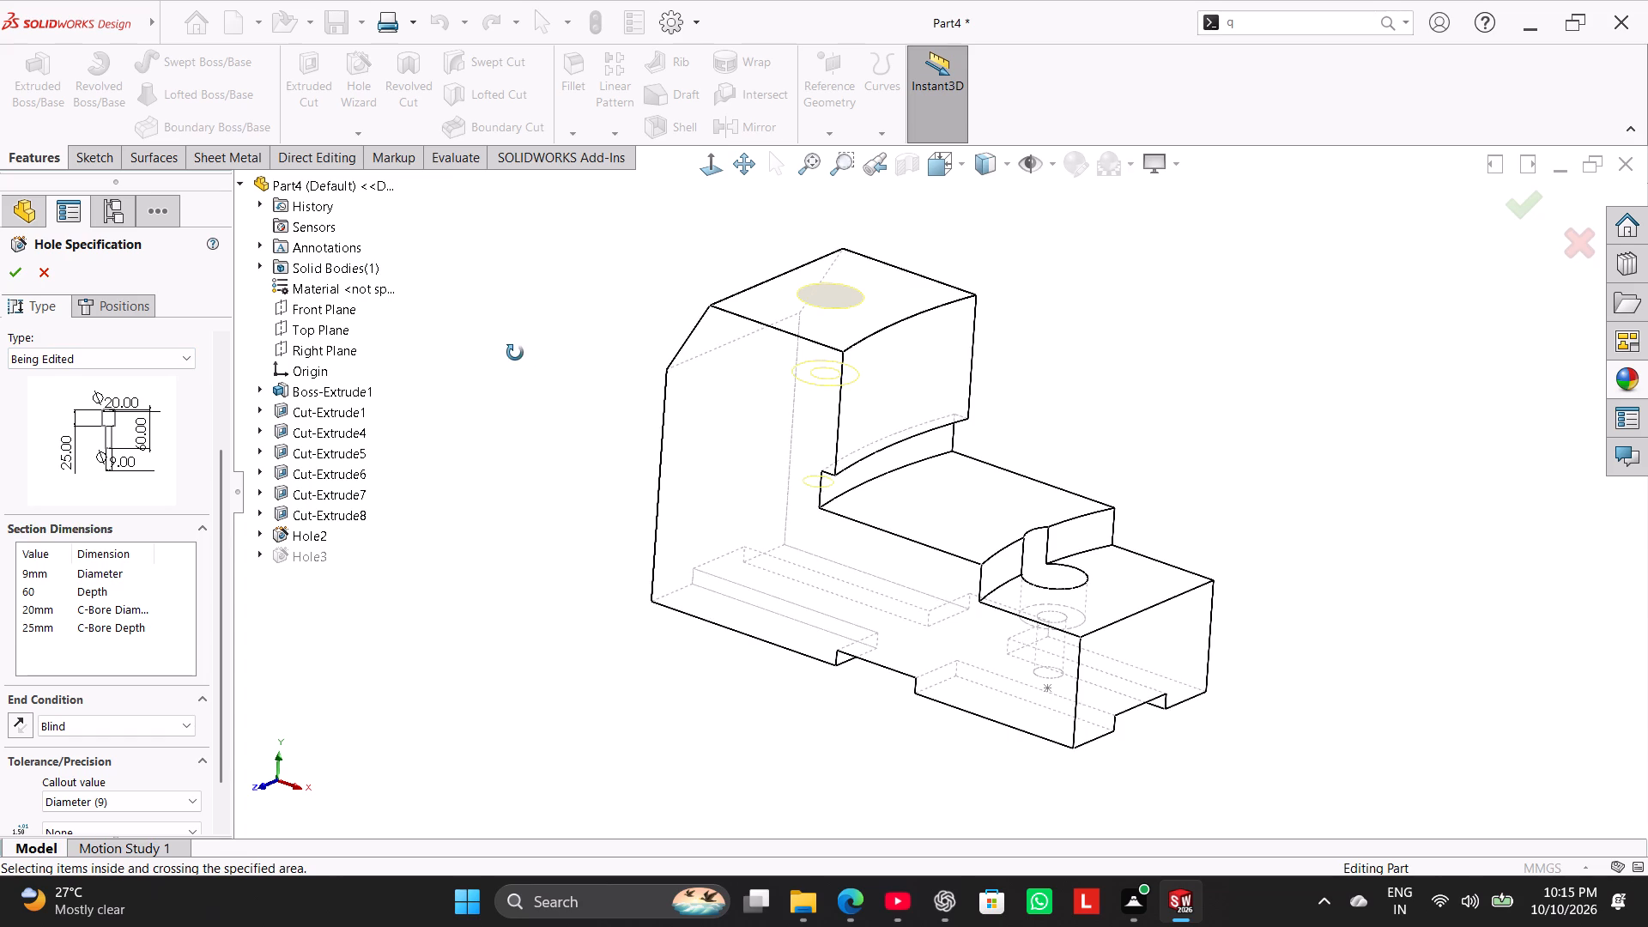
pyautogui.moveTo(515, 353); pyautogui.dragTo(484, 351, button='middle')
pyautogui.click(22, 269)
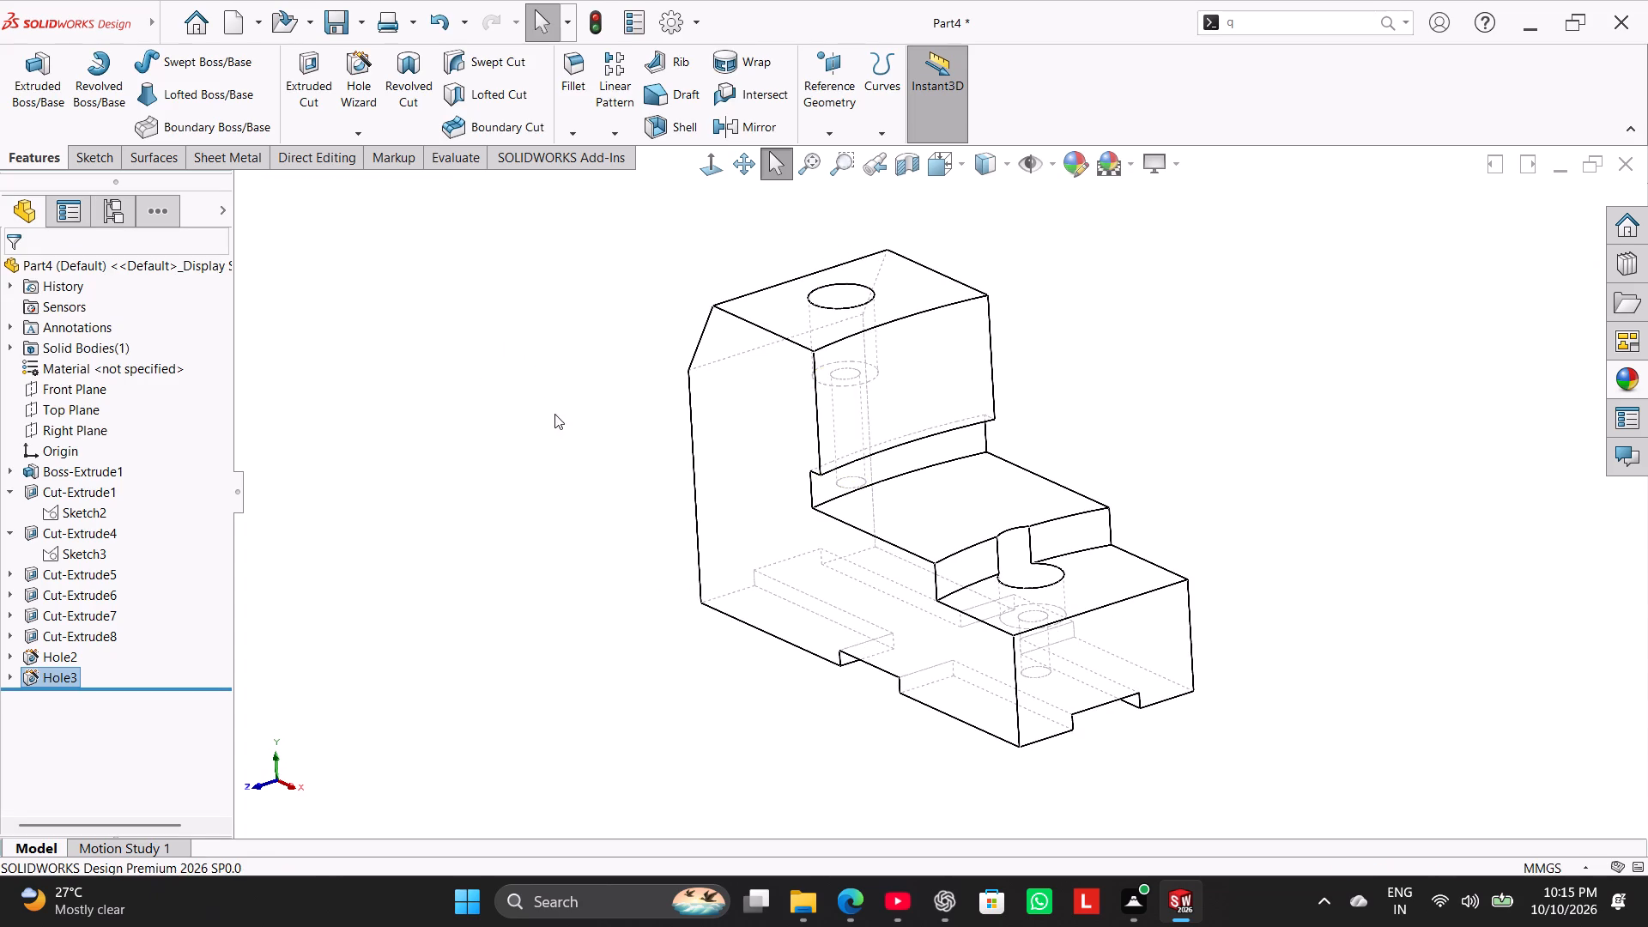
# Change the end condition of the tall end's counterbored hole to Up To Next and finish the edit.
pyautogui.moveTo(554, 414); pyautogui.dragTo(635, 373, button='right')
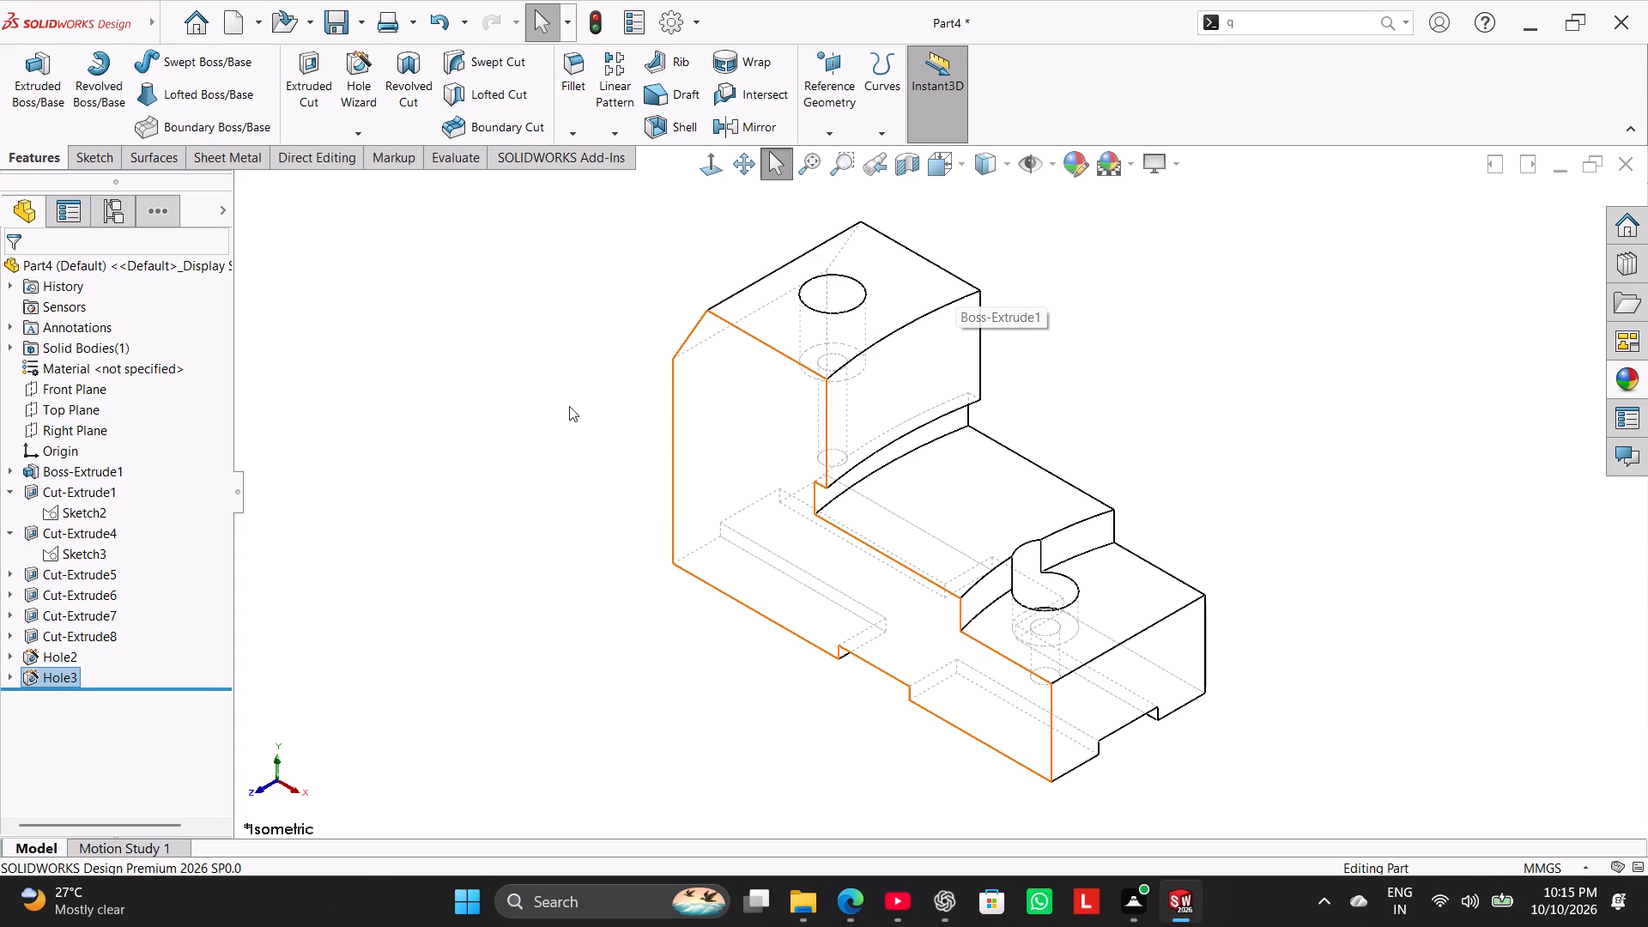
pyautogui.moveTo(569, 406); pyautogui.dragTo(620, 245, button='middle')
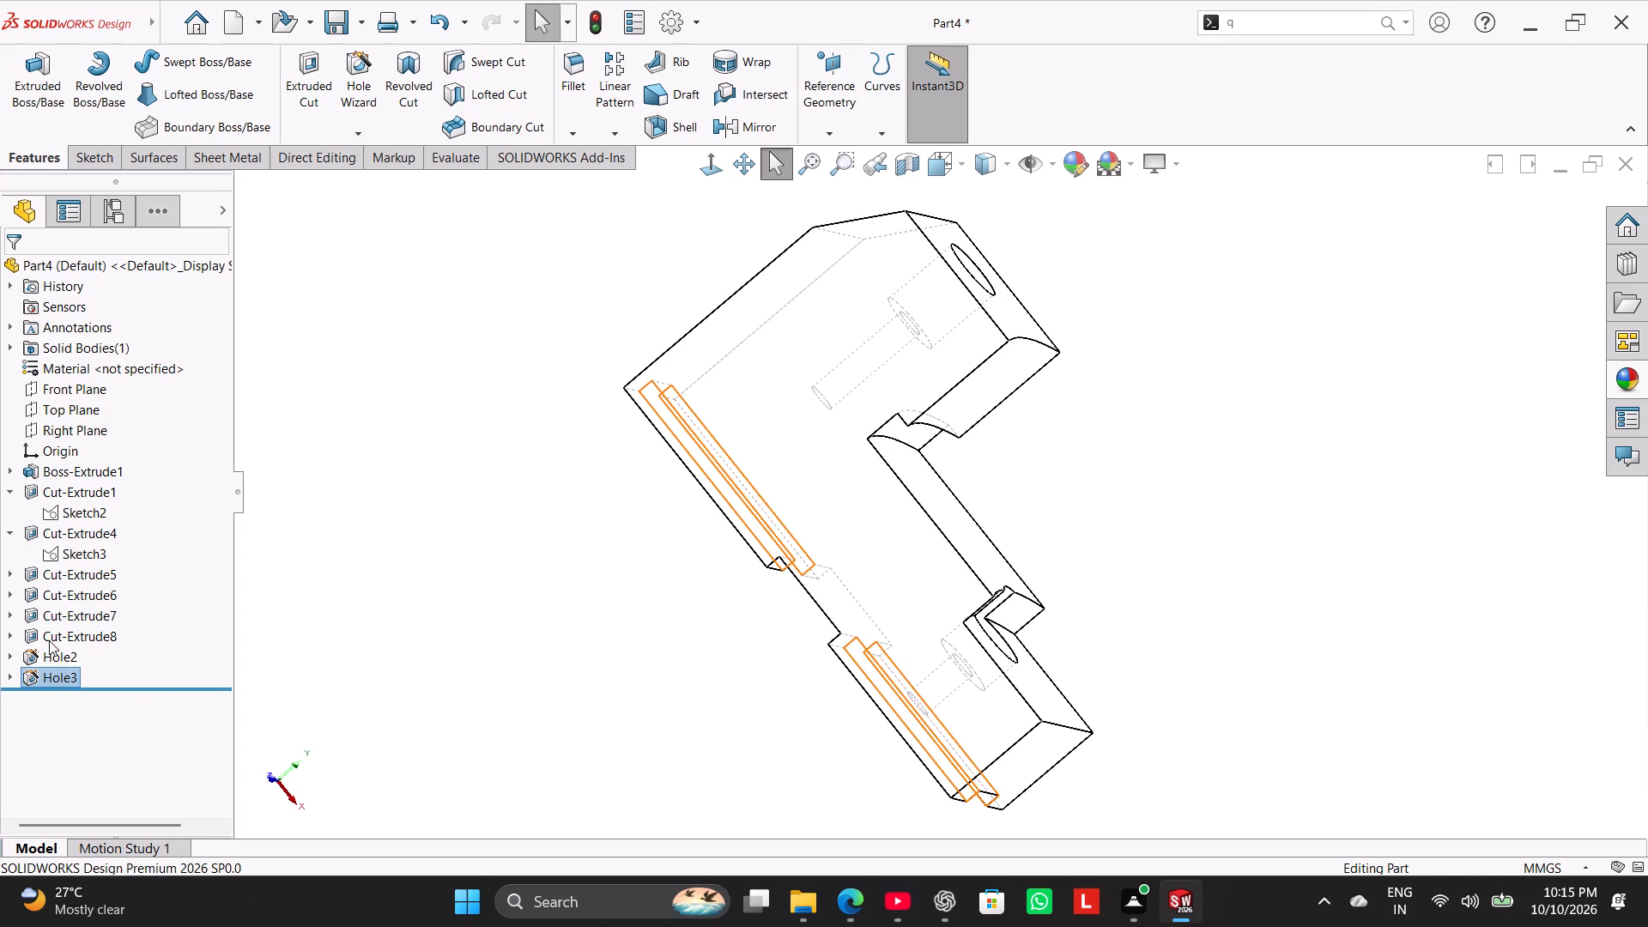
pyautogui.rightClick(58, 671)
pyautogui.click(86, 497)
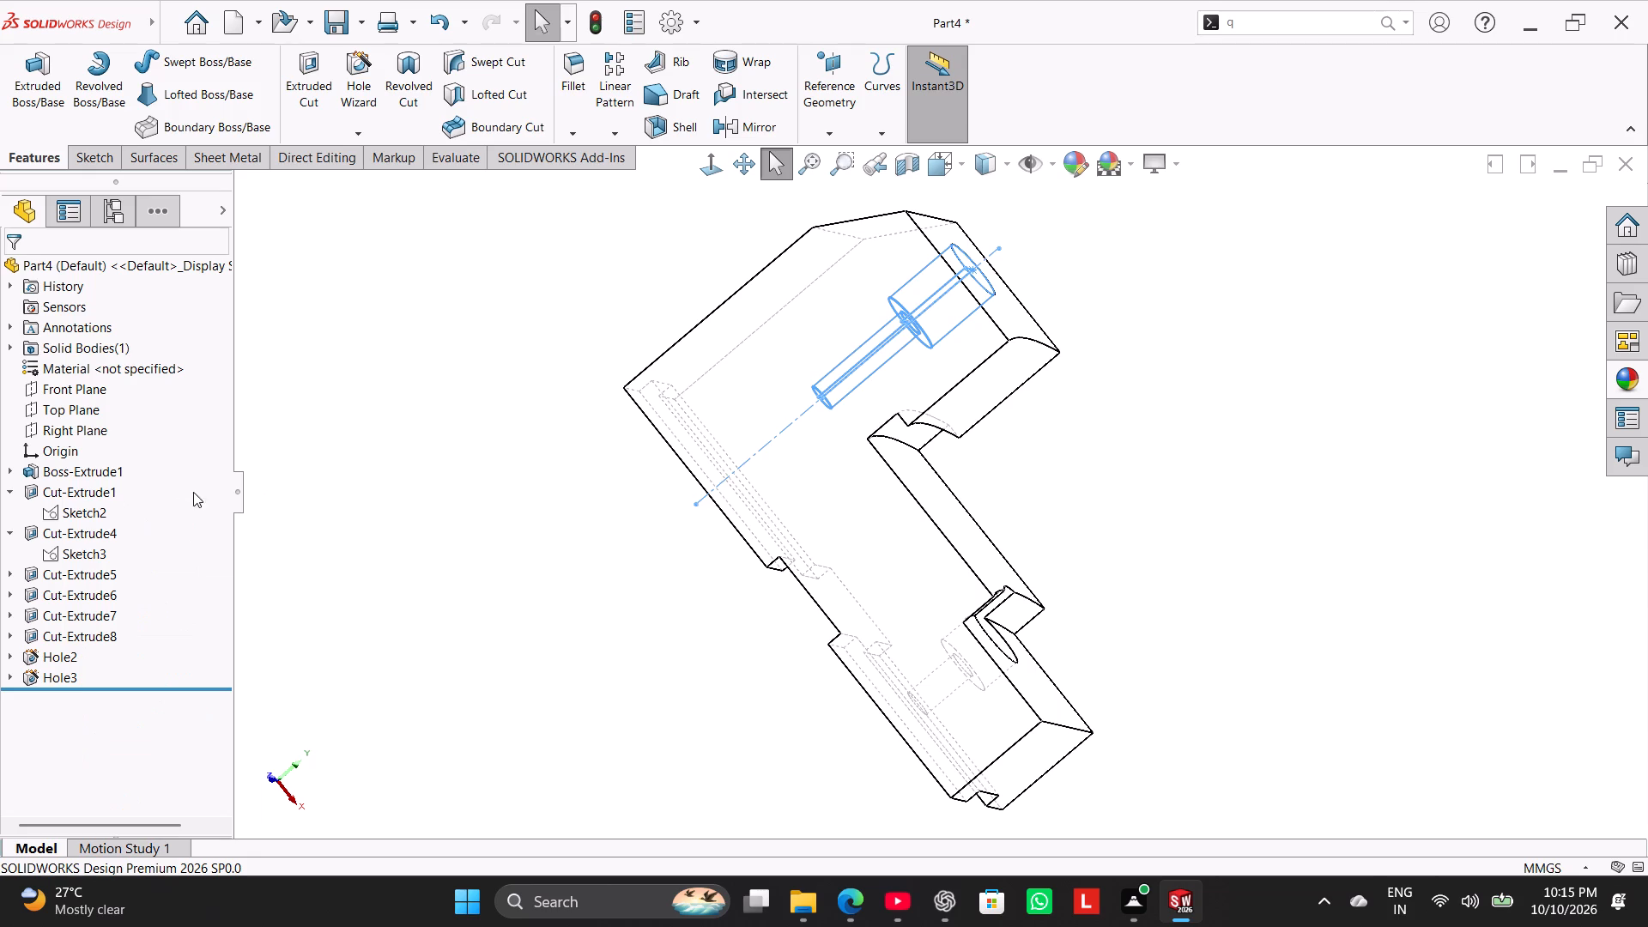
pyautogui.moveTo(226, 481); pyautogui.dragTo(216, 569)
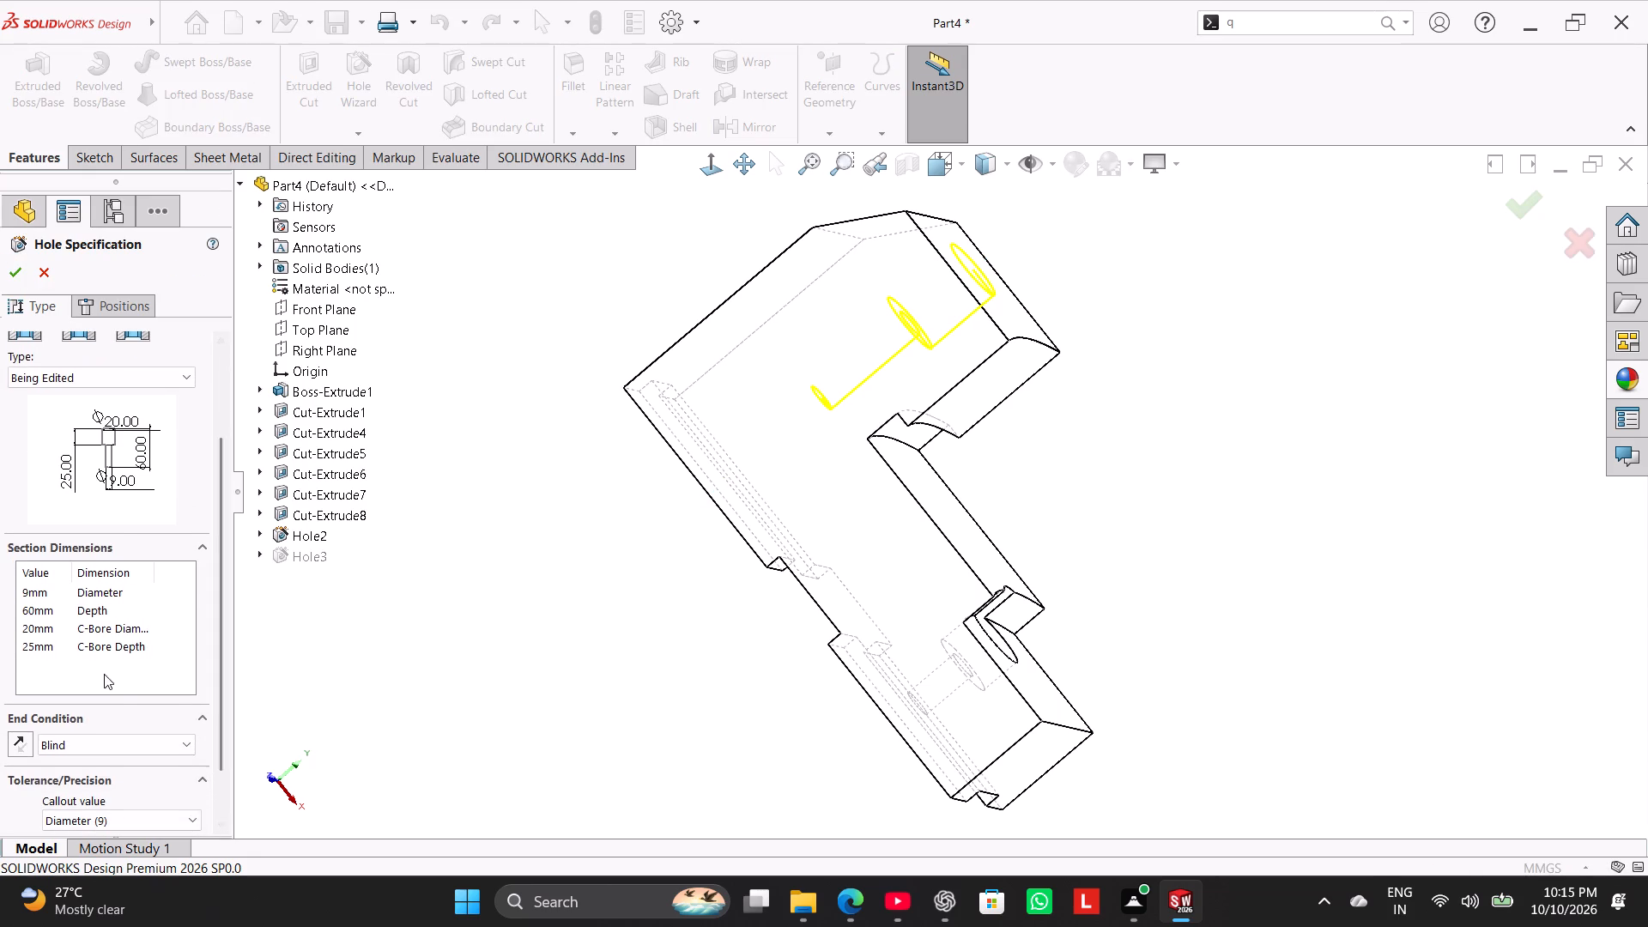
pyautogui.click(108, 746)
pyautogui.click(106, 790)
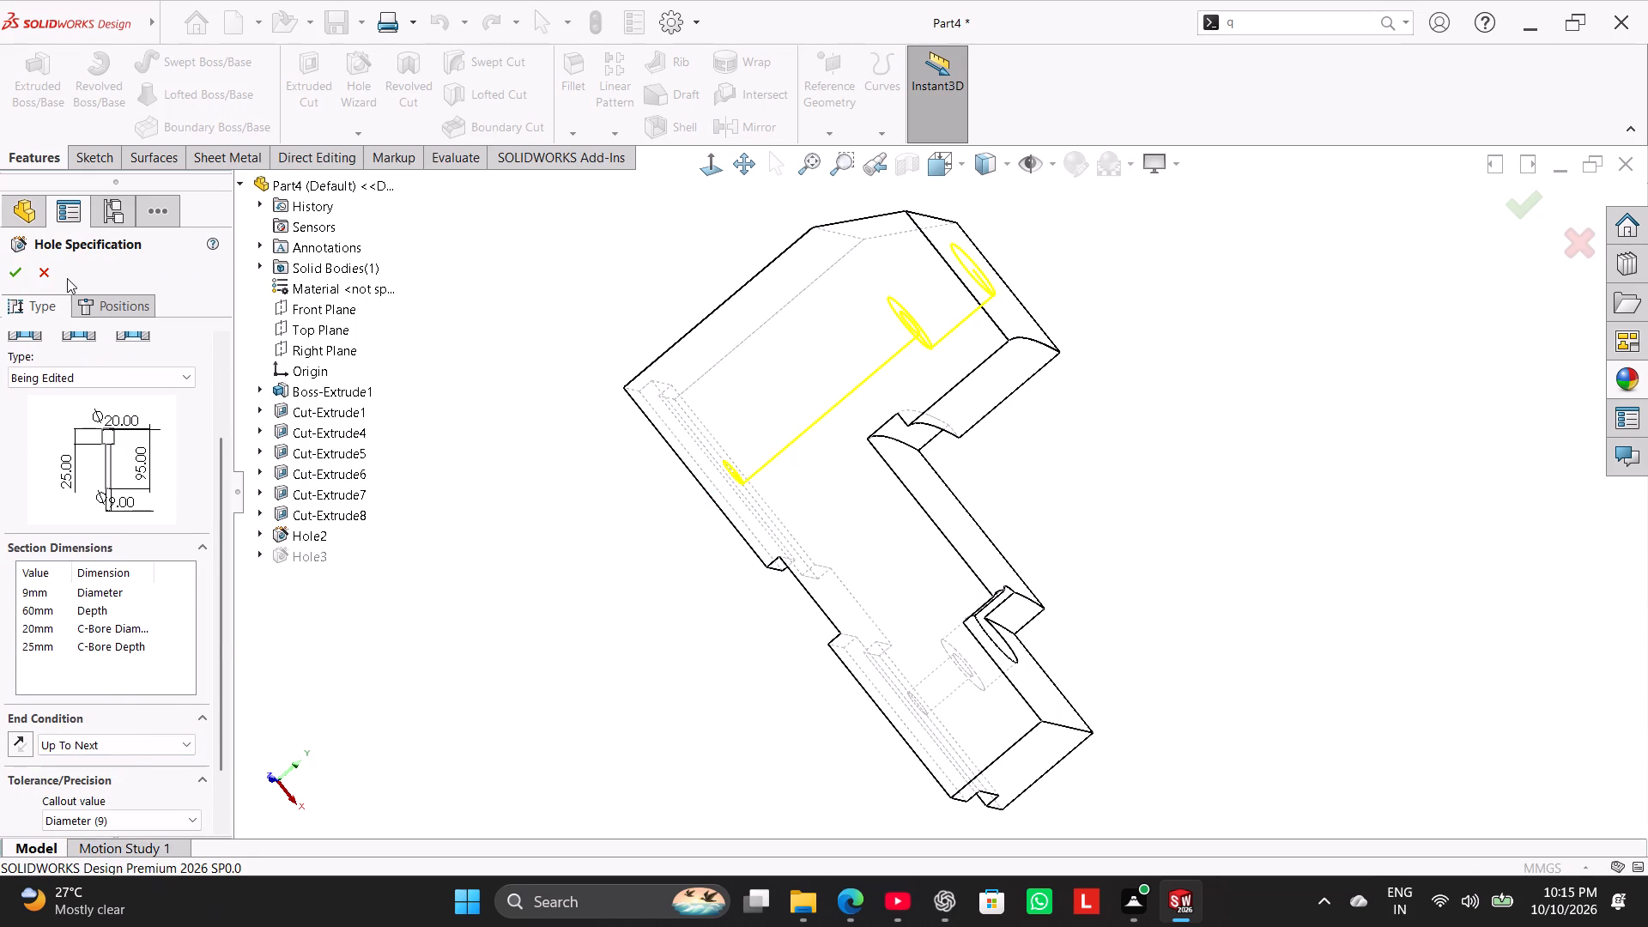
pyautogui.click(20, 270)
# Return the block to an isometric view in shaded display with edges.
pyautogui.moveTo(579, 373); pyautogui.dragTo(999, 245, button='right')
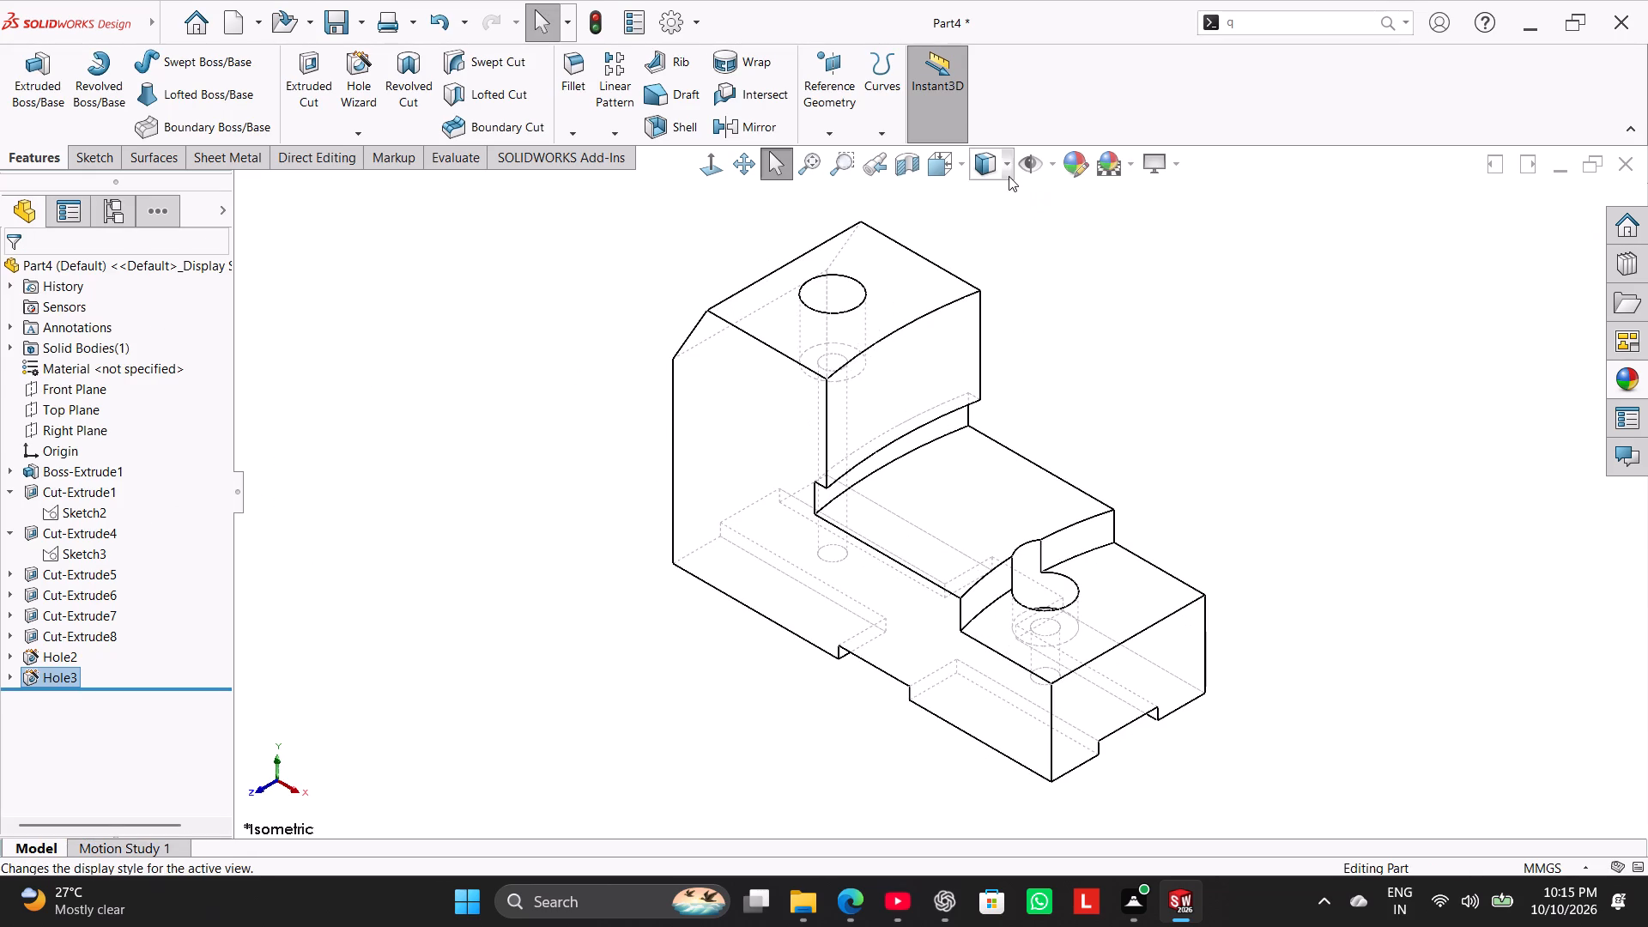
pyautogui.click(1009, 171)
pyautogui.click(986, 197)
pyautogui.moveTo(541, 428); pyautogui.dragTo(640, 339, button='right')
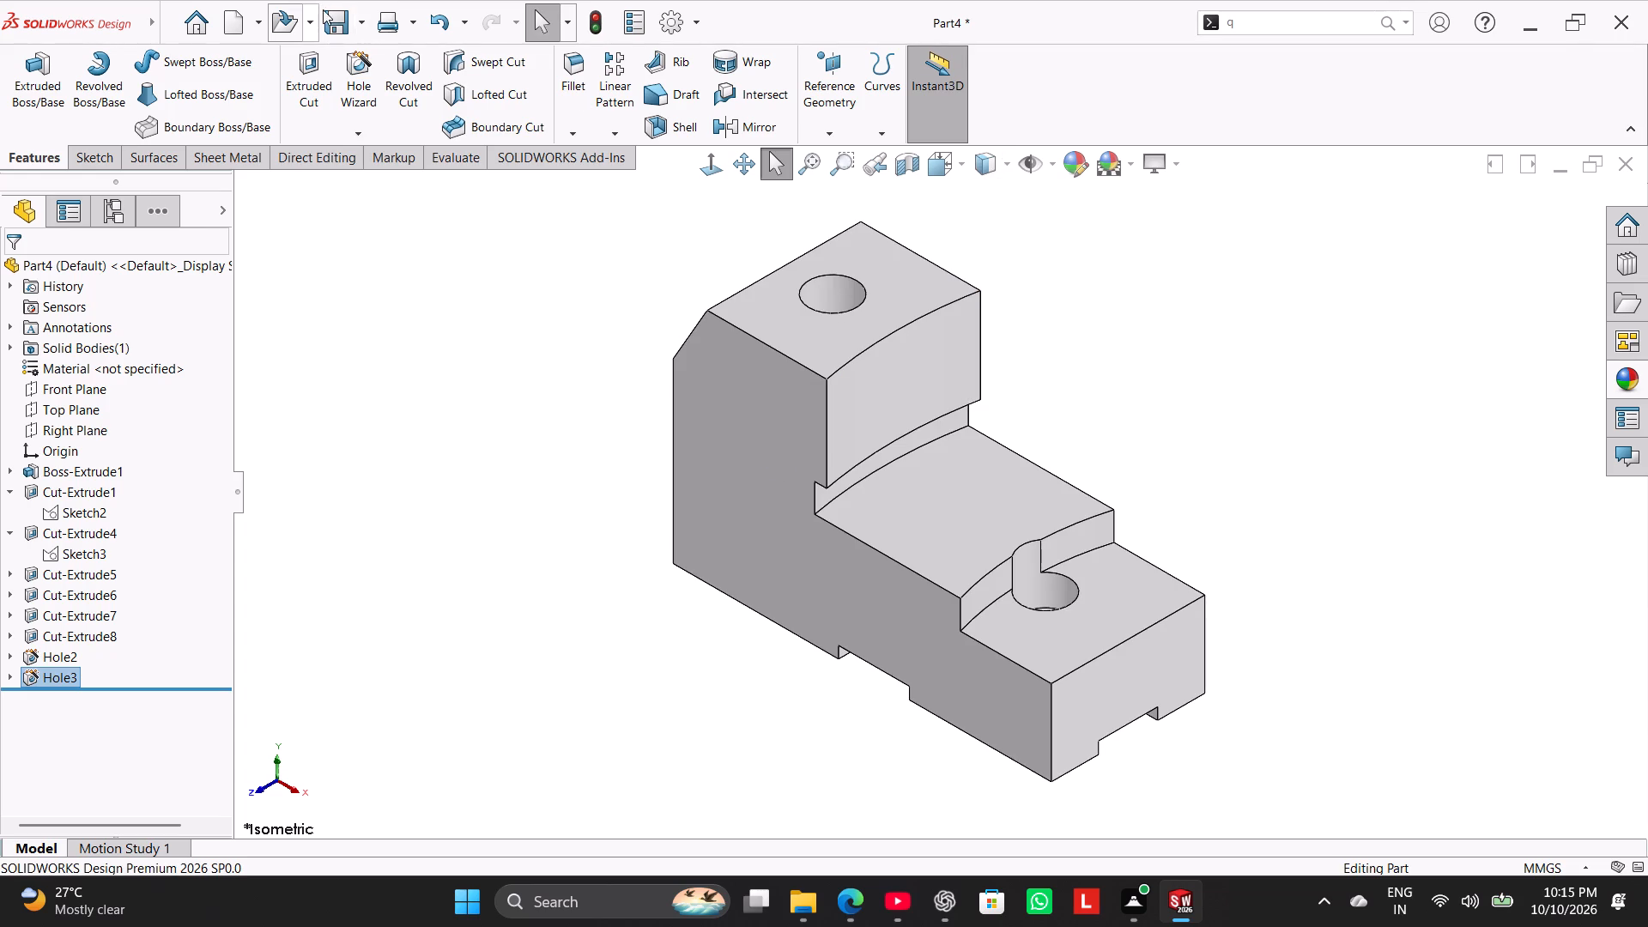
# Save the part in the Work folder as Stepped Mounting Support Bracket, copying the run name from the ChatGPT page in Edge.
pyautogui.click(360, 18)
pyautogui.click(373, 70)
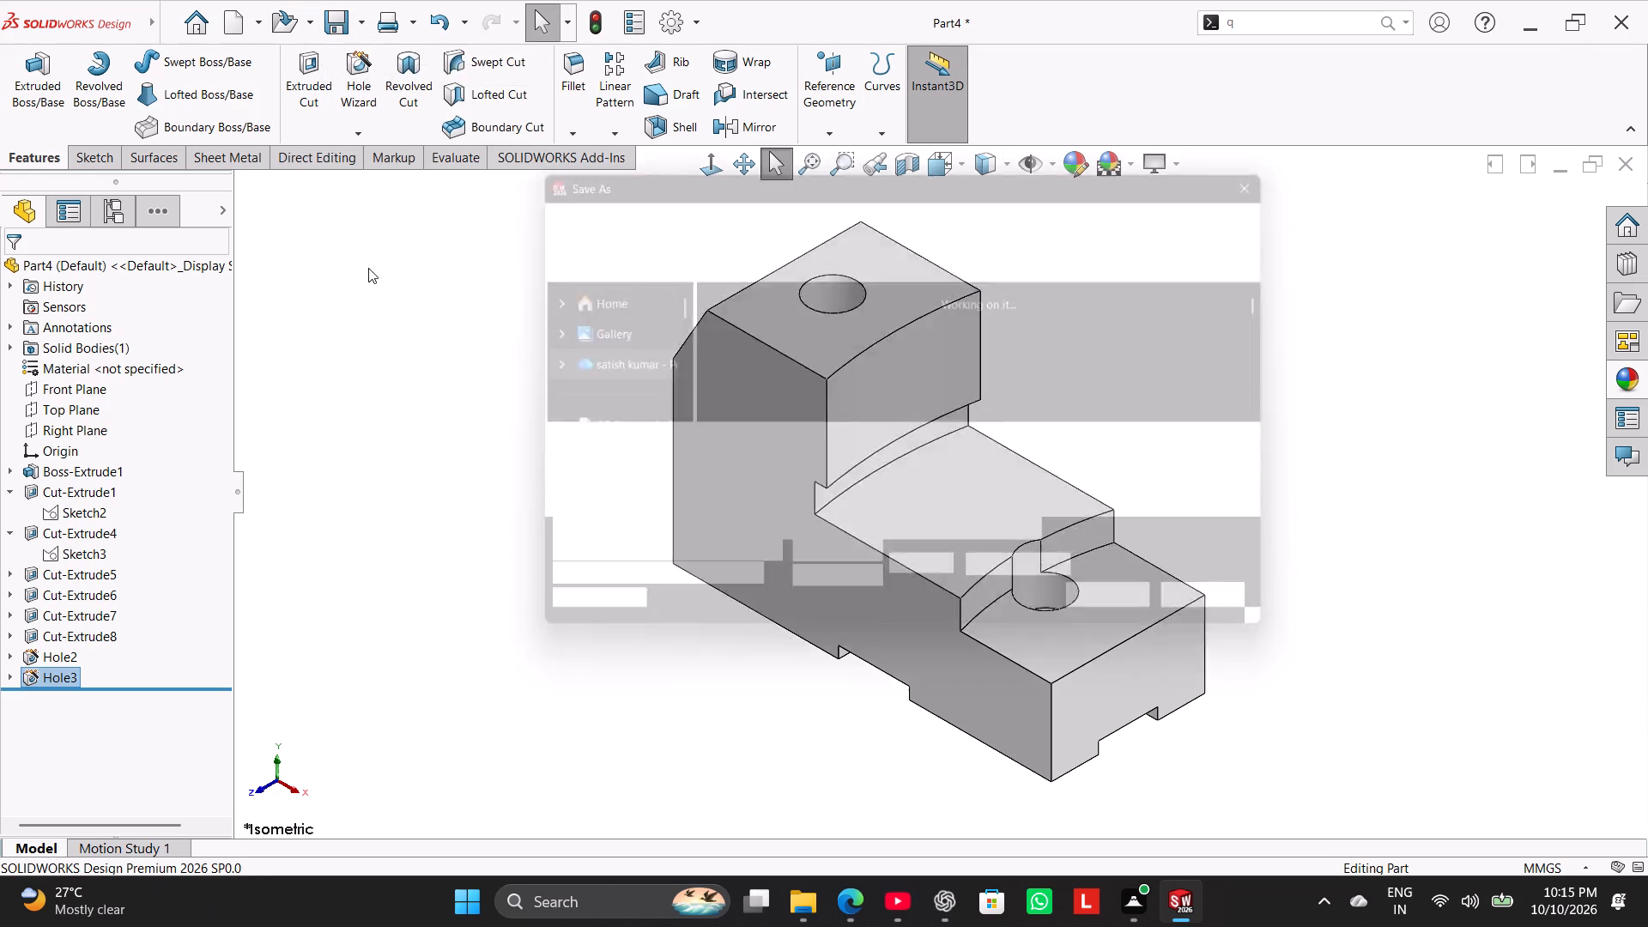
pyautogui.hotkey('ctrl', 'v')
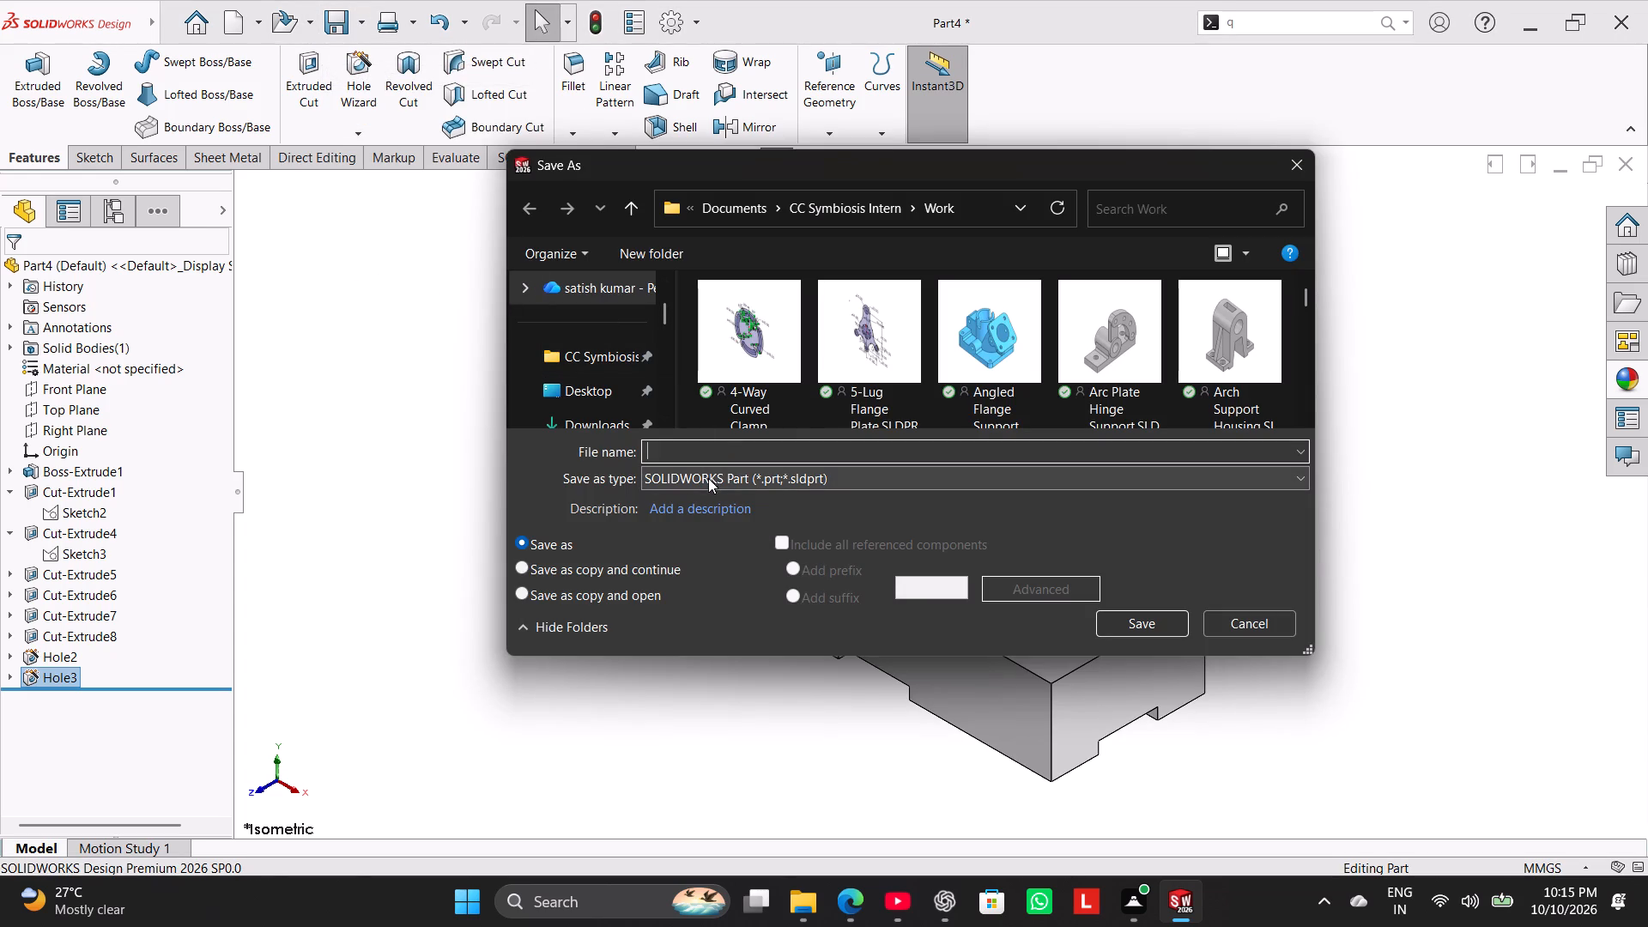
pyautogui.hotkey('ctrl', 'v')
pyautogui.click(952, 906)
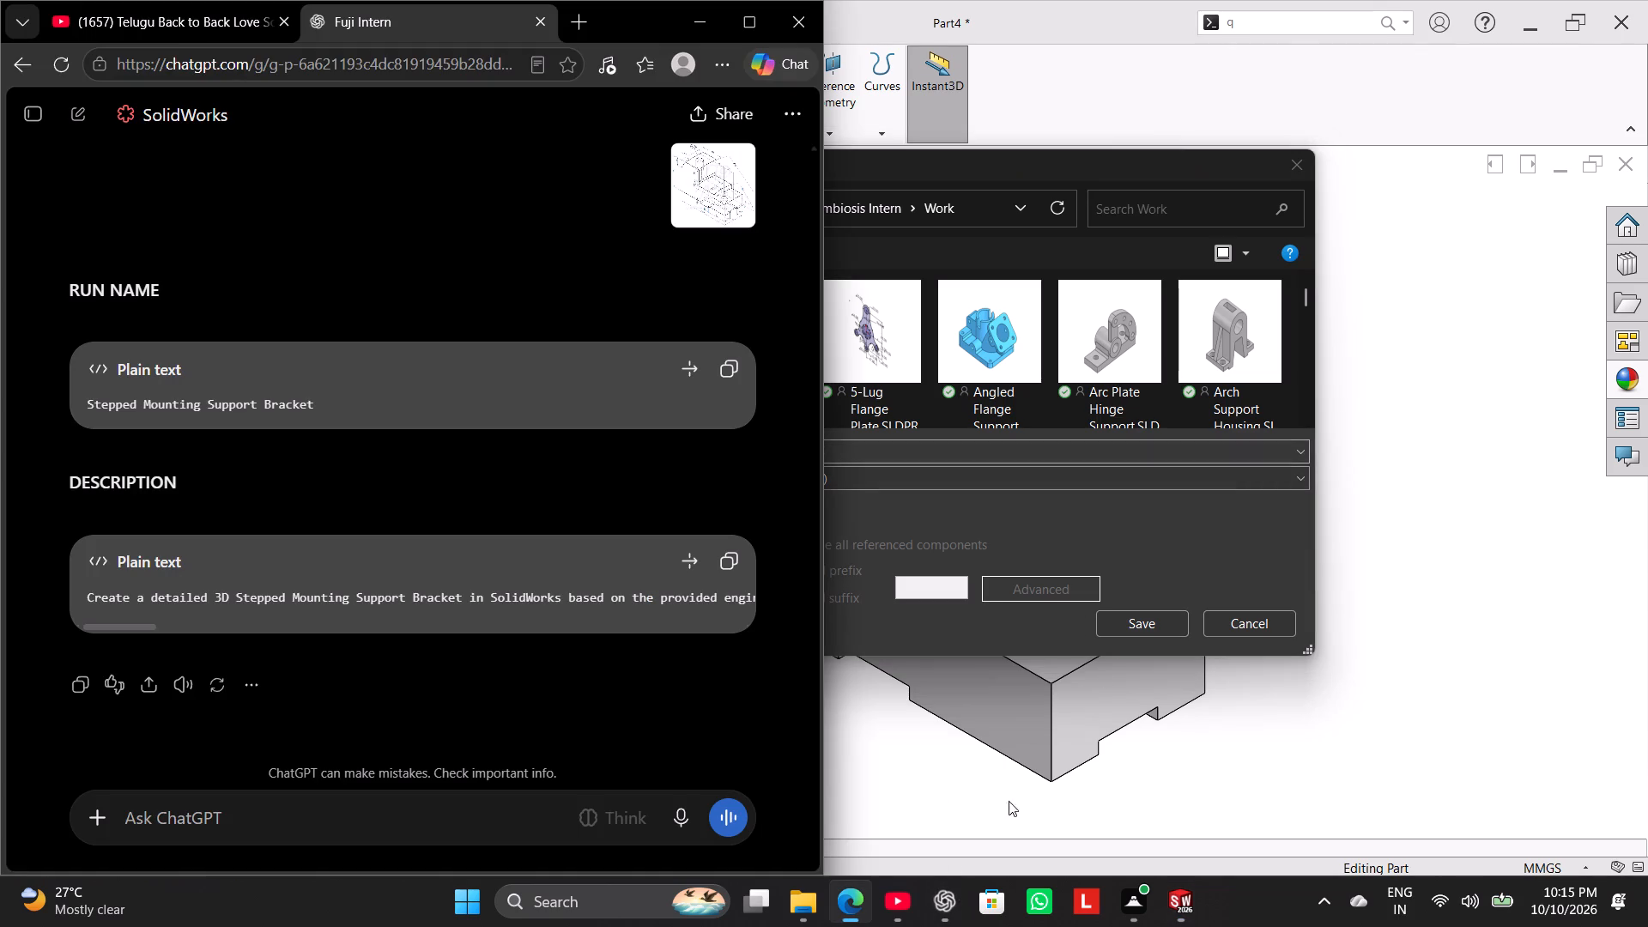
pyautogui.click(732, 368)
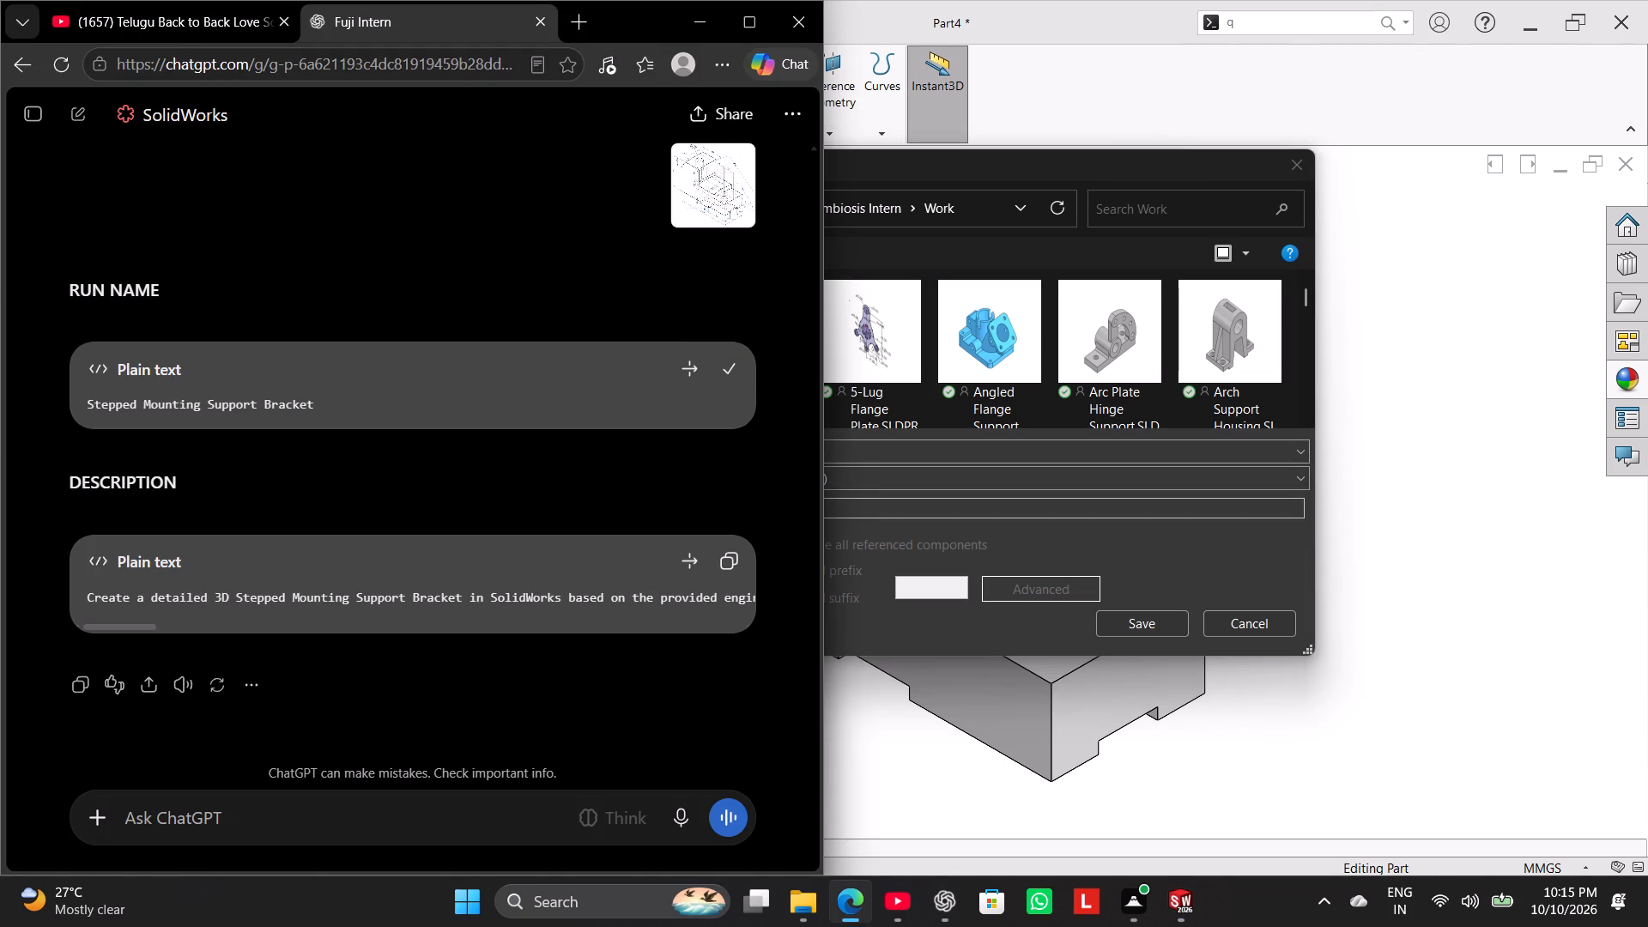
pyautogui.click(1074, 545)
pyautogui.hotkey('ctrl', 'v')
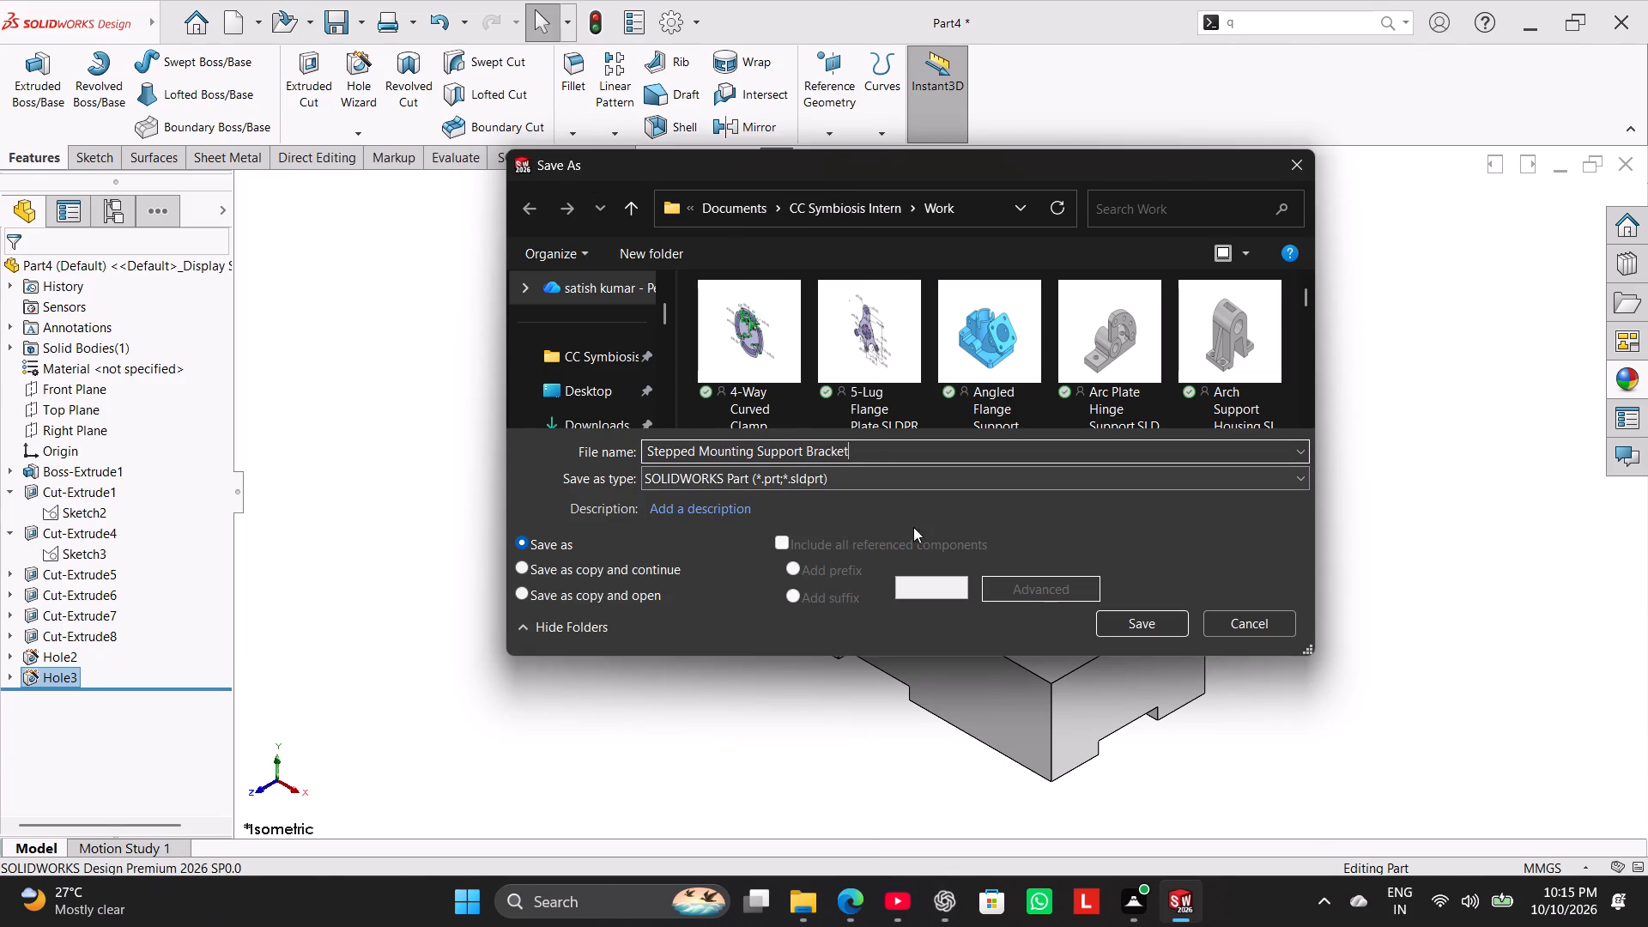
pyautogui.click(1136, 621)
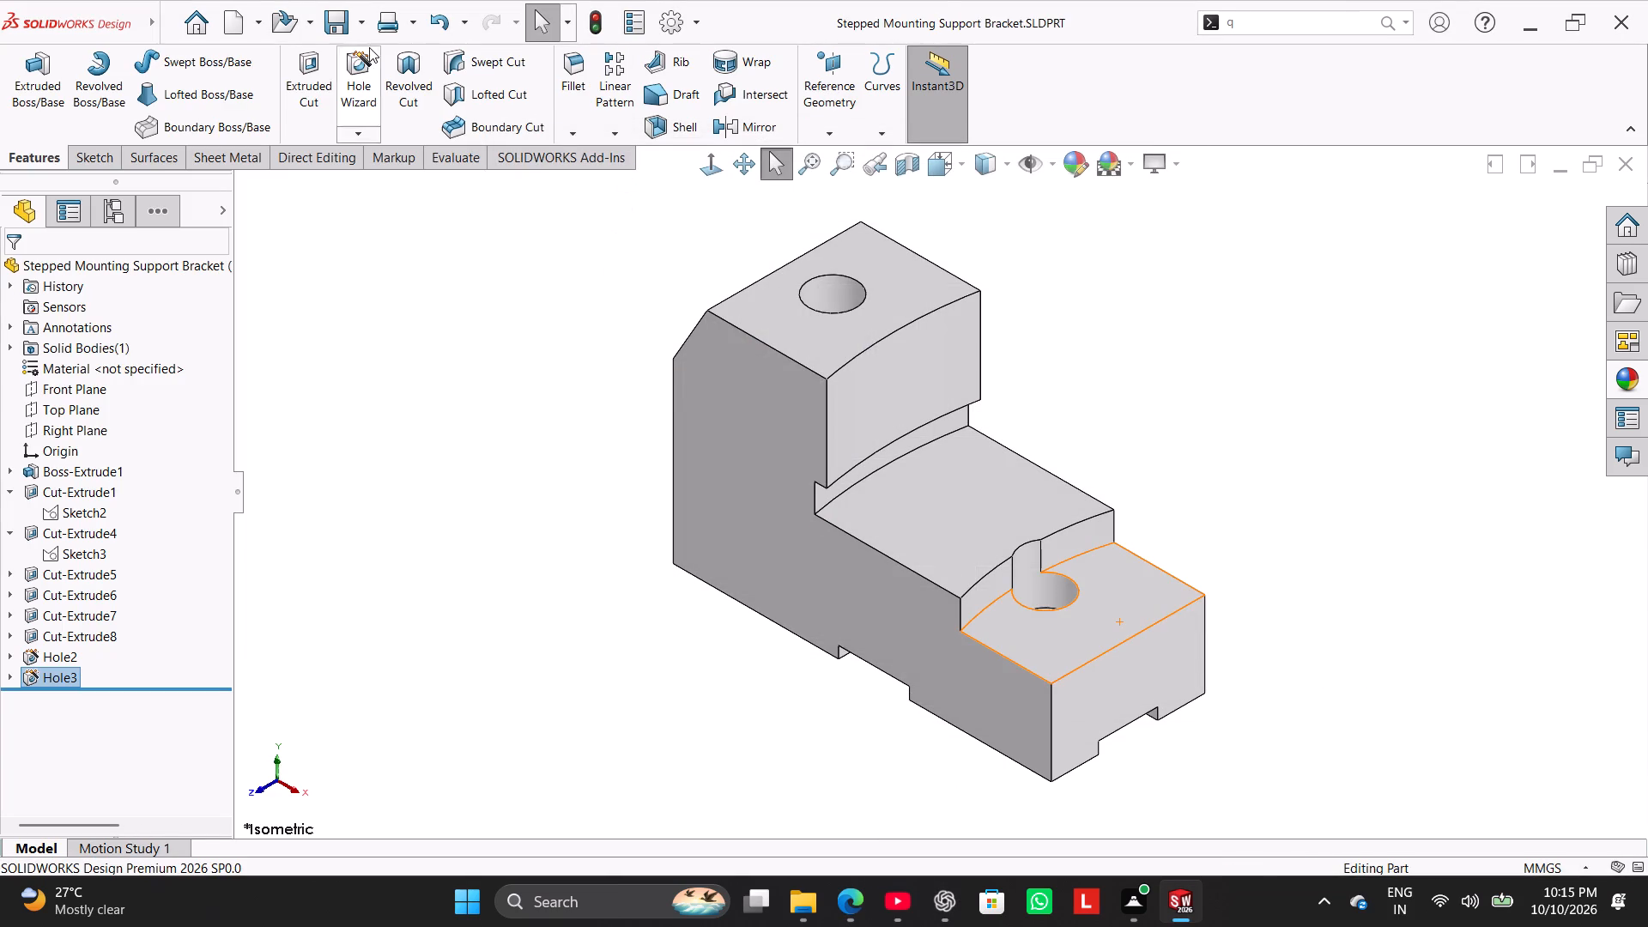
# Save a PDF copy of the model as Stepped Mounting Support Bracket.pdf in the Work folder.
pyautogui.click(364, 16)
pyautogui.click(380, 71)
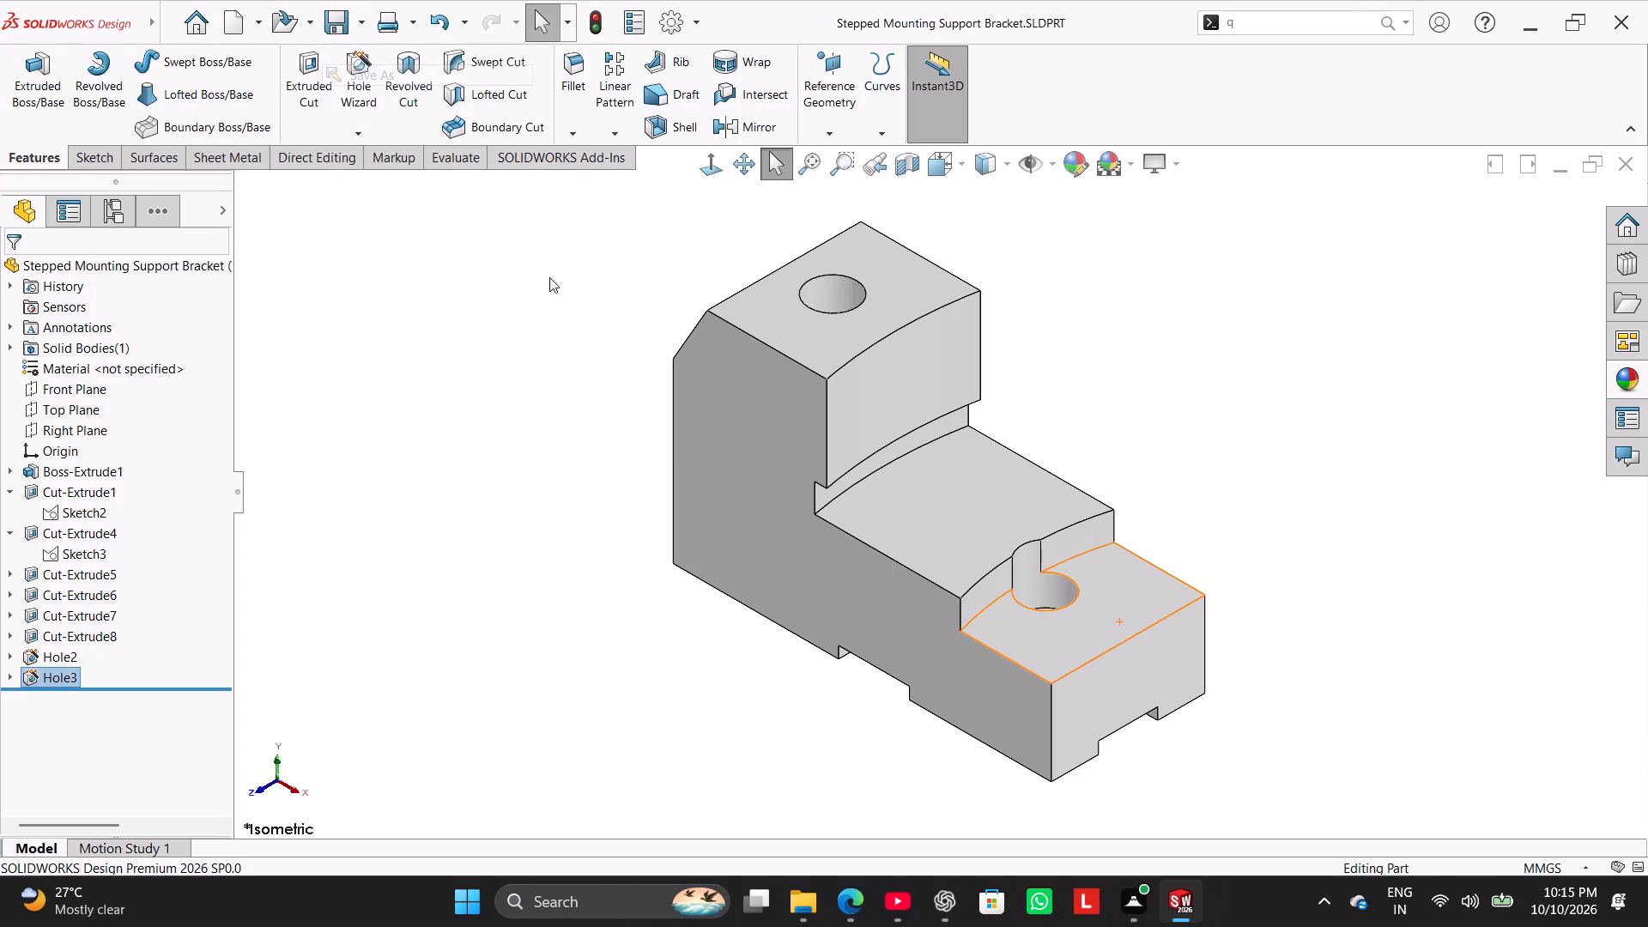
pyautogui.click(745, 488)
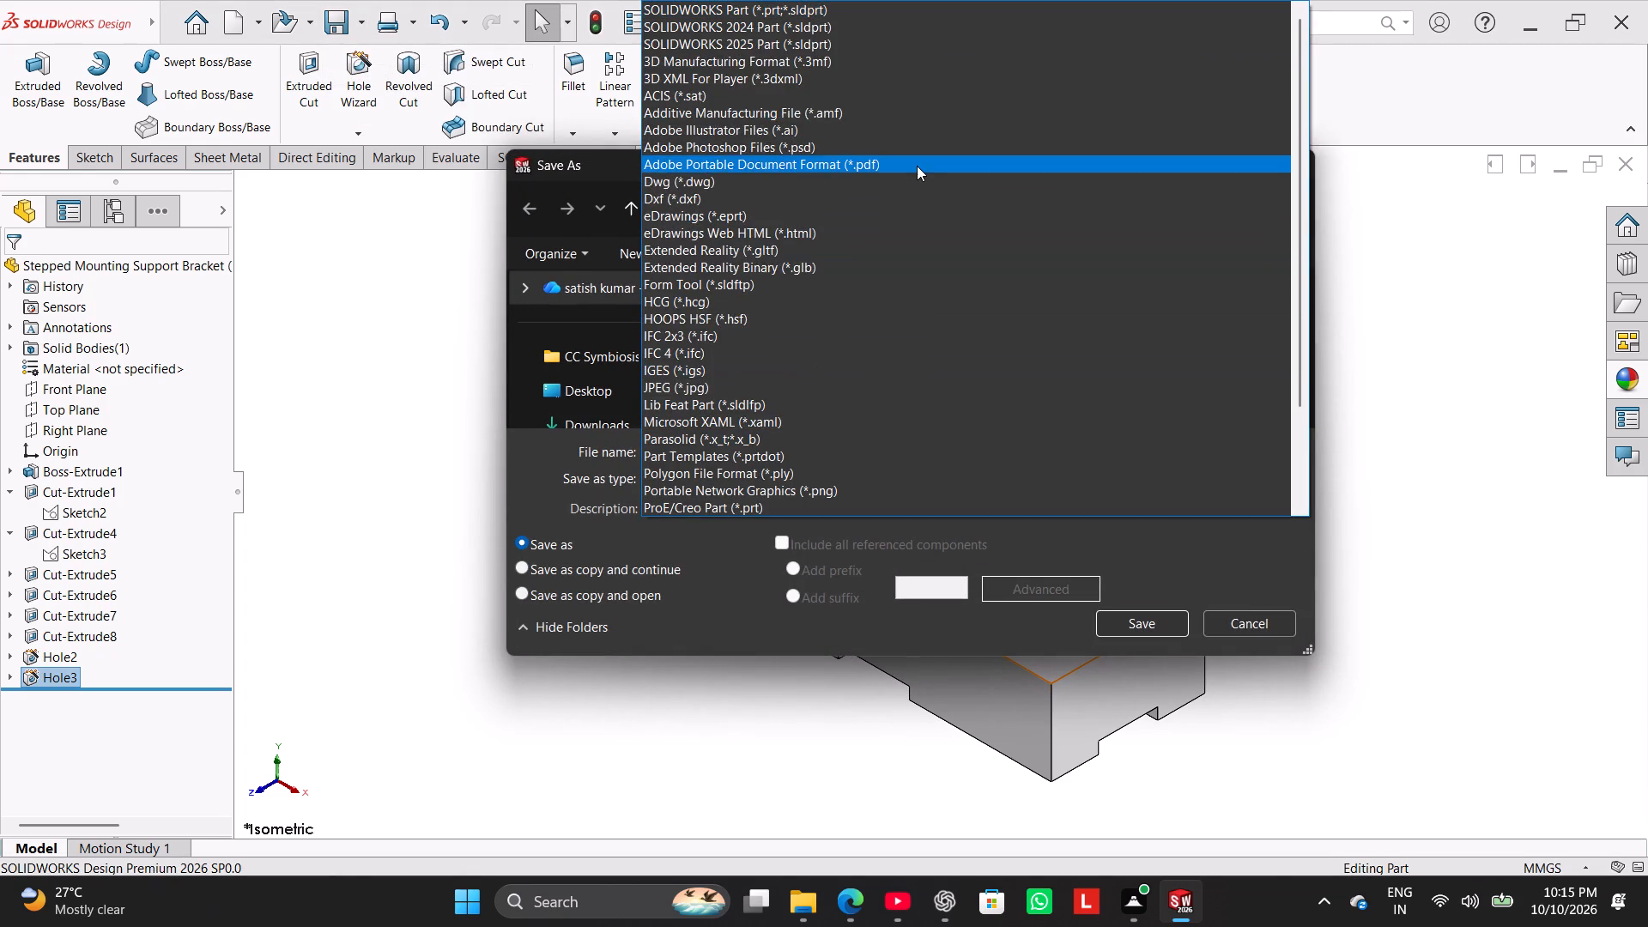
pyautogui.click(917, 166)
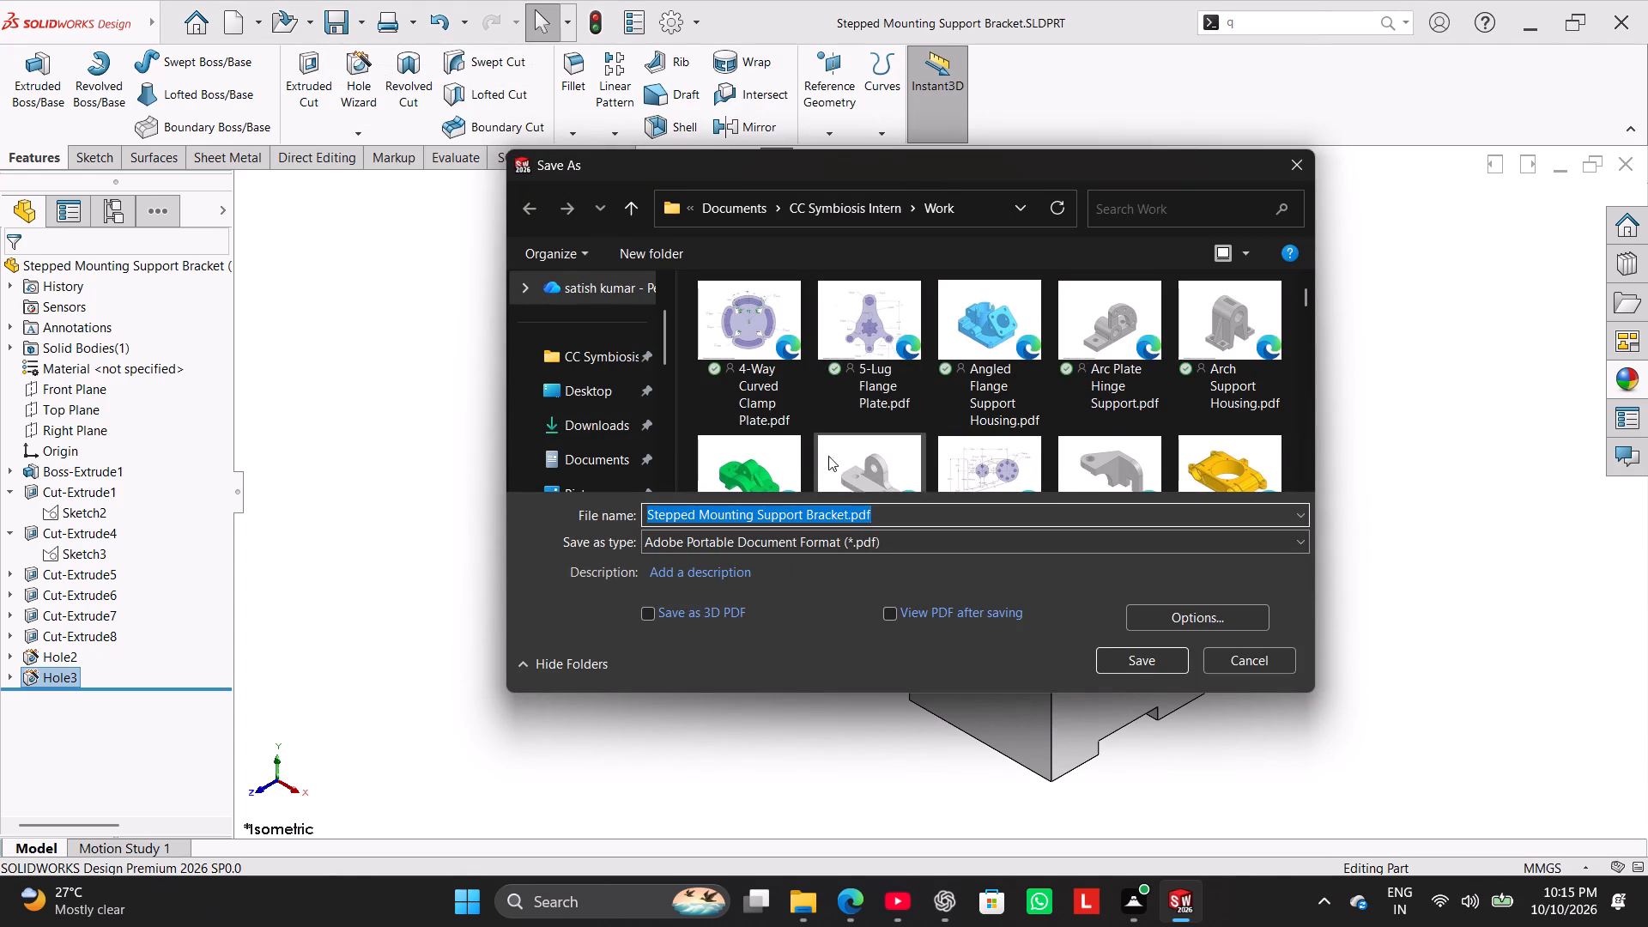
pyautogui.click(1137, 666)
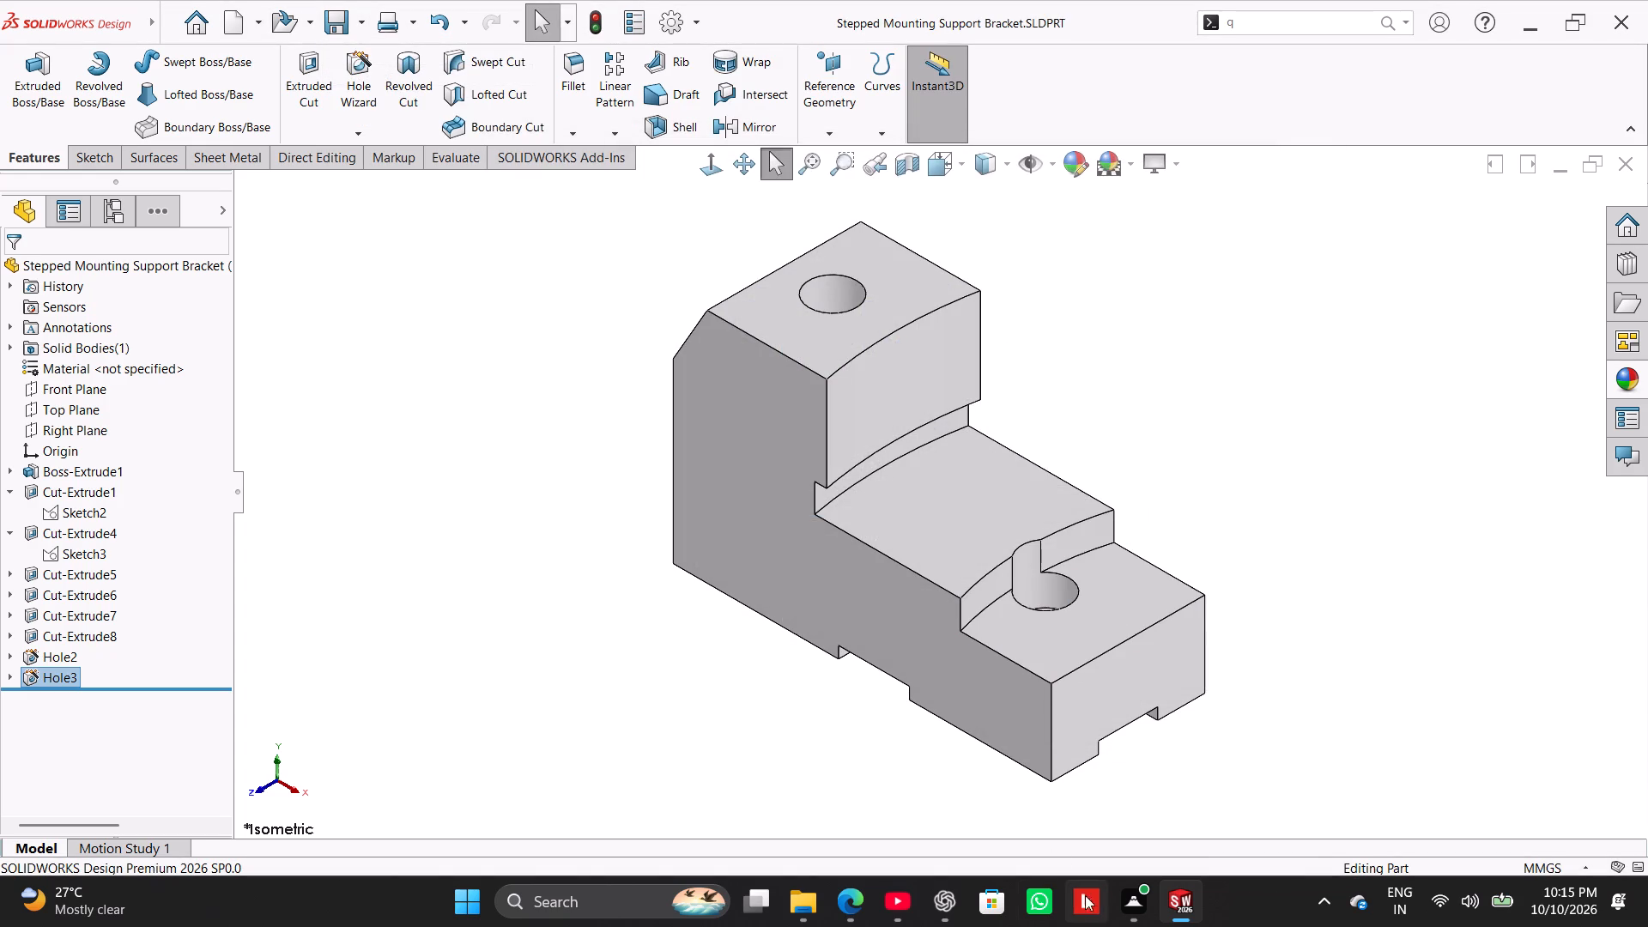